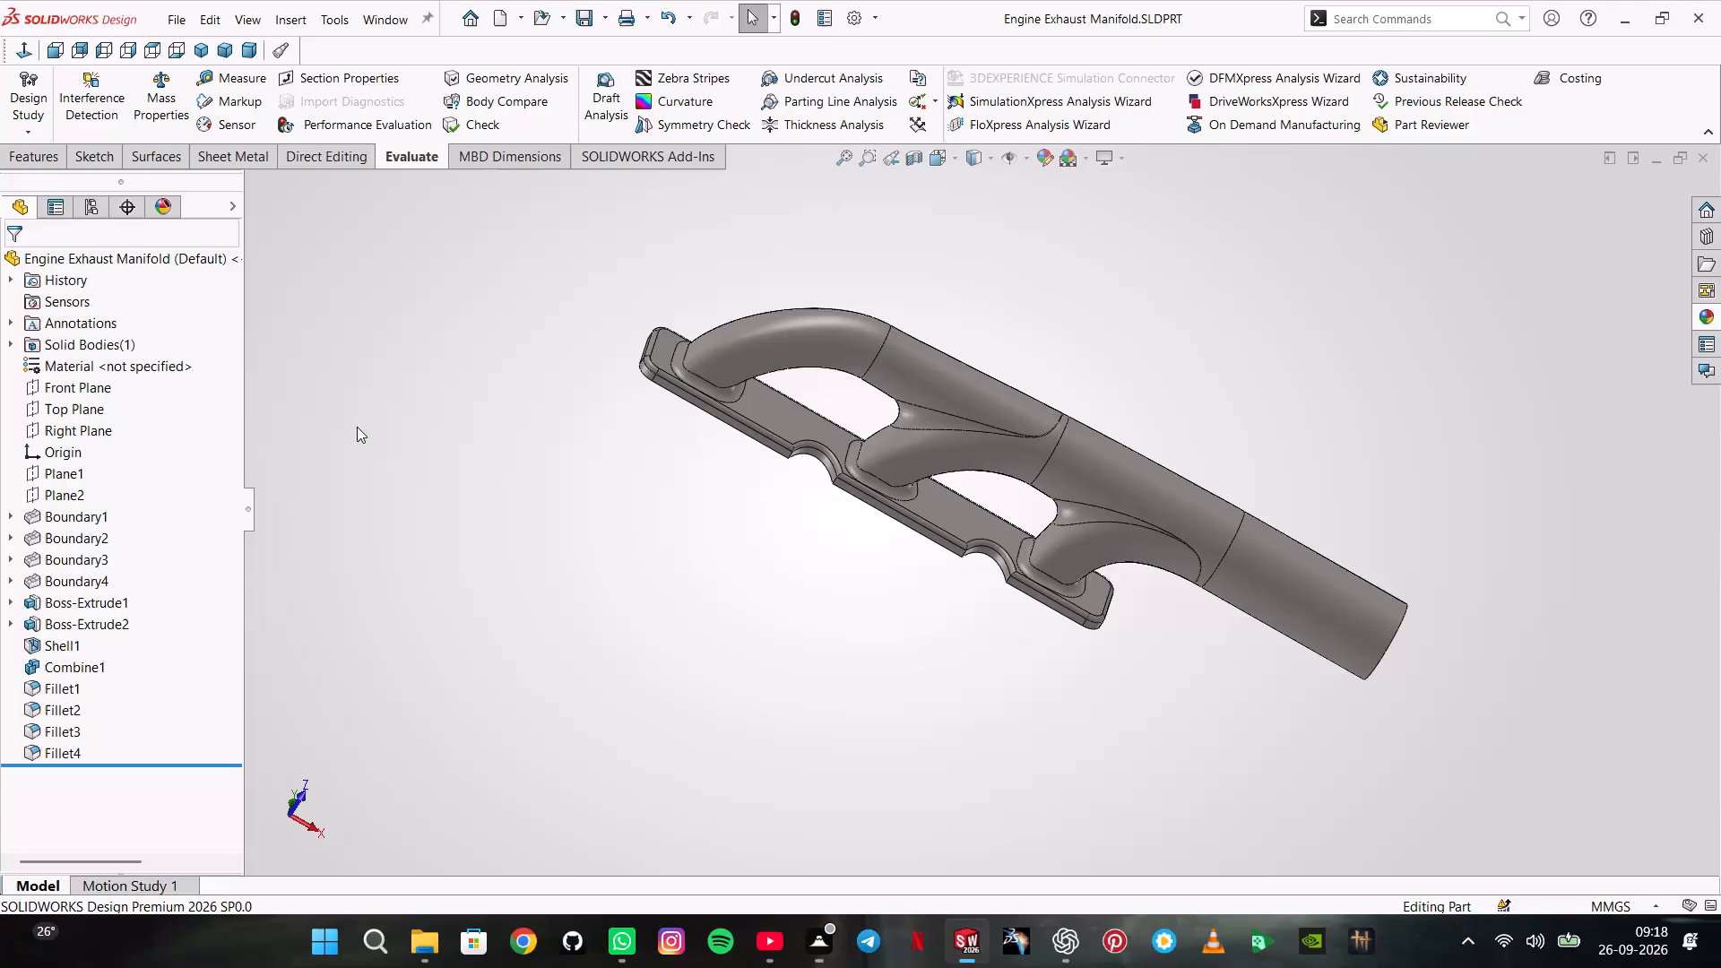
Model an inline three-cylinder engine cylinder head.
Create a new part document and set its unit system to MMGS.
click(174, 14)
click(198, 48)
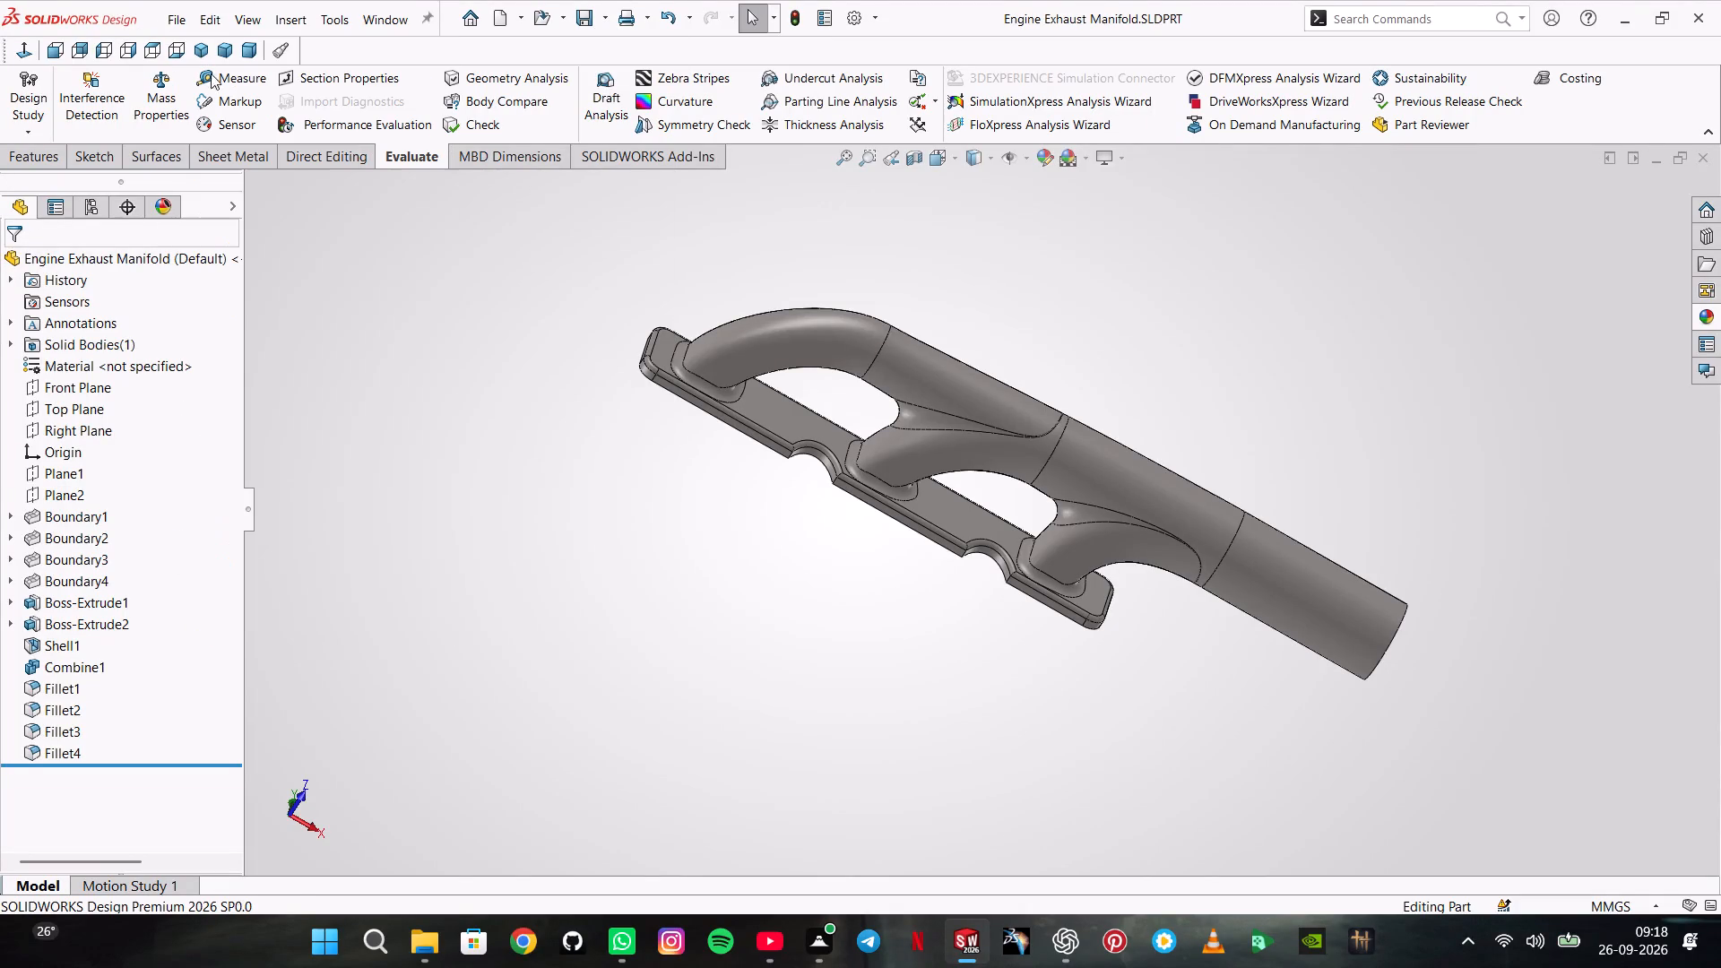
click(735, 696)
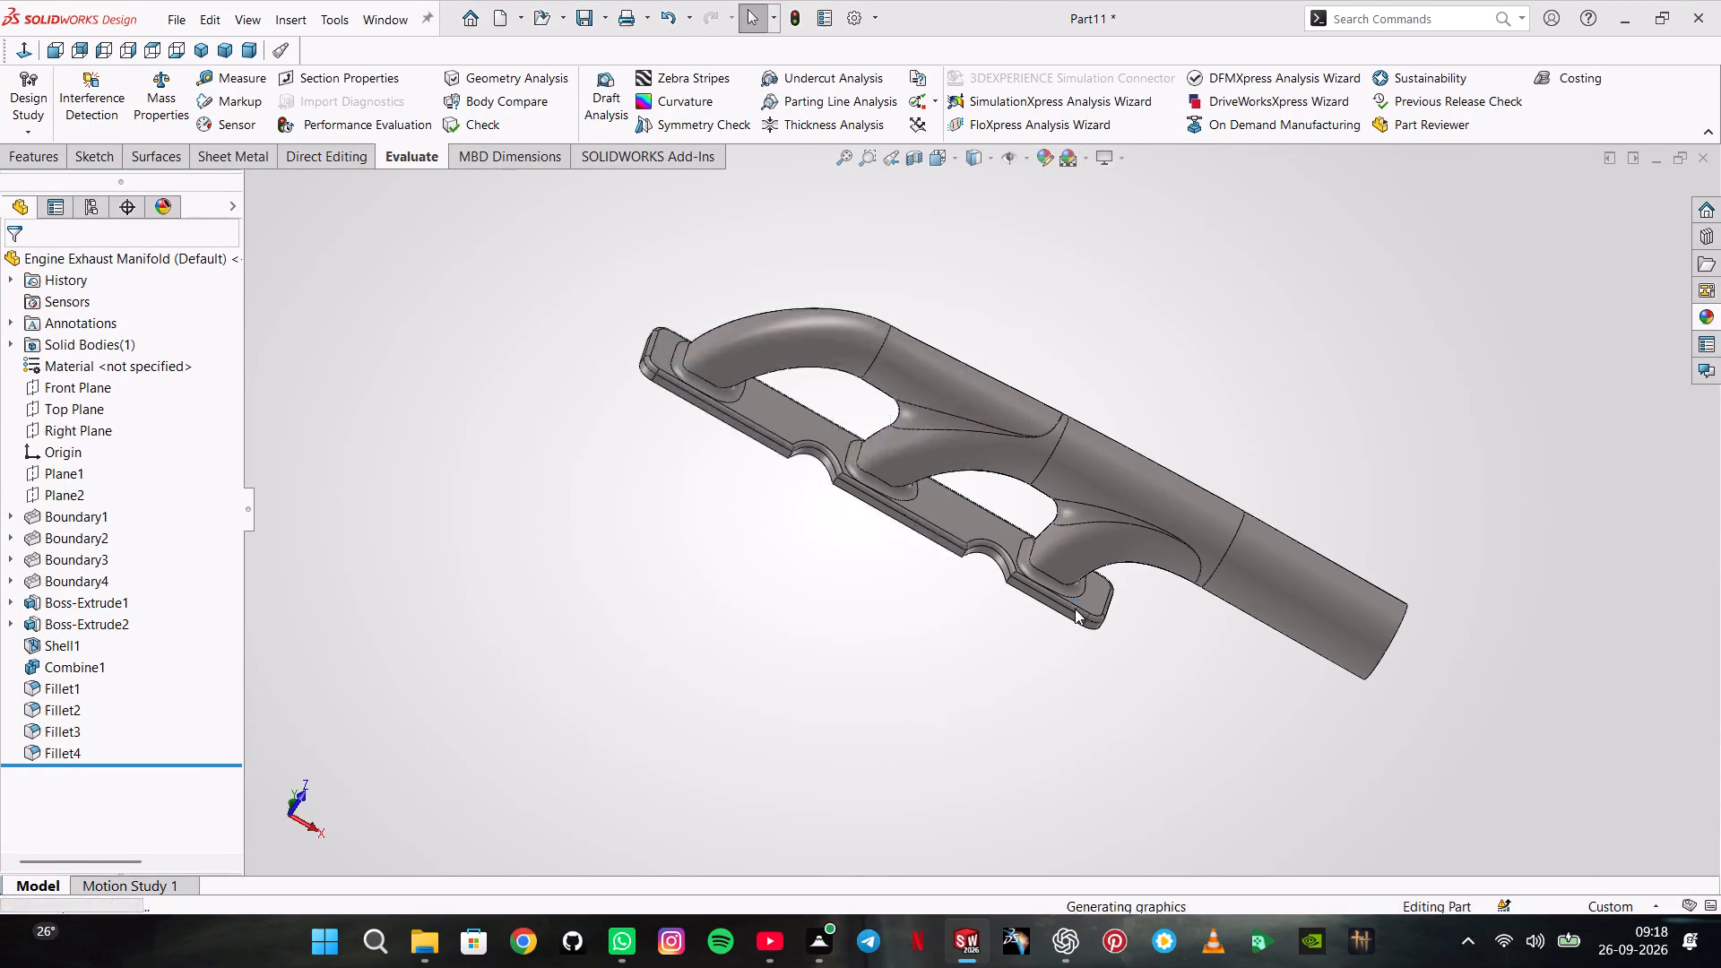
click(1627, 895)
click(1633, 903)
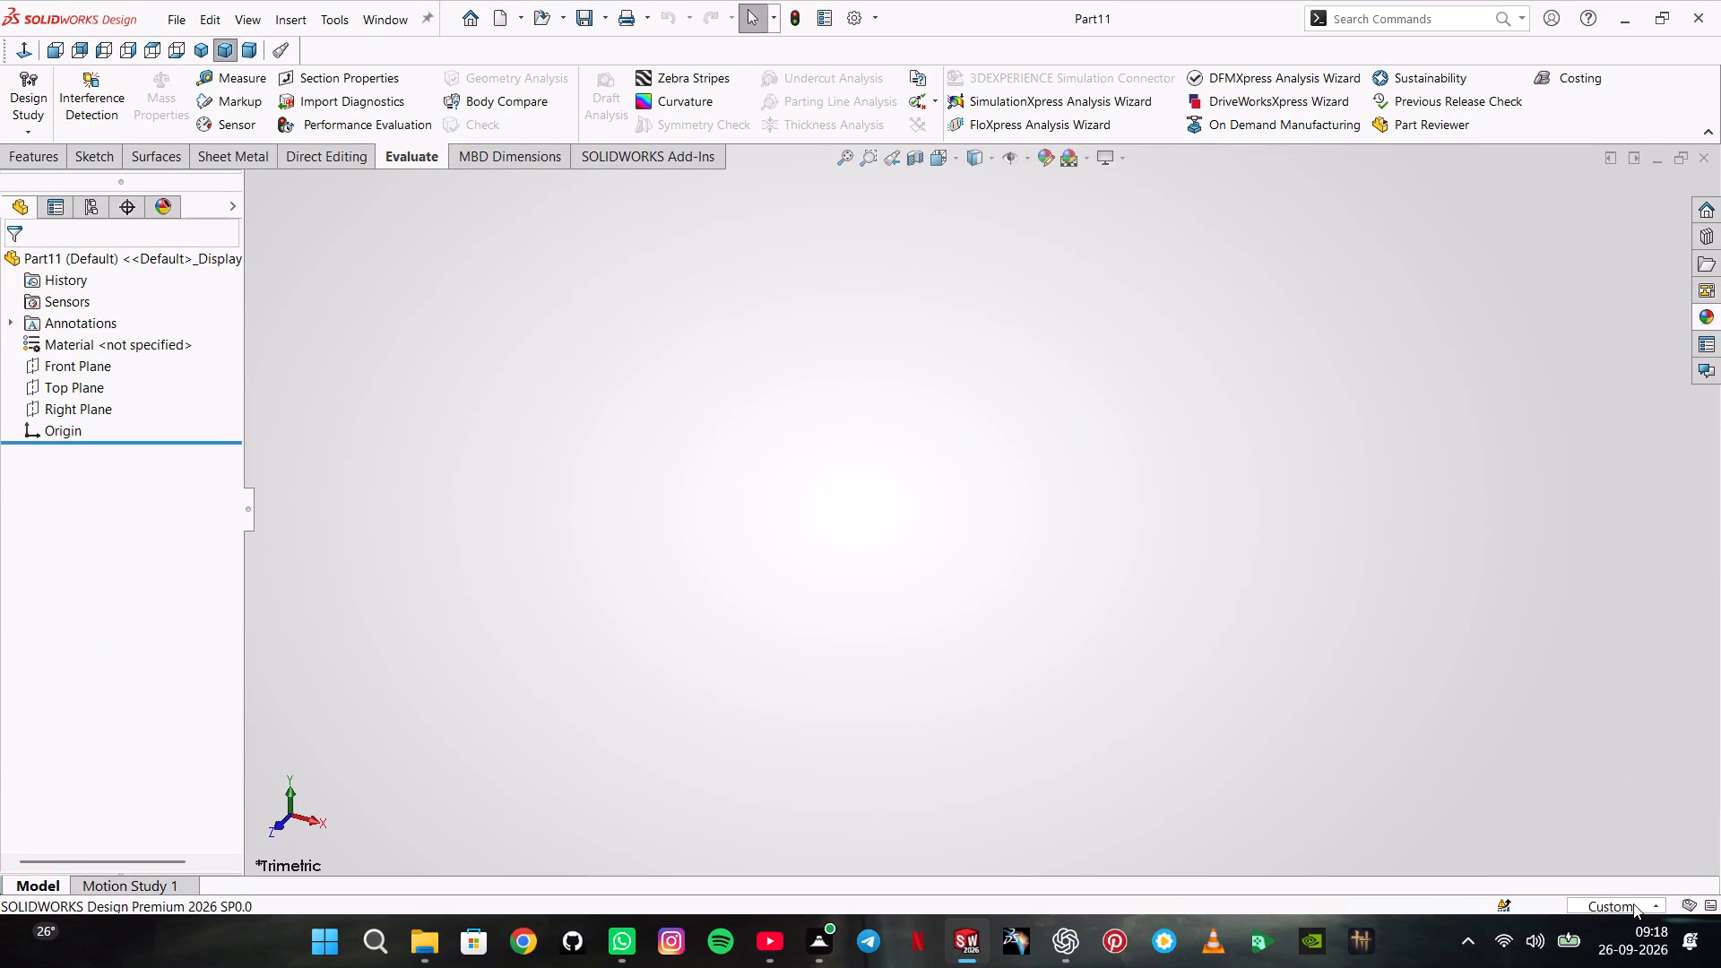
click(1605, 807)
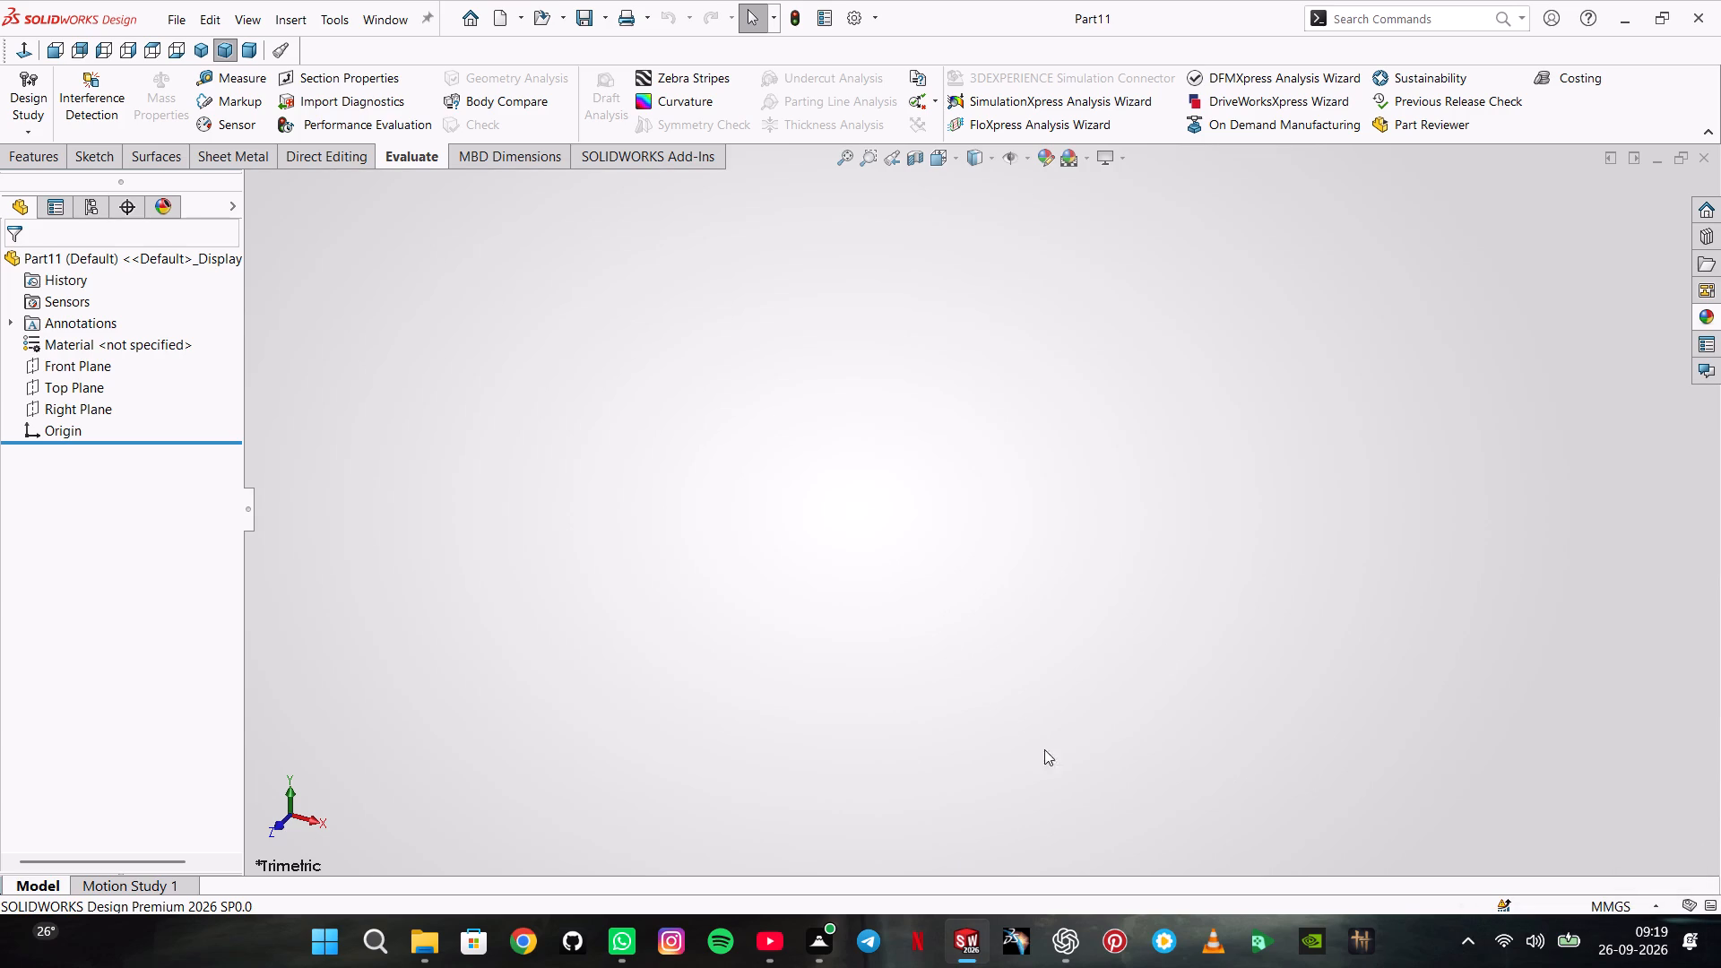
On the Top Plane, sketch a center rectangle about 208 mm wide, centred on the origin.
click(57, 368)
click(71, 385)
click(88, 354)
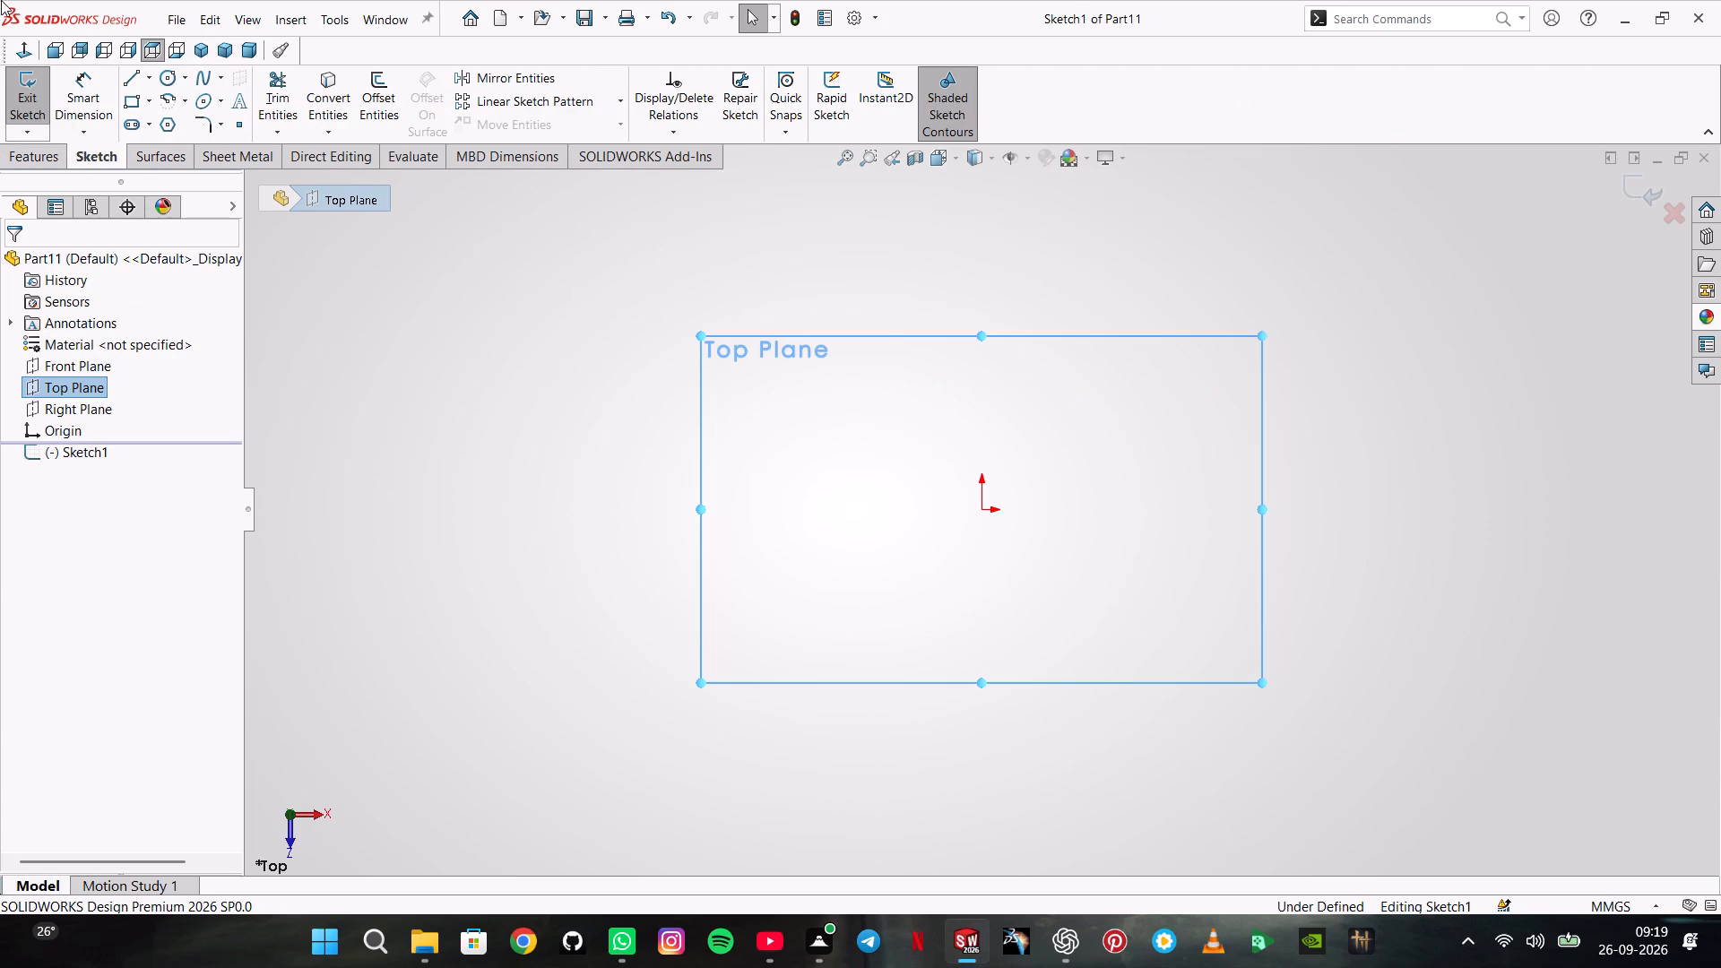
click(144, 99)
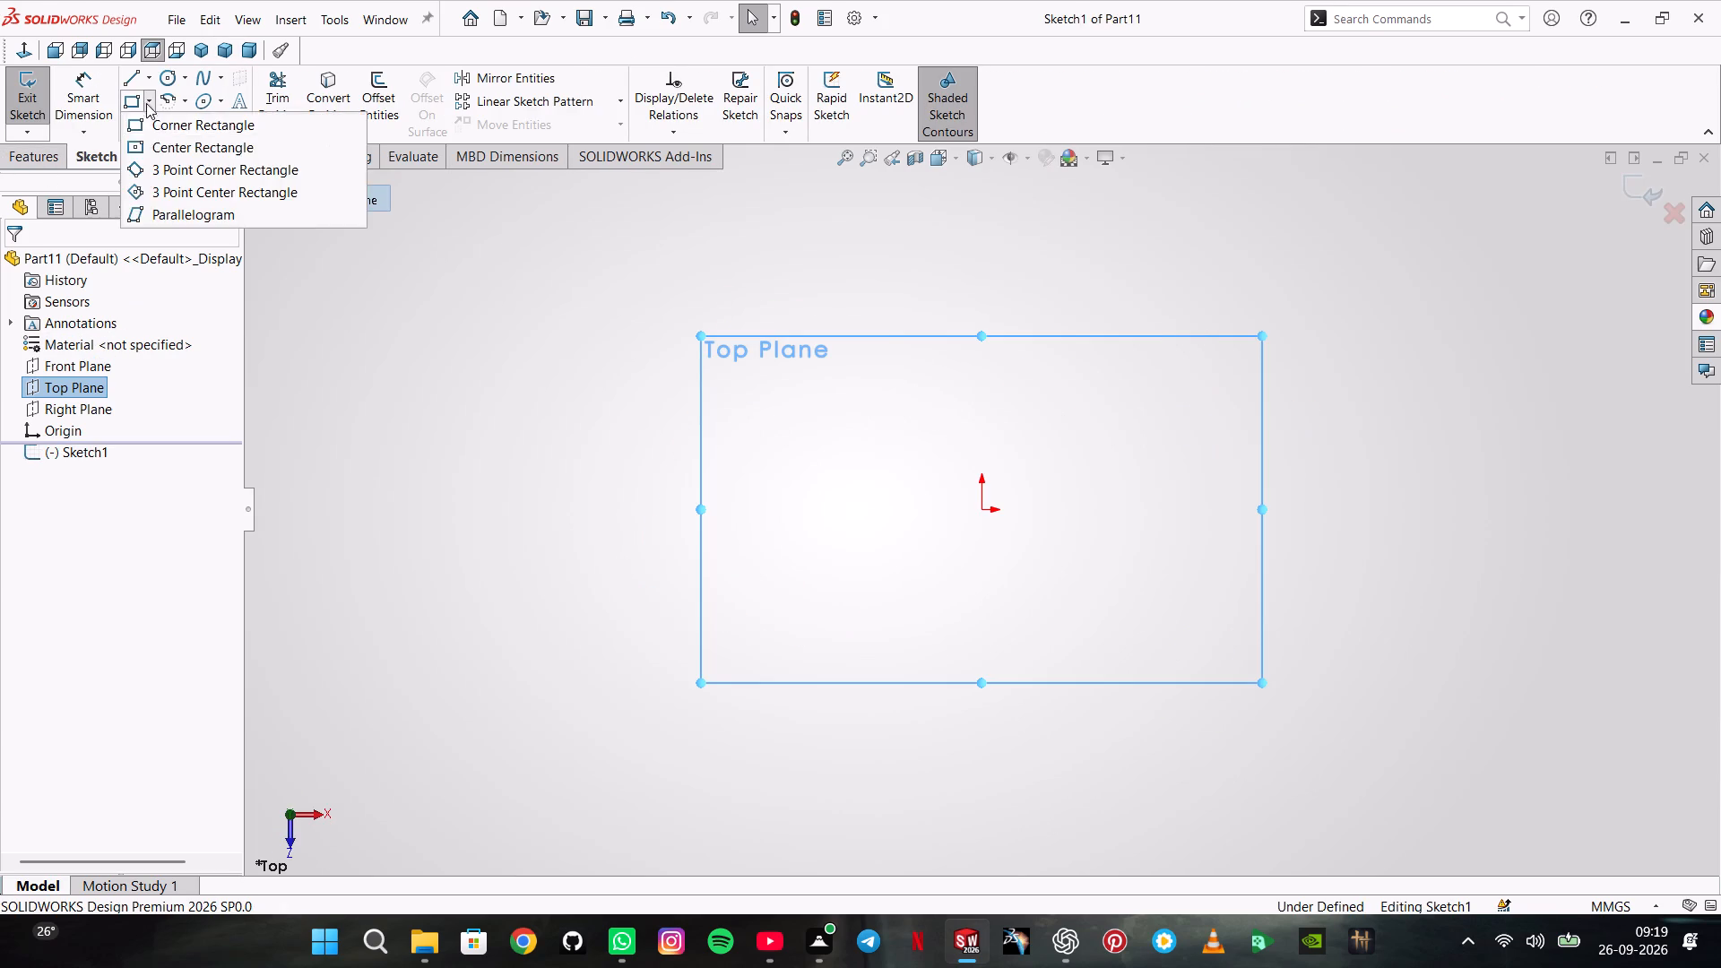
click(149, 133)
click(151, 107)
click(173, 147)
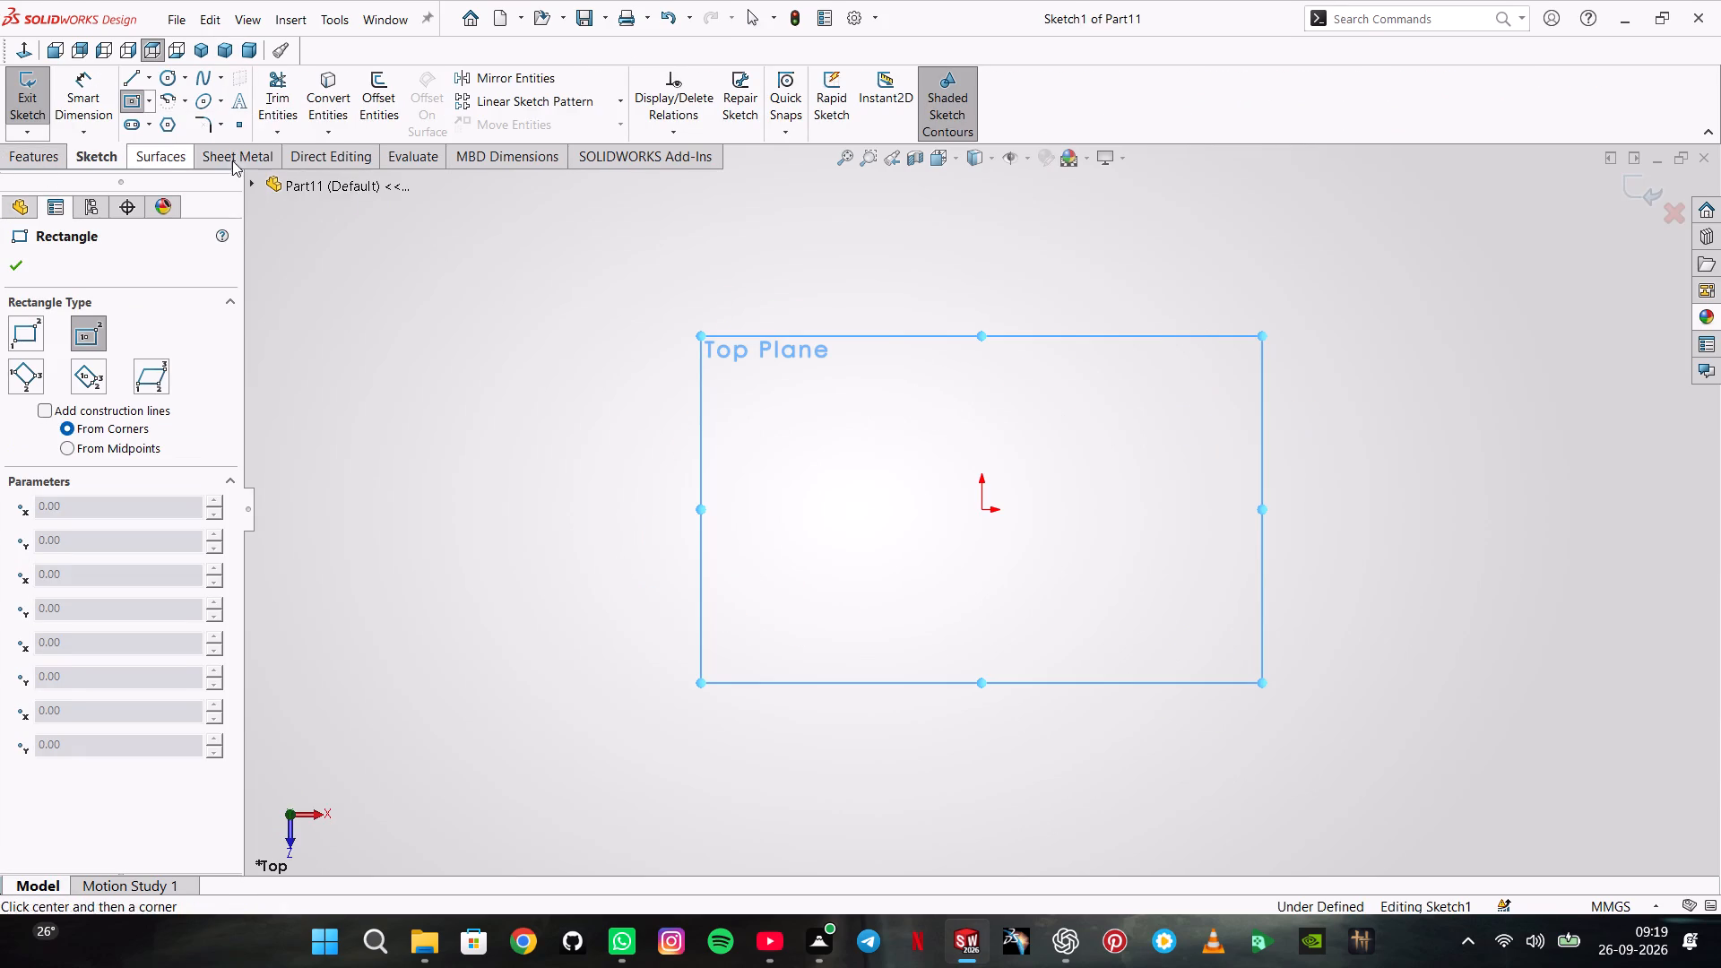
click(978, 509)
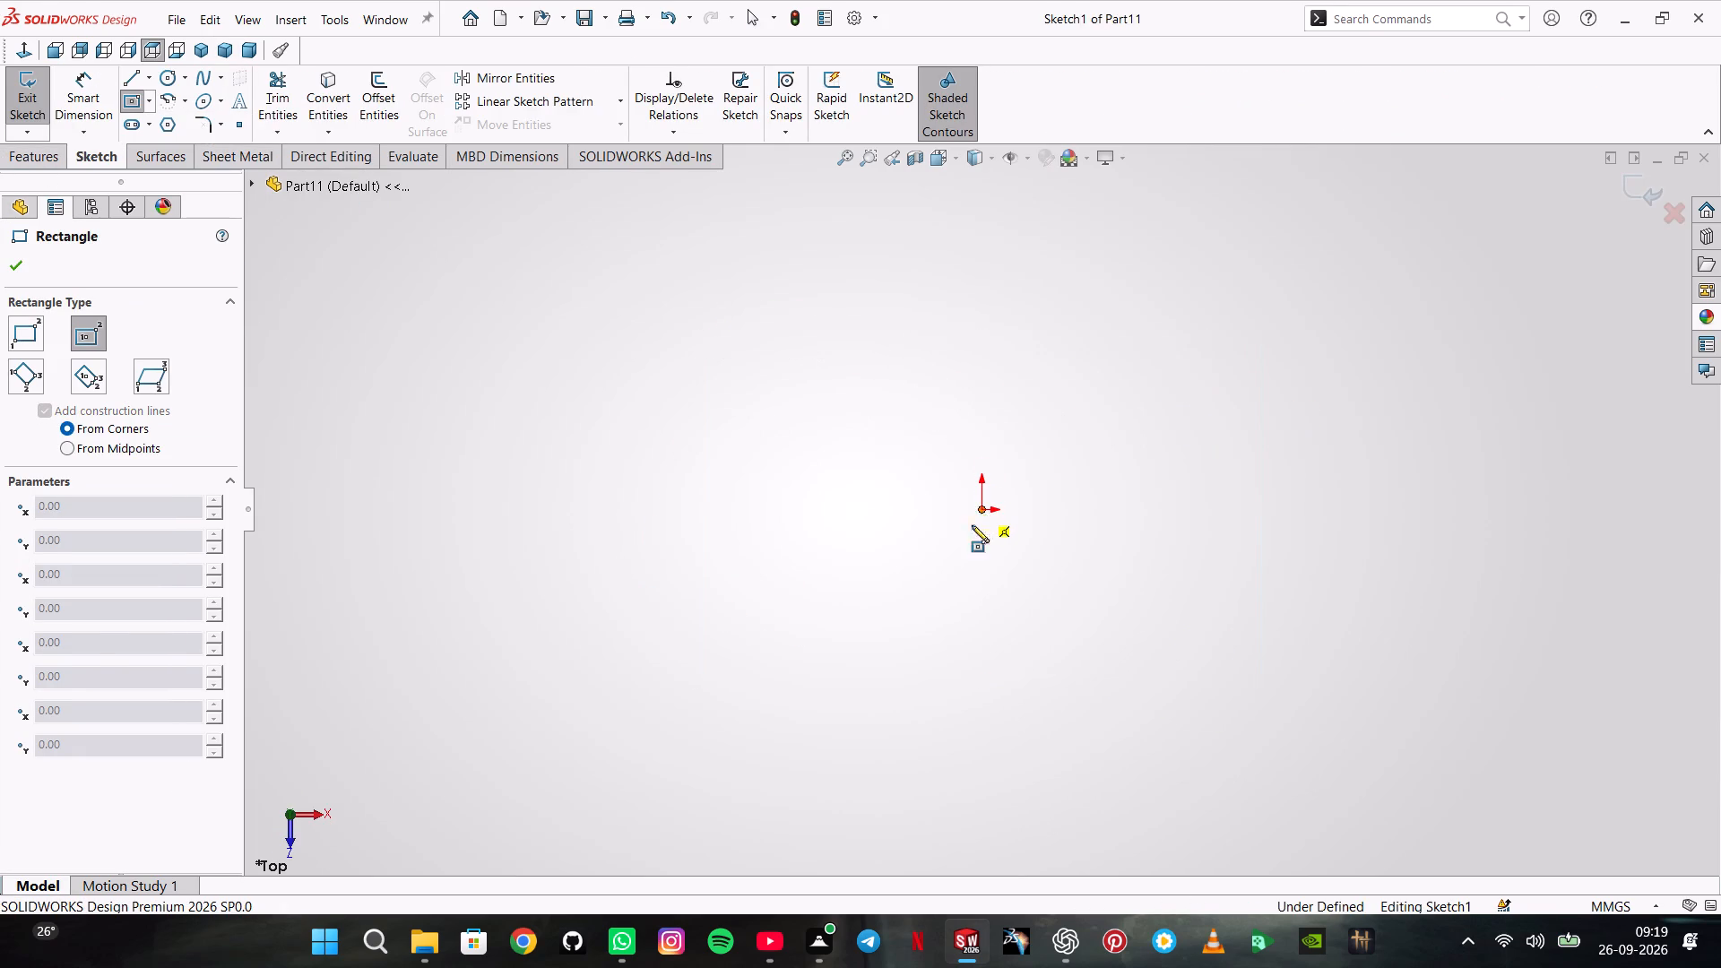
click(653, 636)
Dimension the rectangle 508 mm long and 165.1 mm wide.
click(89, 110)
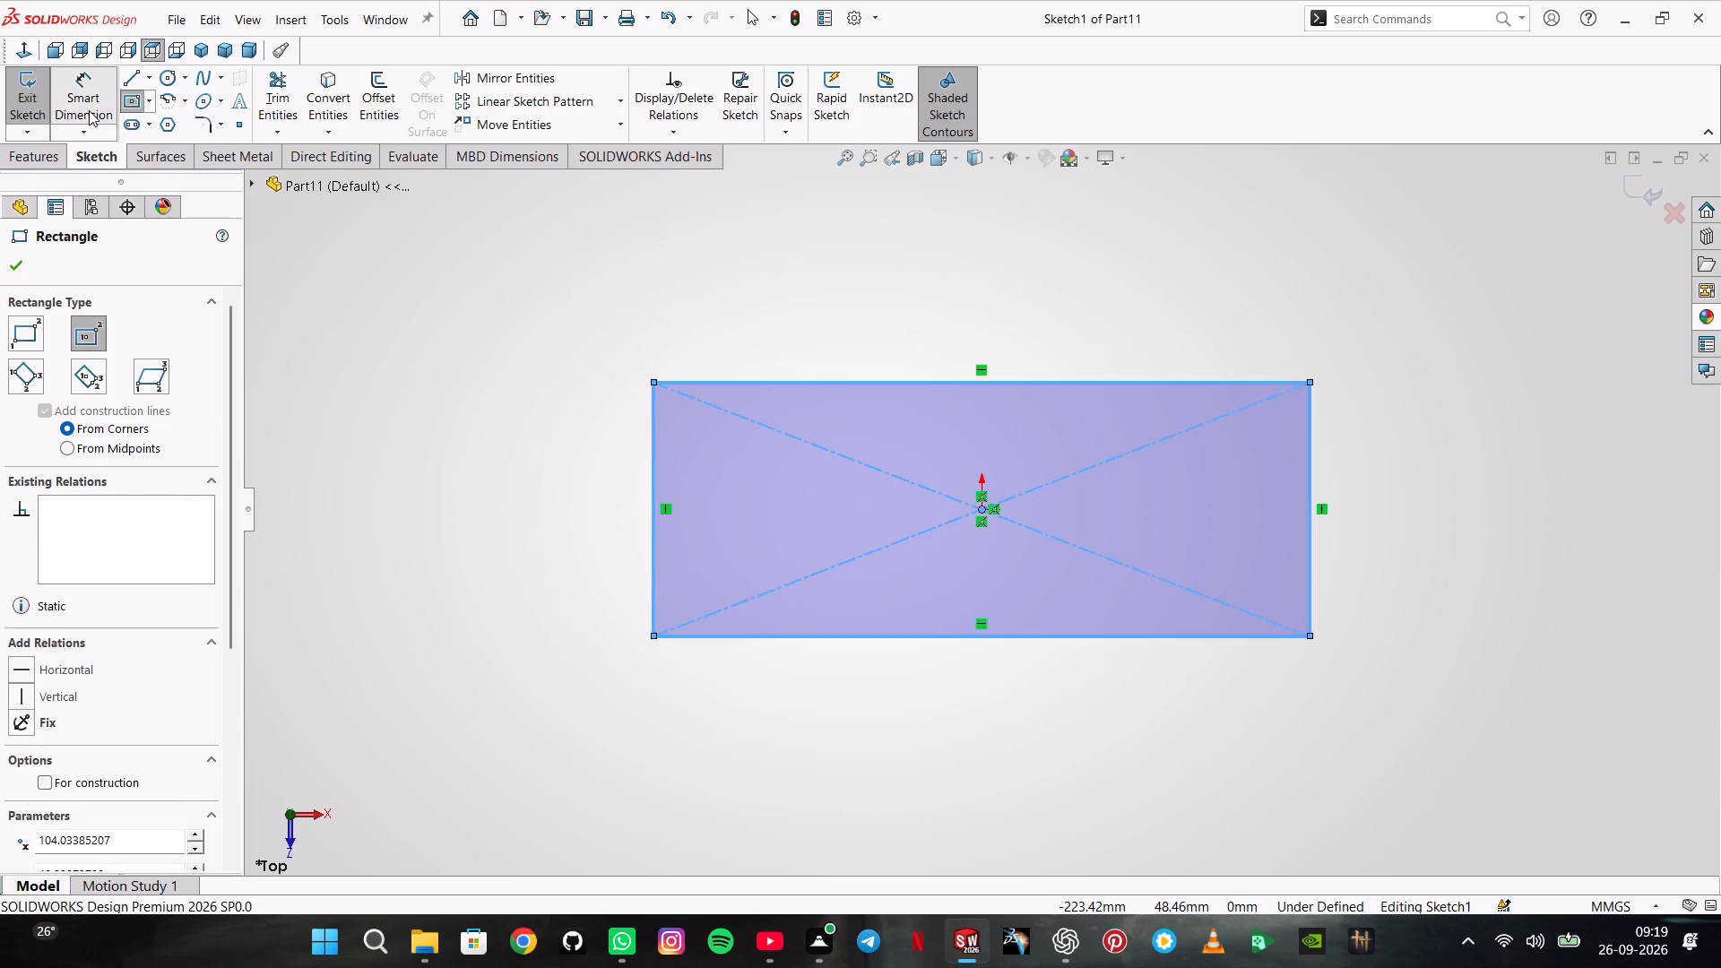
click(820, 380)
click(804, 315)
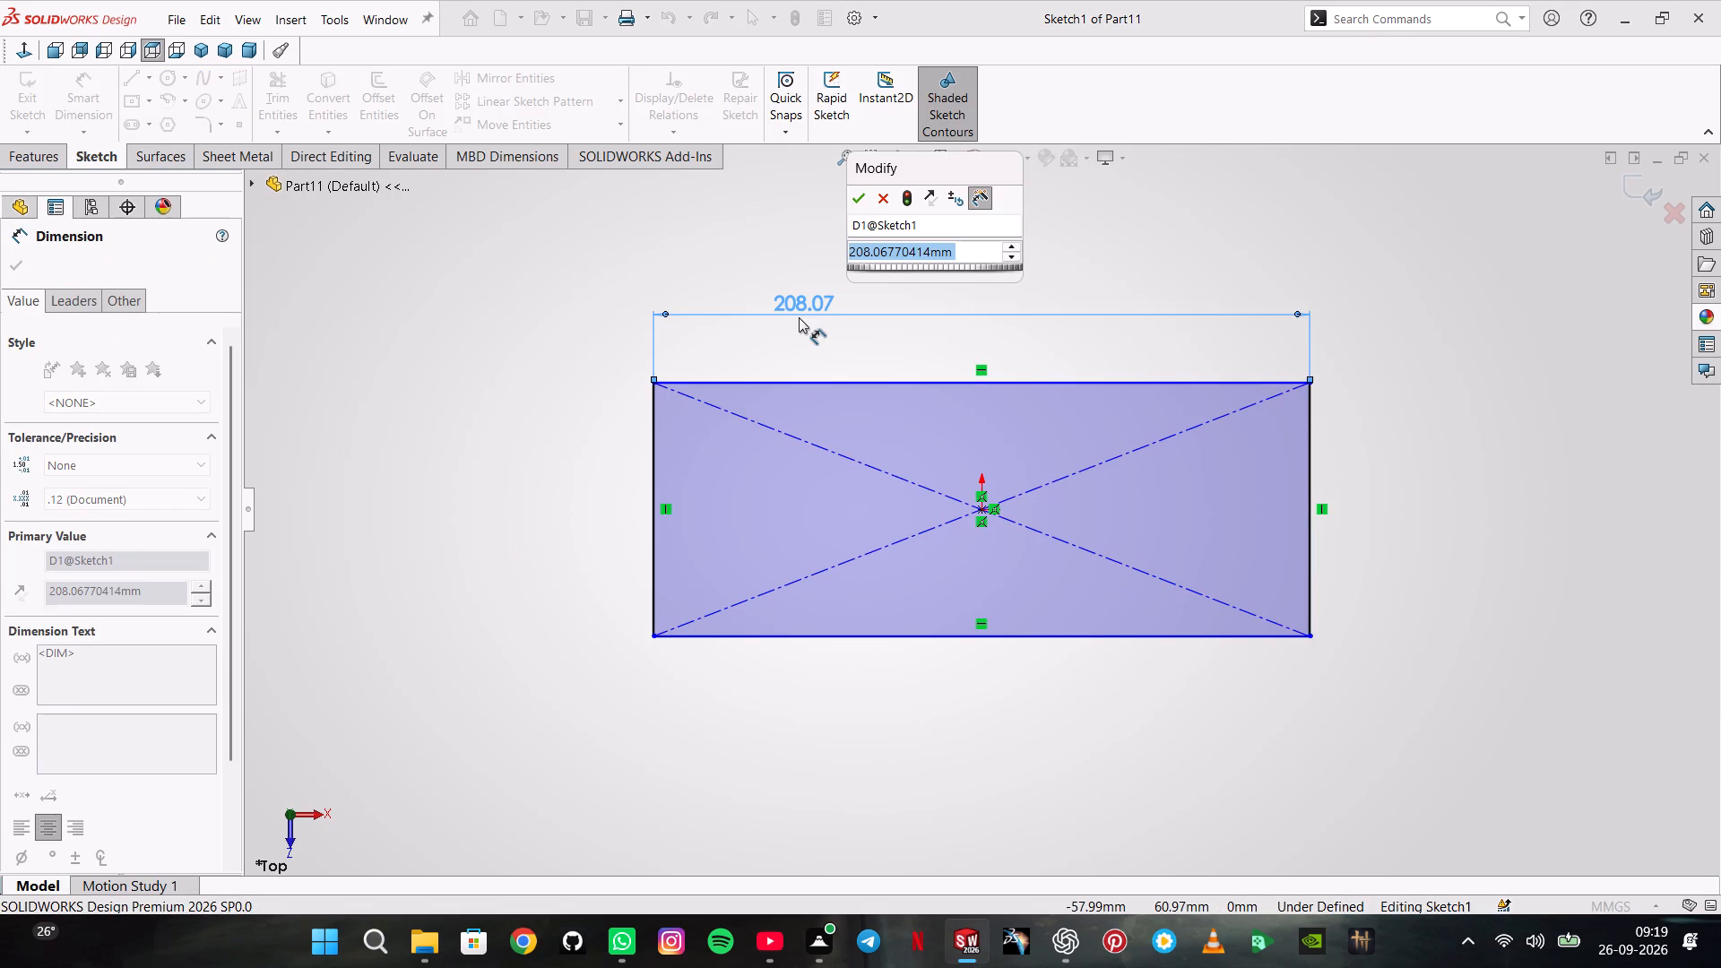
text(508)
key(Return)
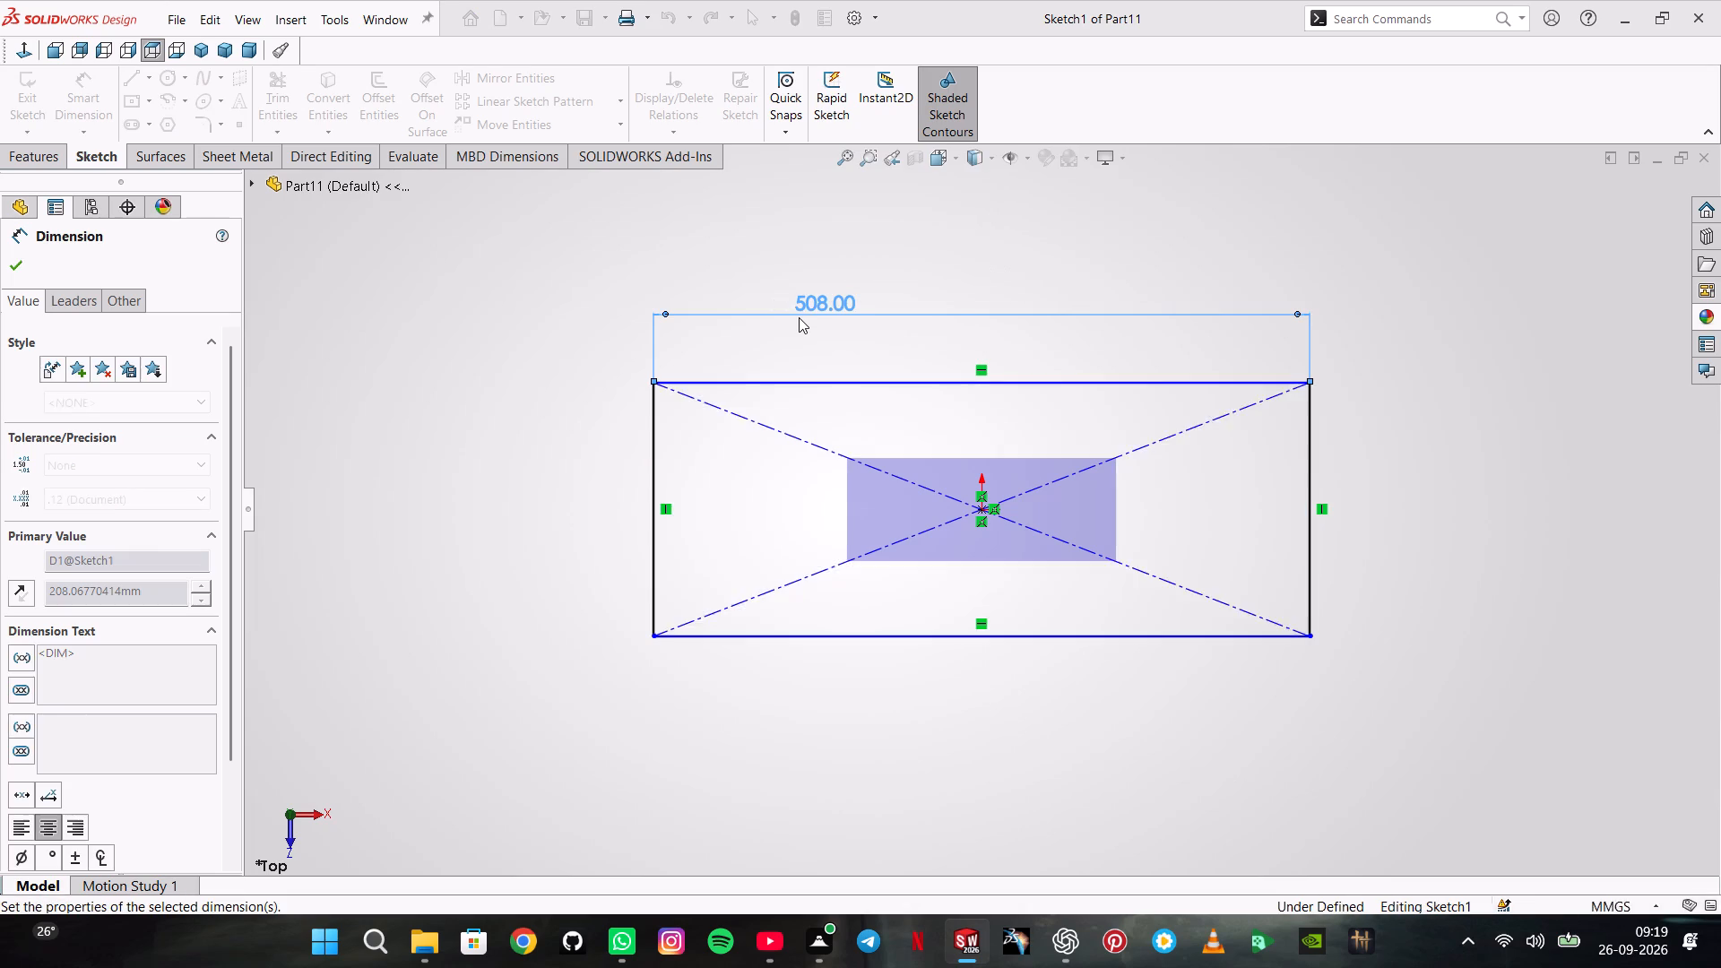
click(649, 460)
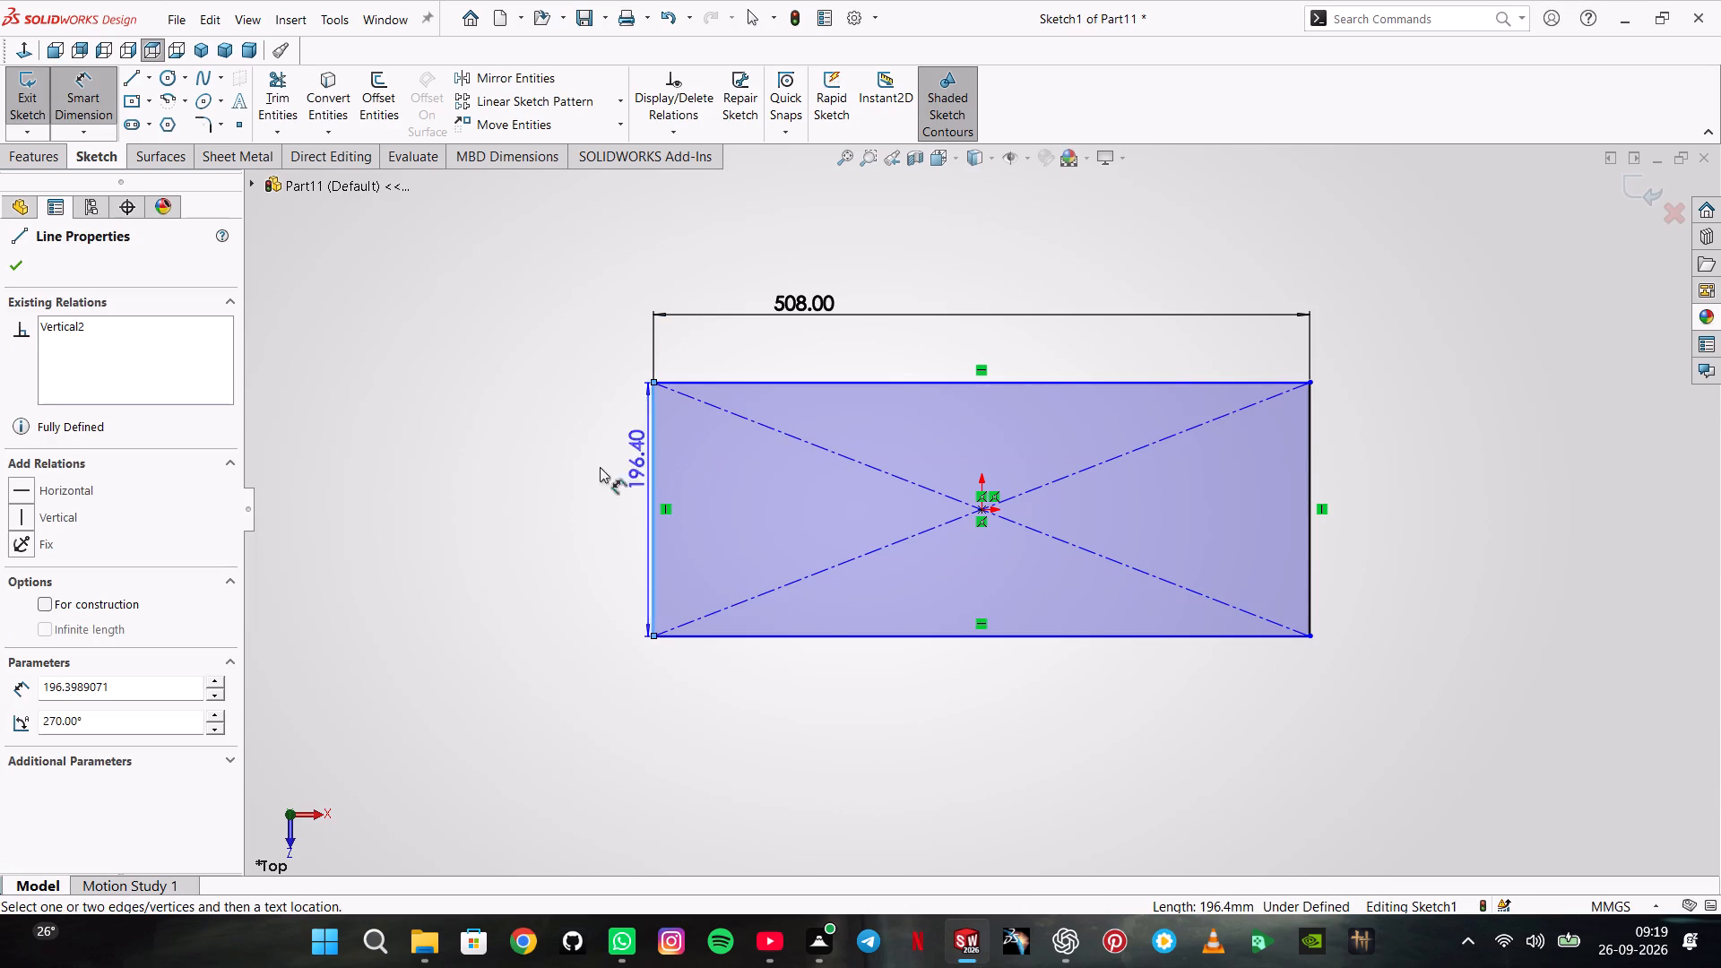
click(552, 477)
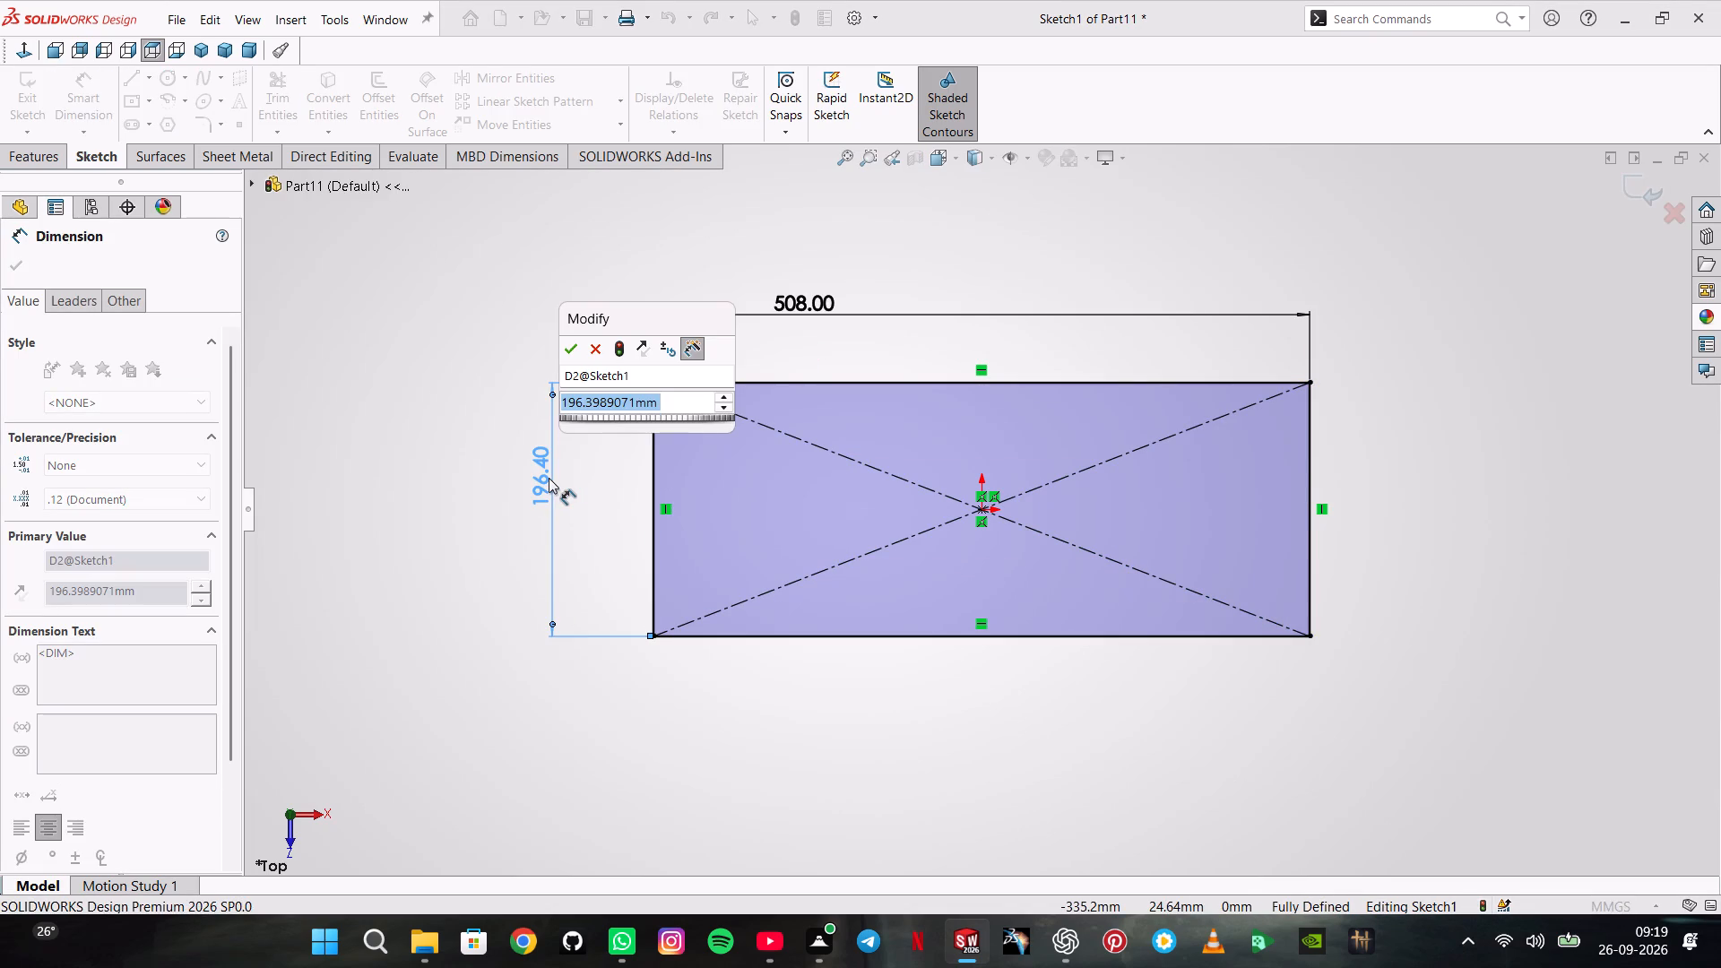
text(165.1)
key(Return)
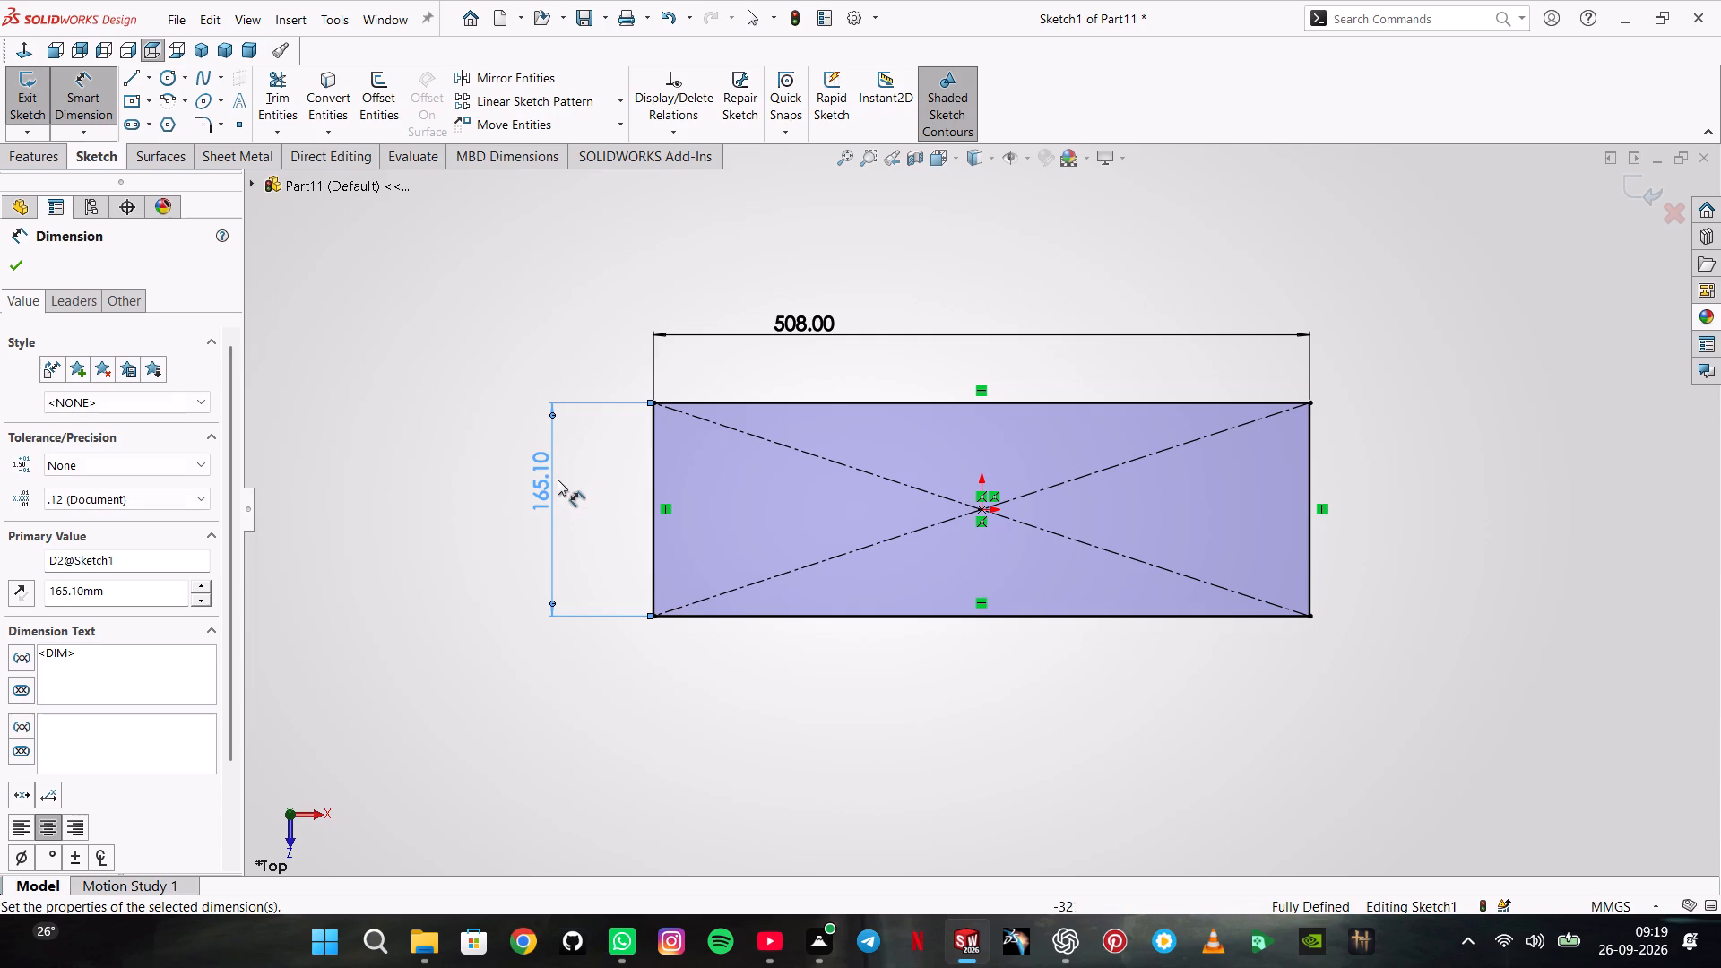
click(11, 271)
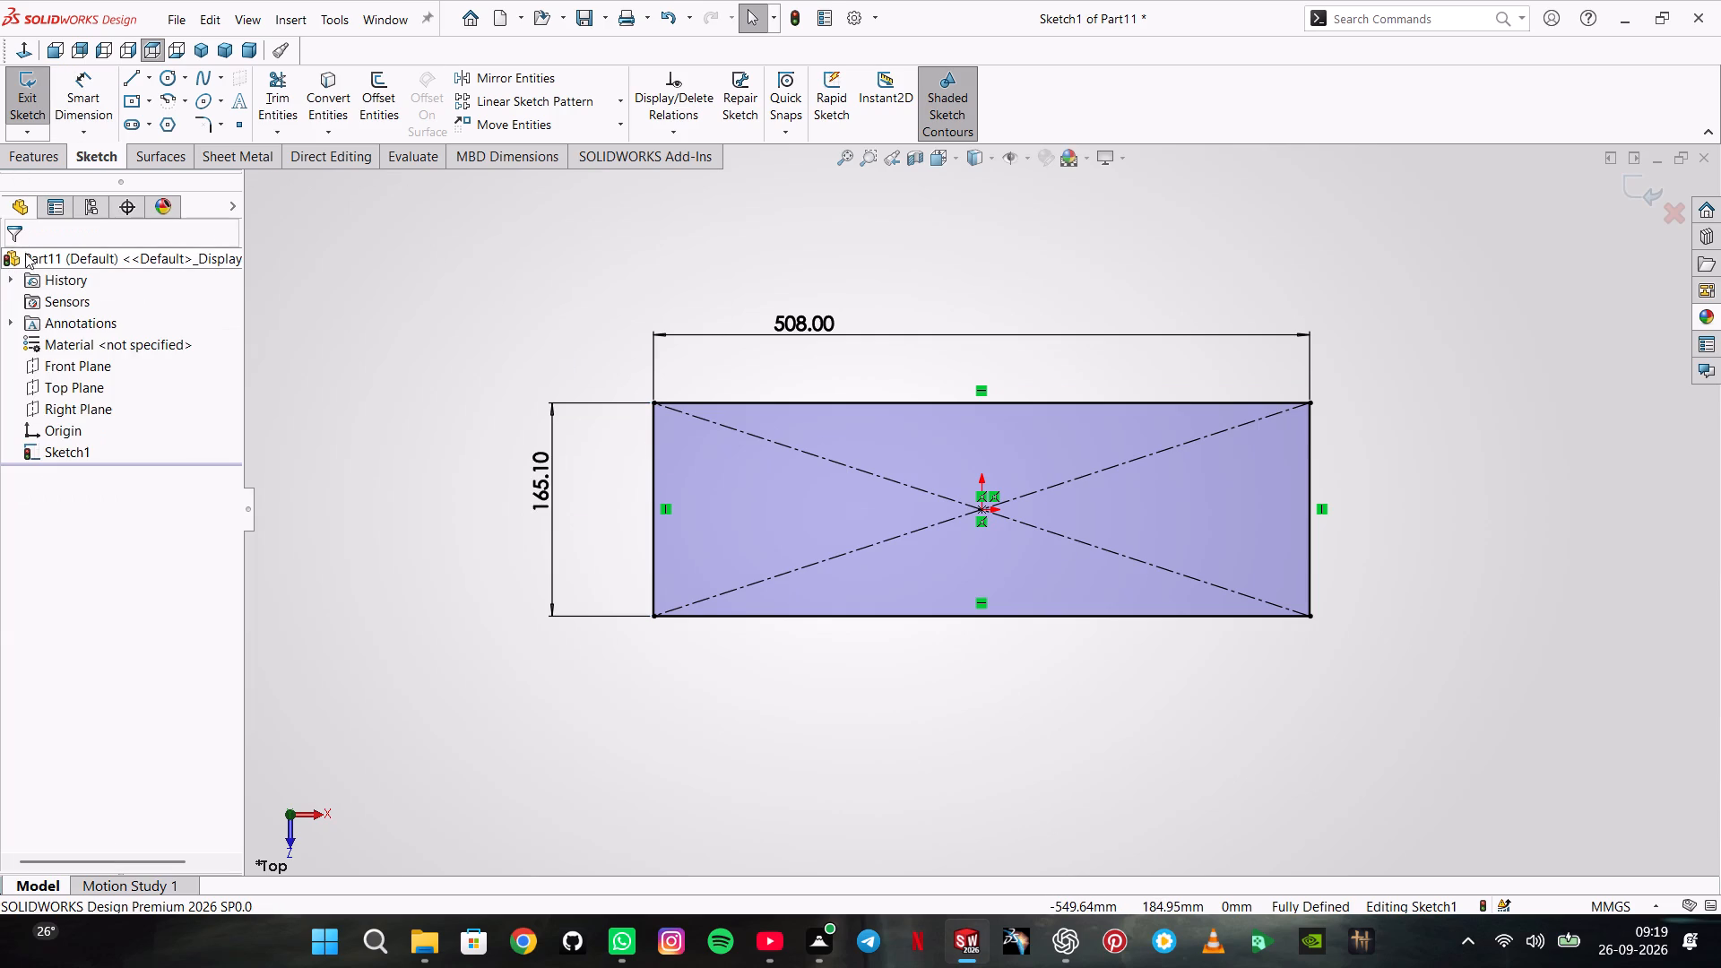
Extrude the rectangle 63.5 mm as a blind boss in the reversed direction, below the Top Plane.
click(39, 162)
click(74, 115)
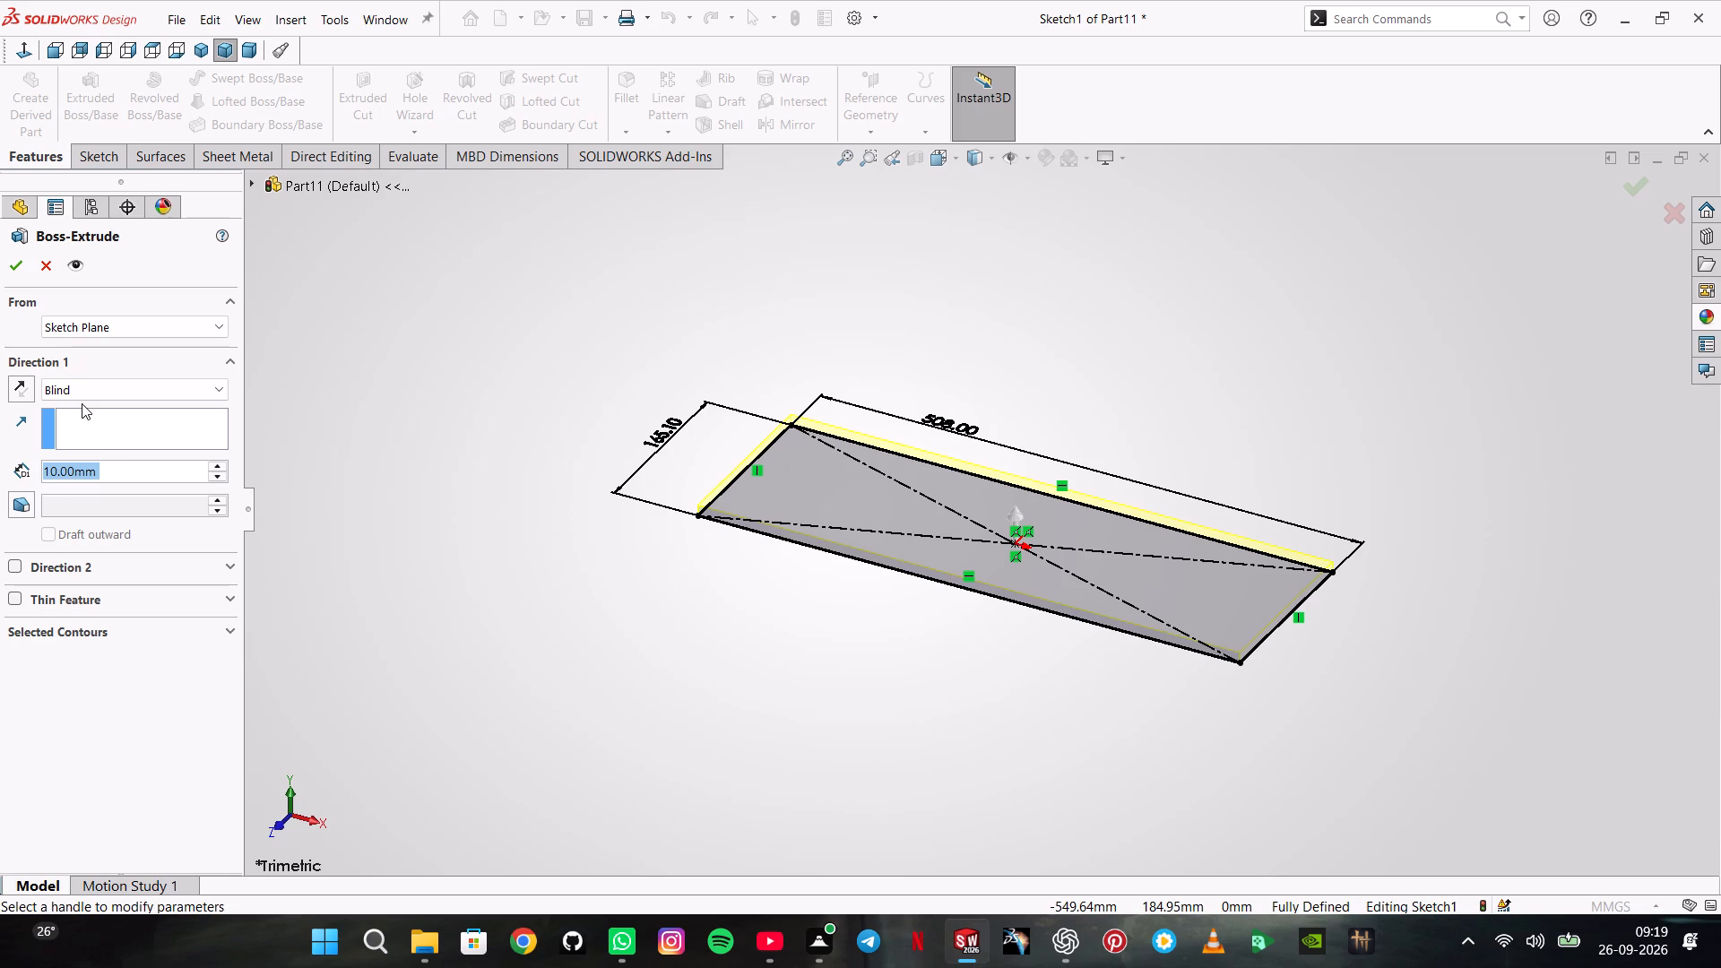
text(63.5)
key(Return)
scroll(79, 403, up, 1)
click(13, 385)
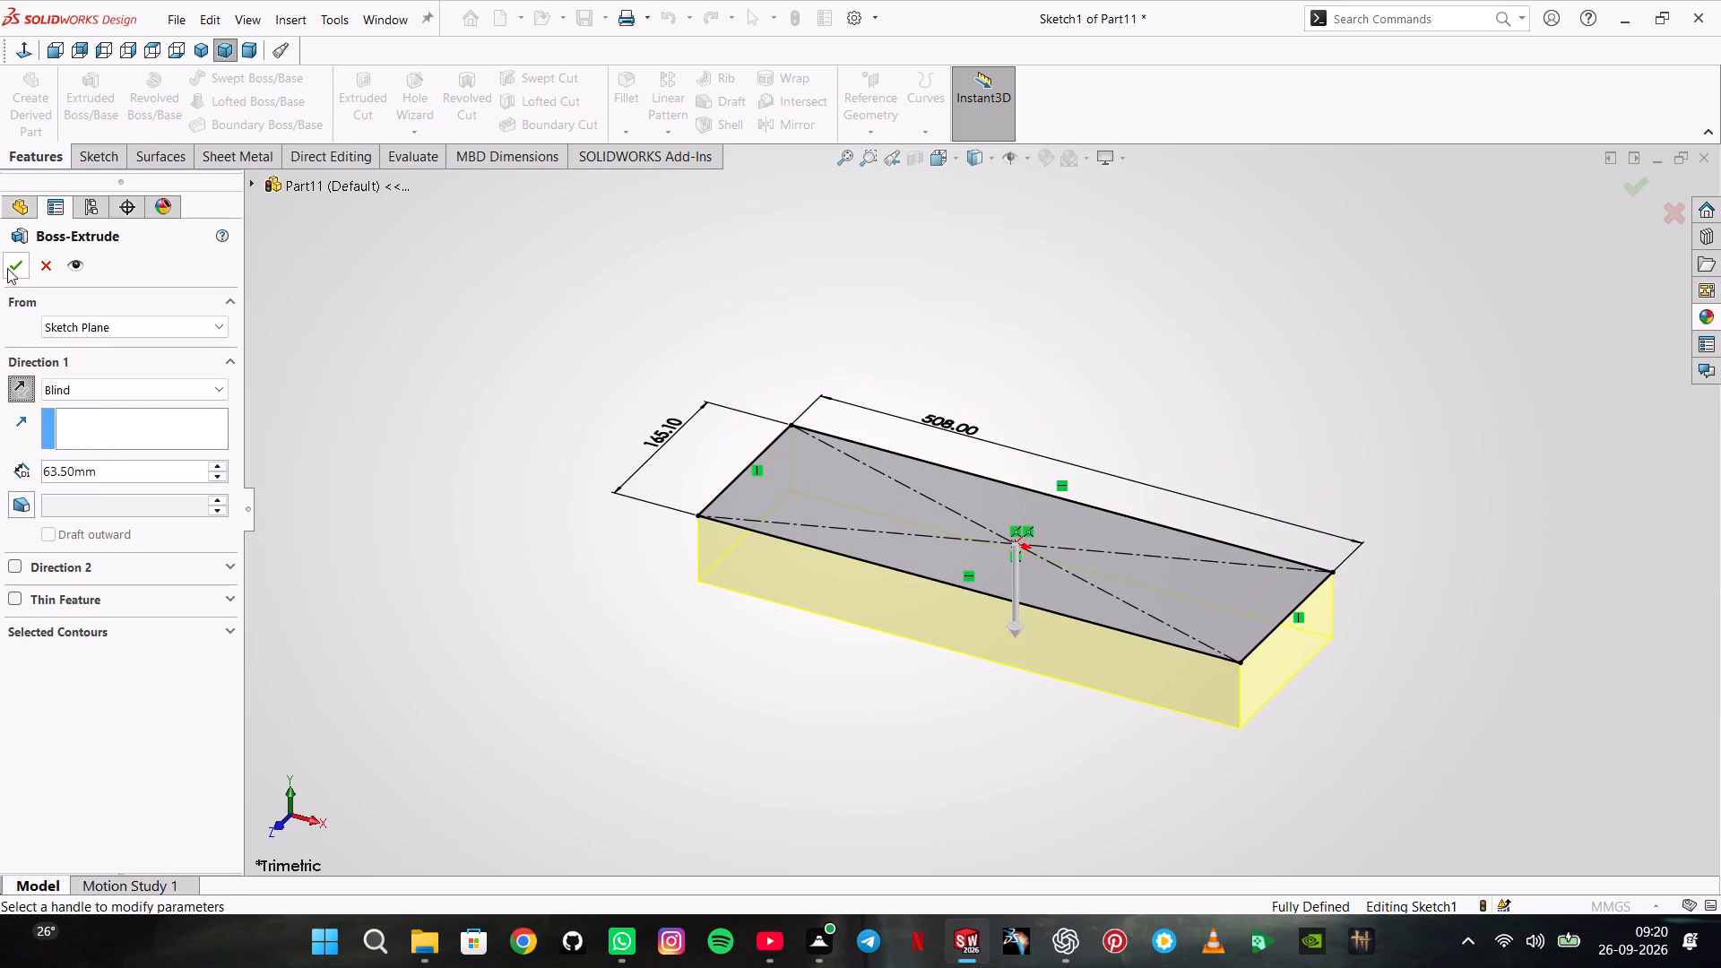
click(13, 261)
click(422, 277)
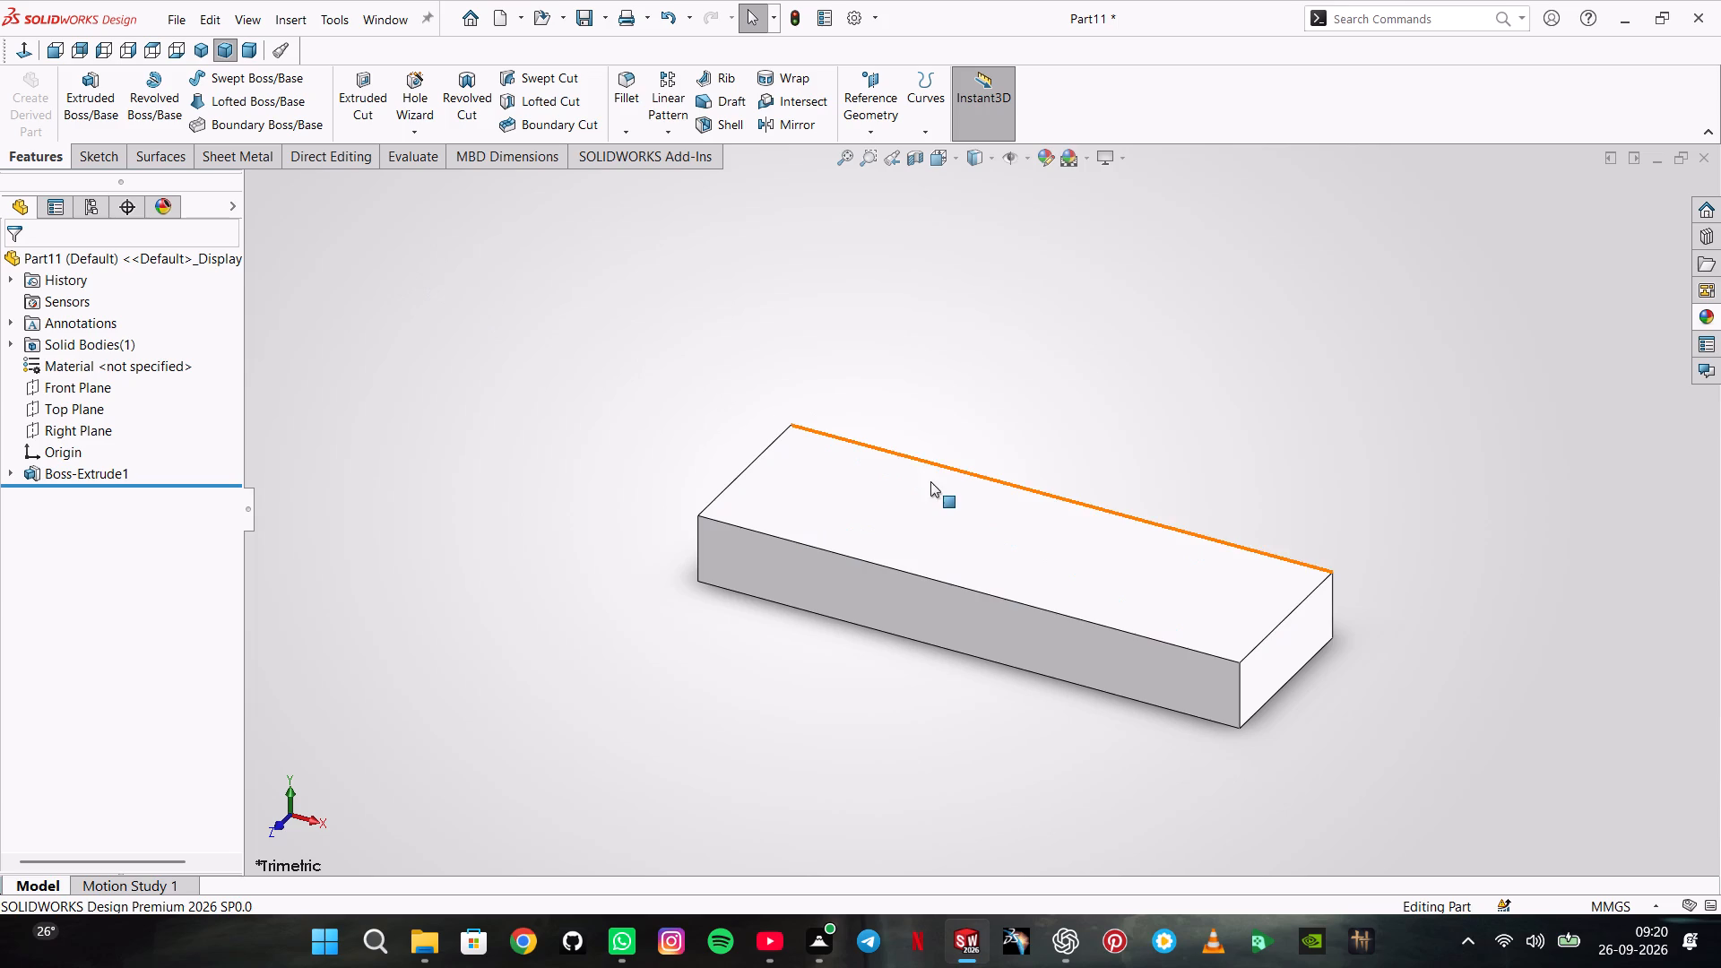
On the block's top face, sketch a circle of about 51 mm radius at the origin and one of about 59 mm radius 164 mm to its left.
click(939, 489)
click(1016, 427)
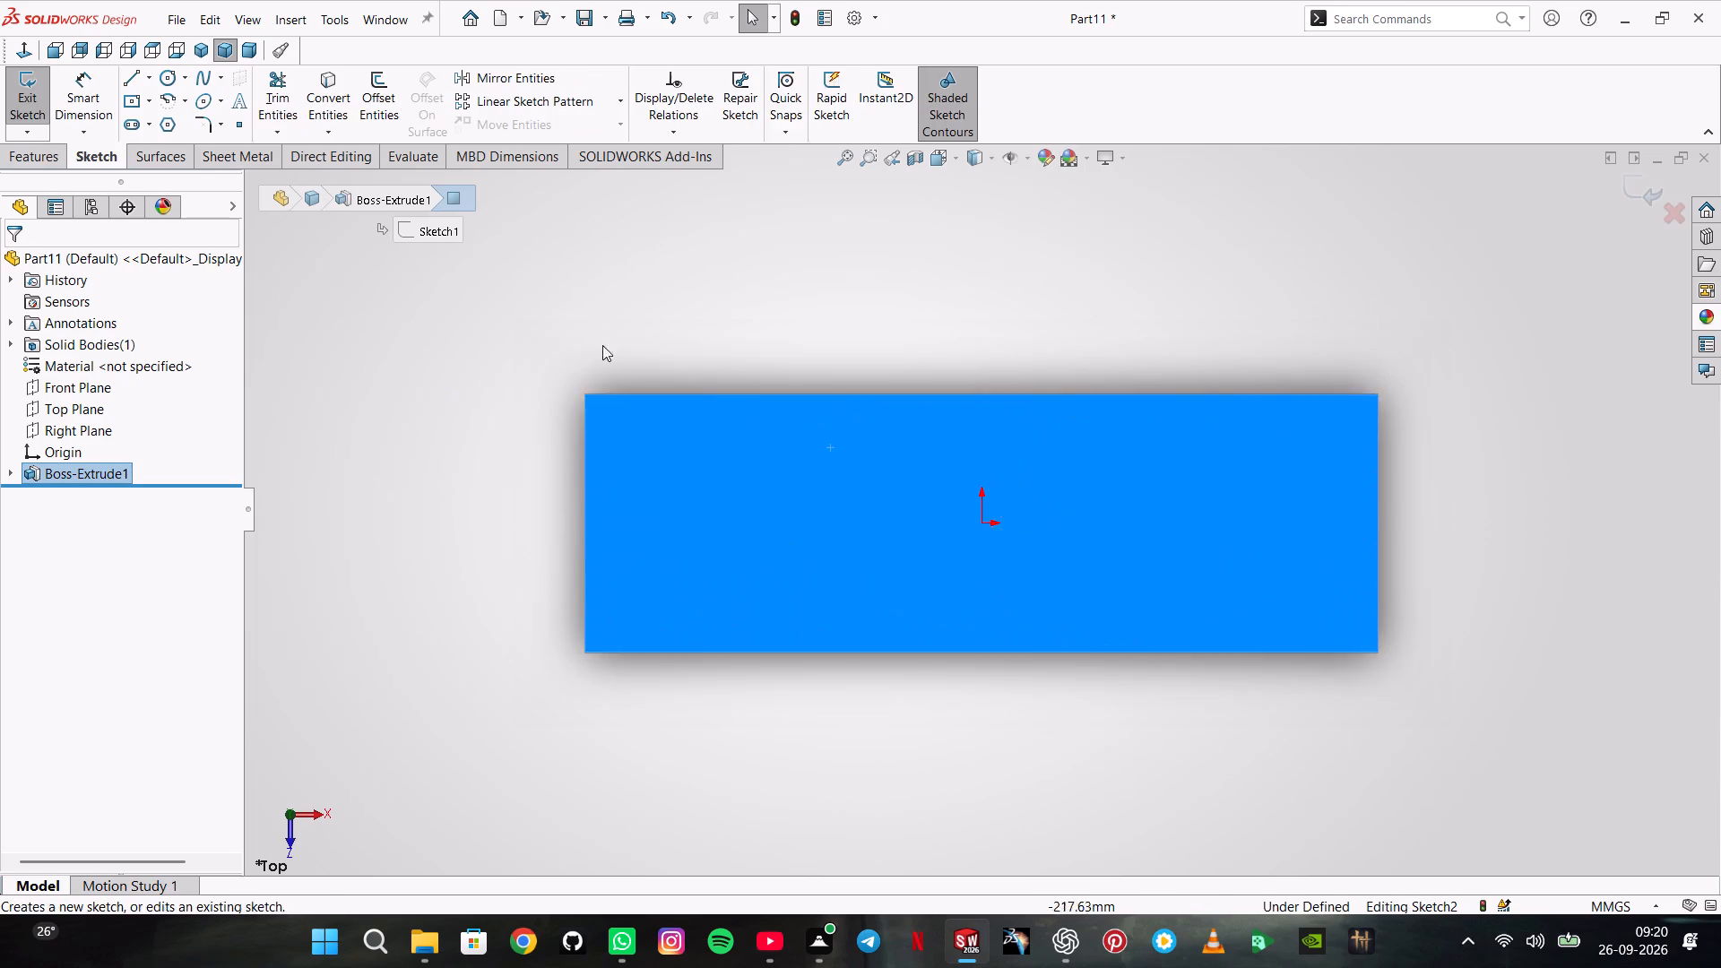
click(162, 72)
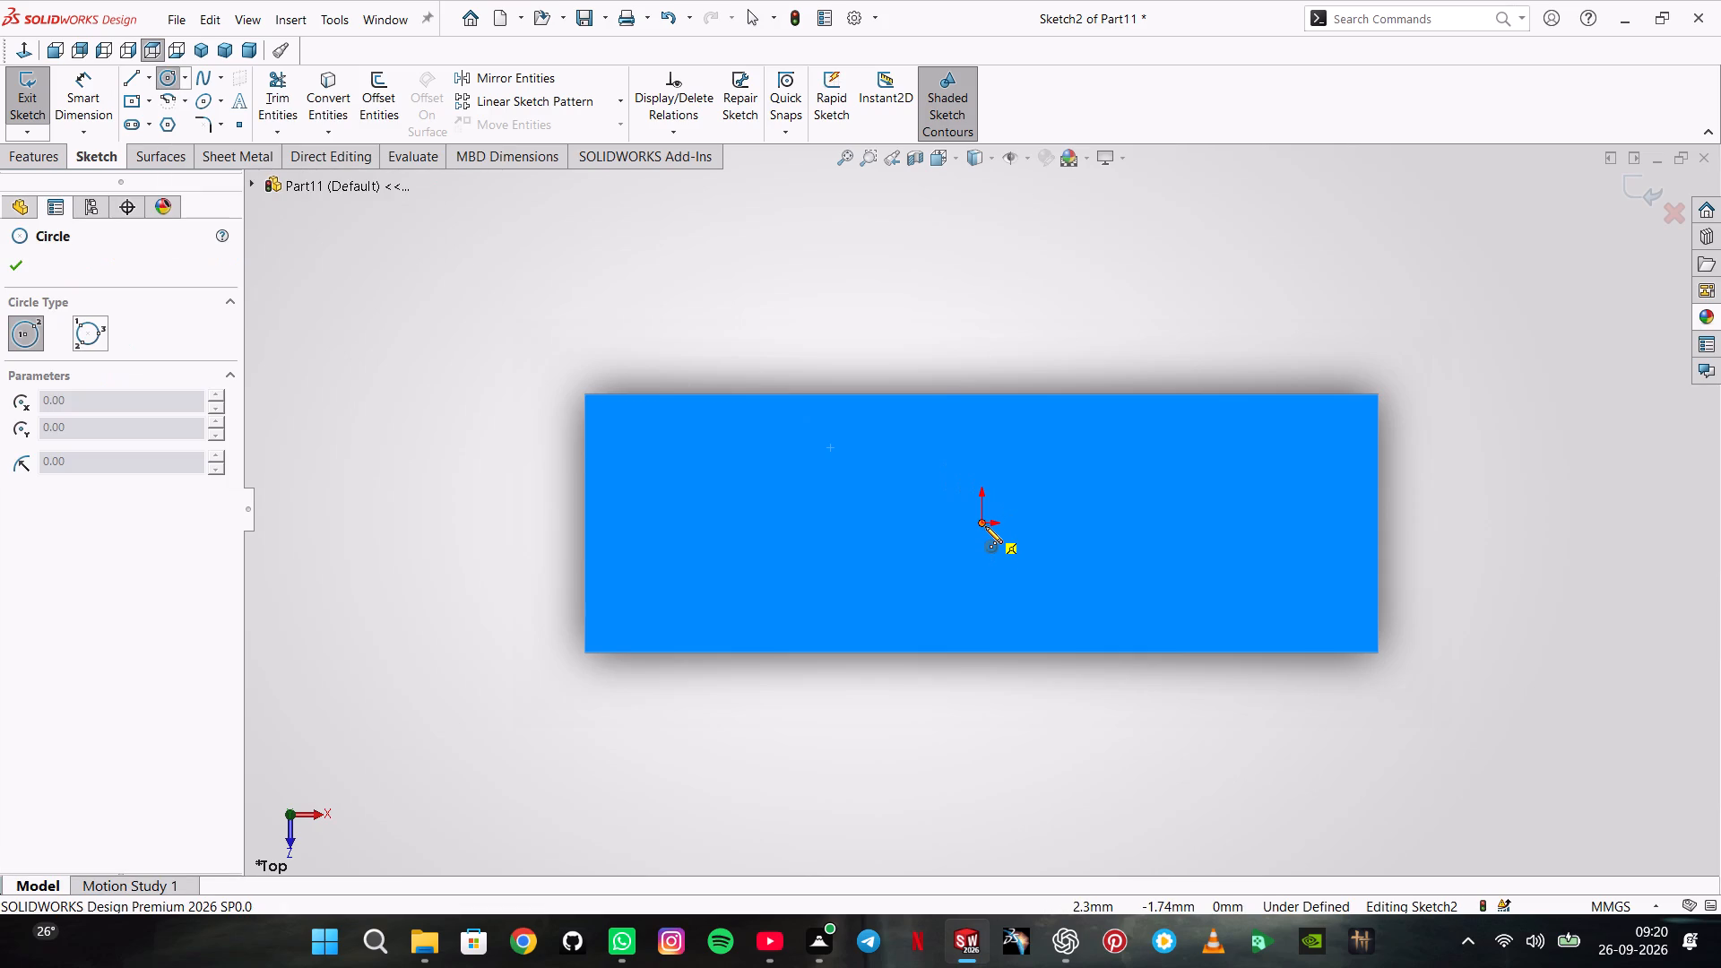
click(985, 526)
click(1024, 592)
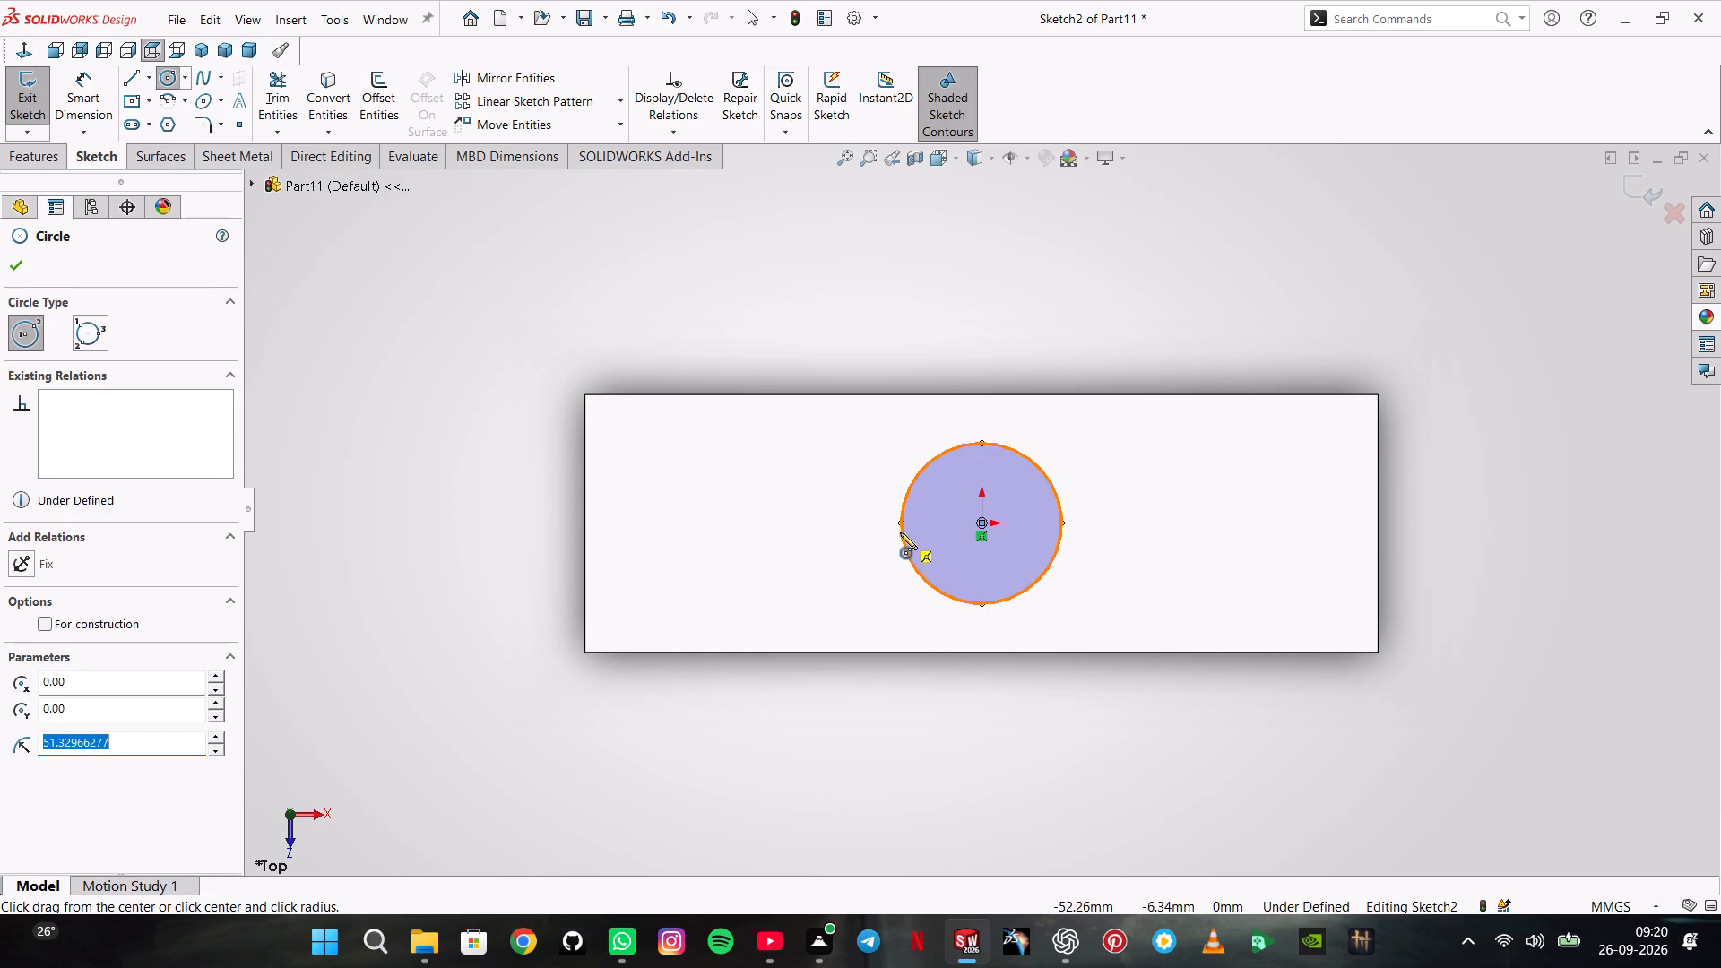
click(725, 525)
click(769, 605)
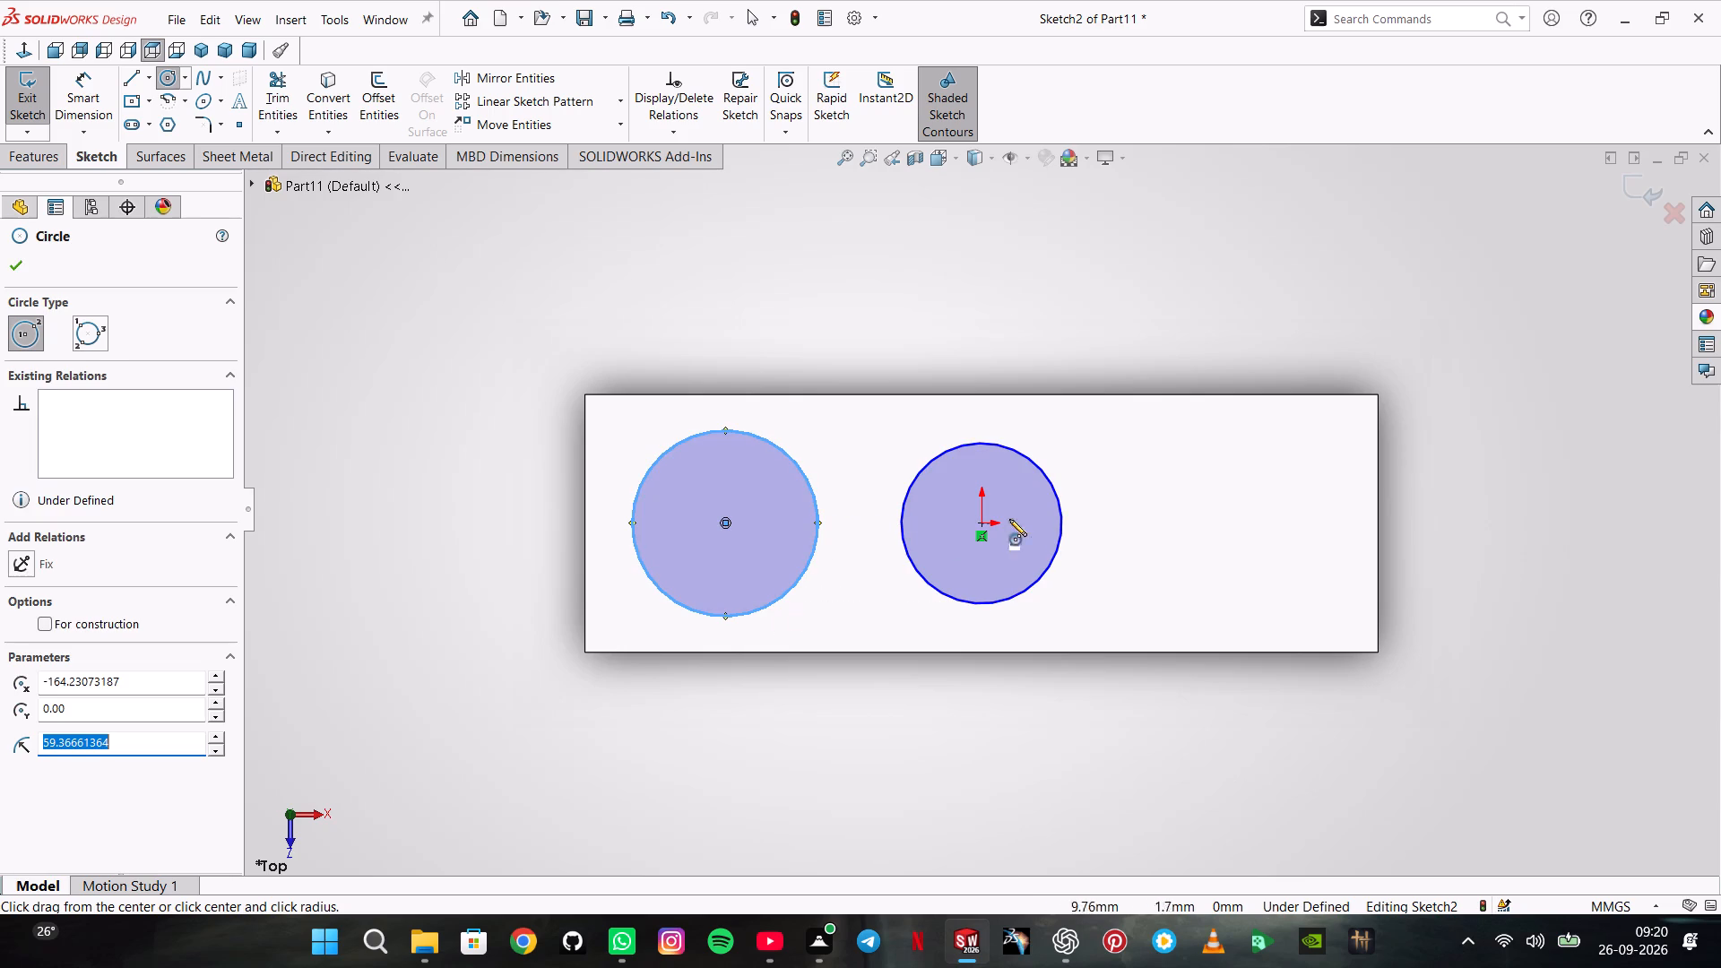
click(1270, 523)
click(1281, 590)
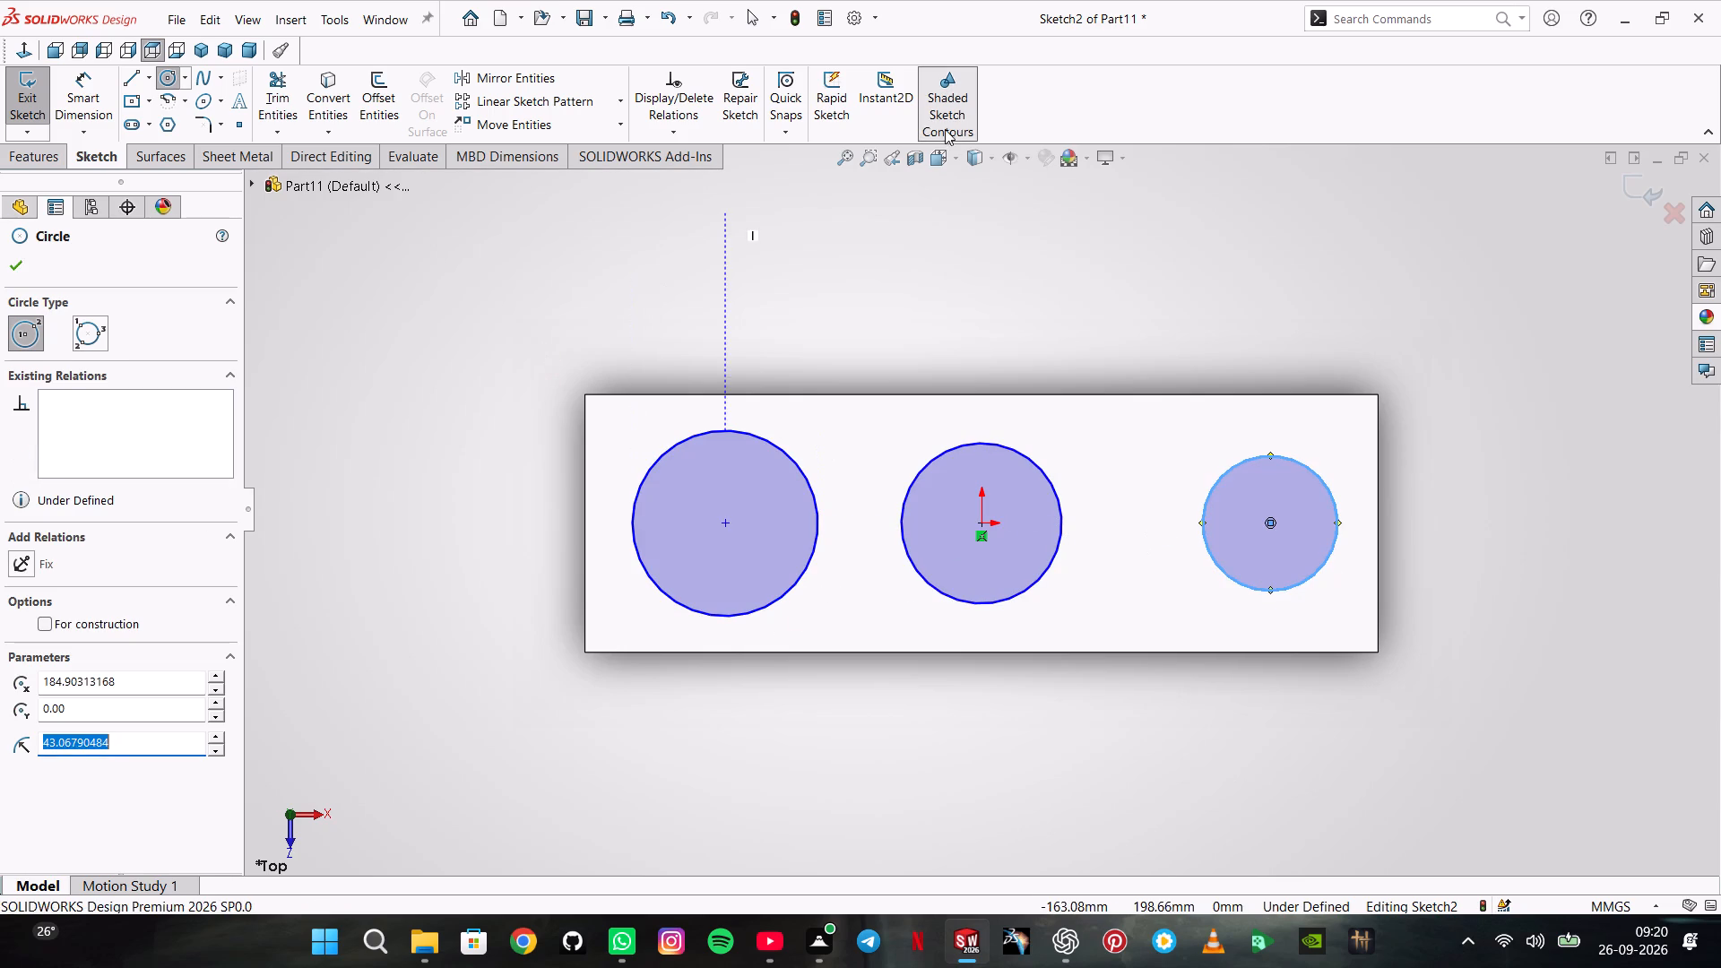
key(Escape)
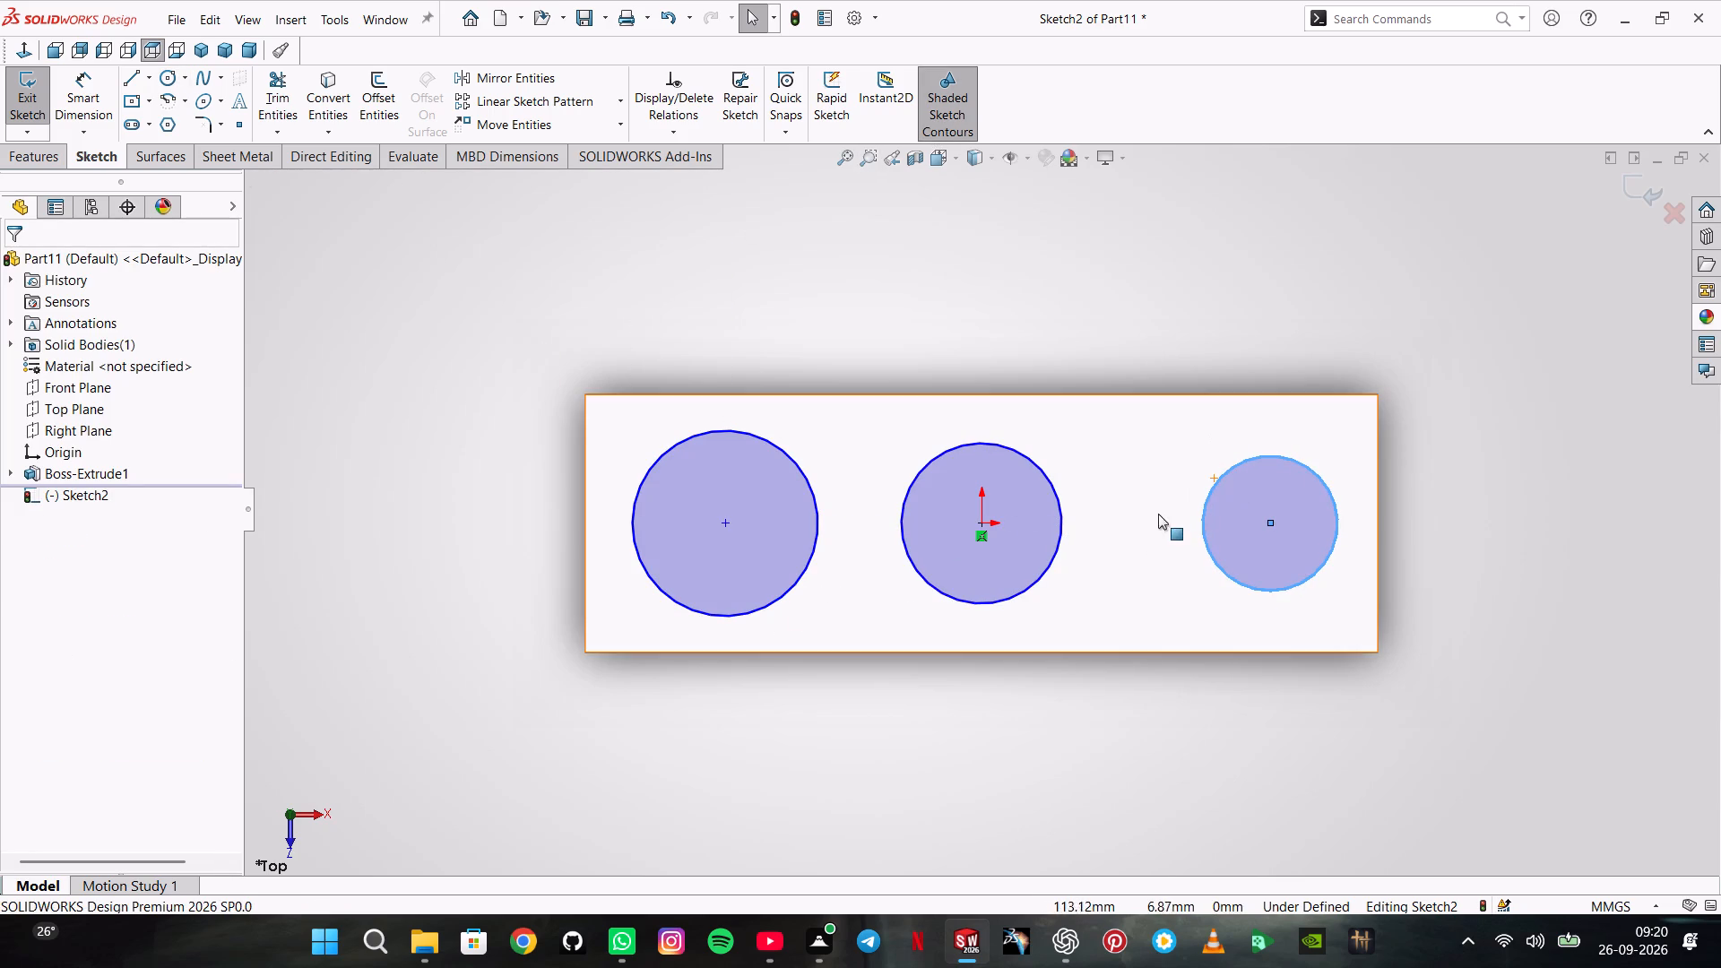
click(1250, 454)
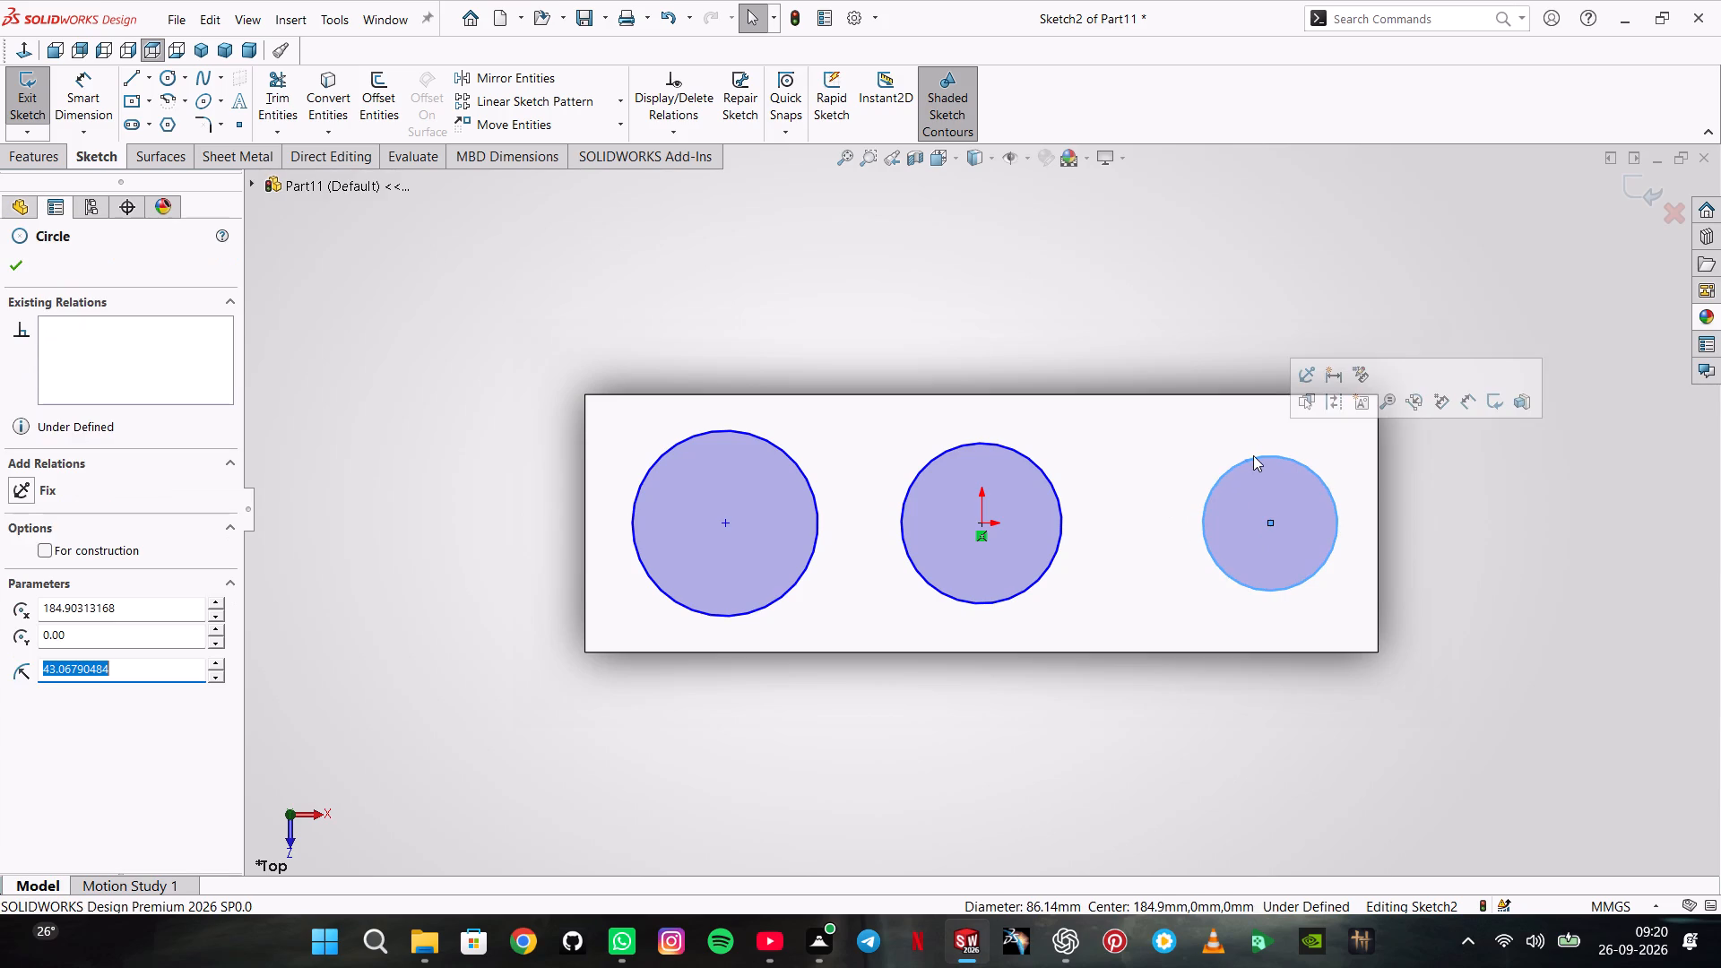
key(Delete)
Sketch a third circle near the right end of the block's top face, level with the origin circle's centre.
click(160, 74)
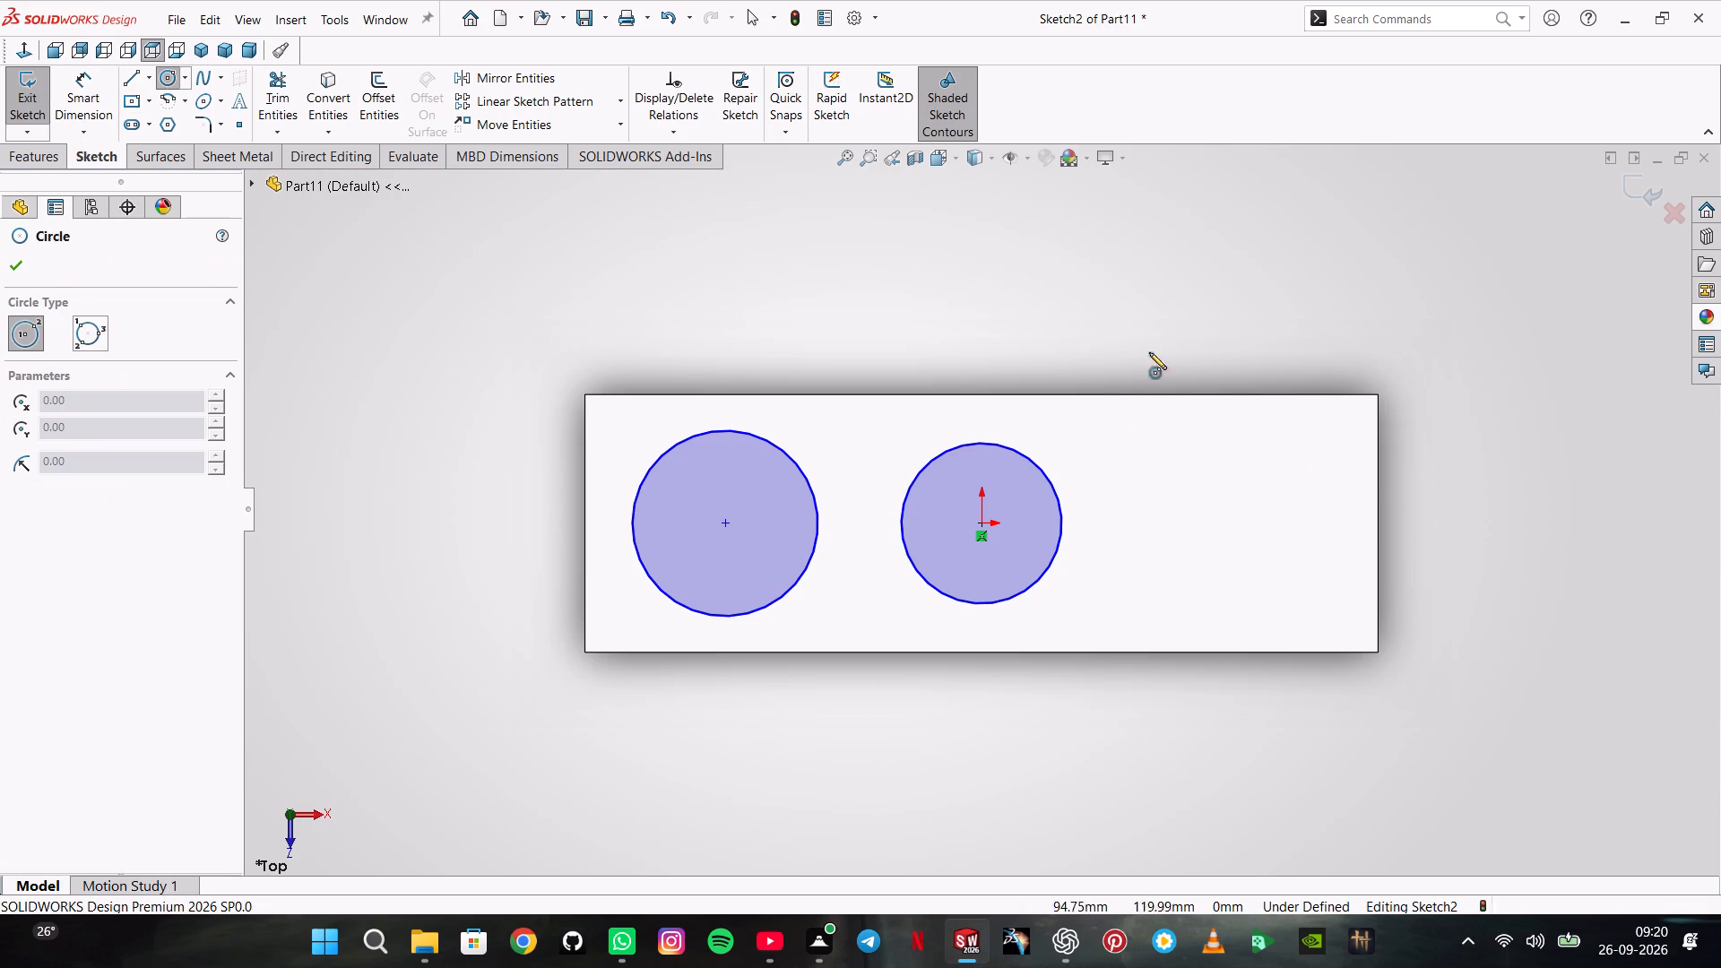
click(1255, 525)
click(1223, 598)
key(Escape)
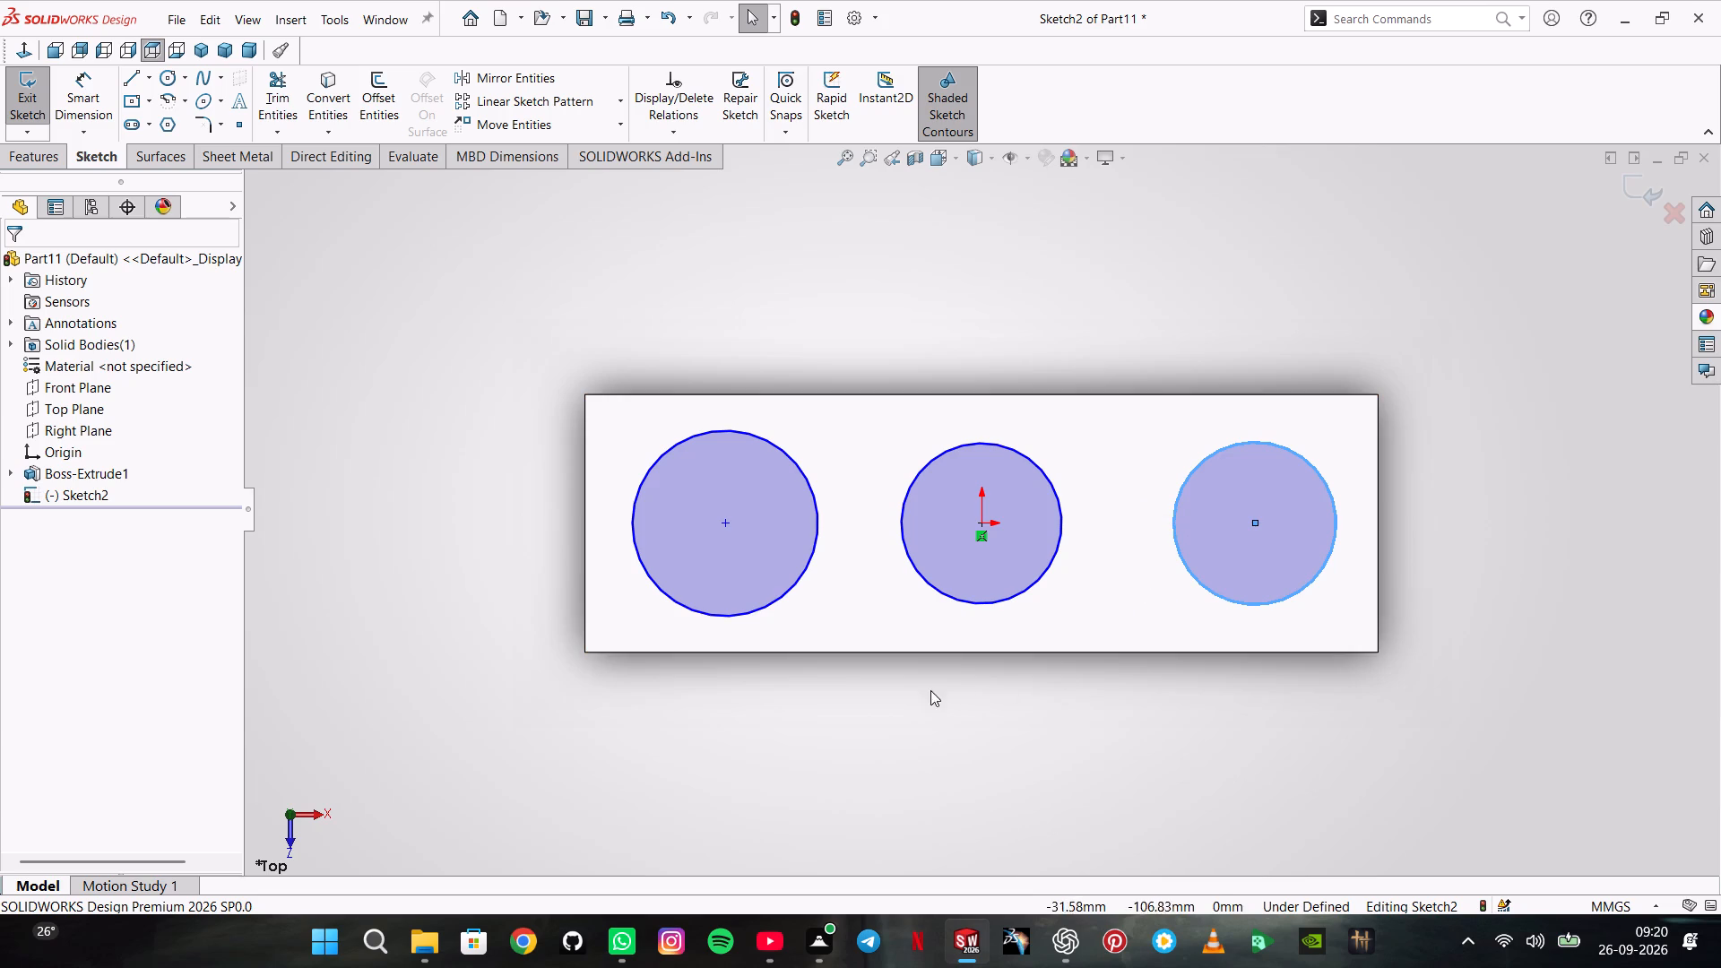
Dimension the left circle's diameter as 127 mm.
click(741, 617)
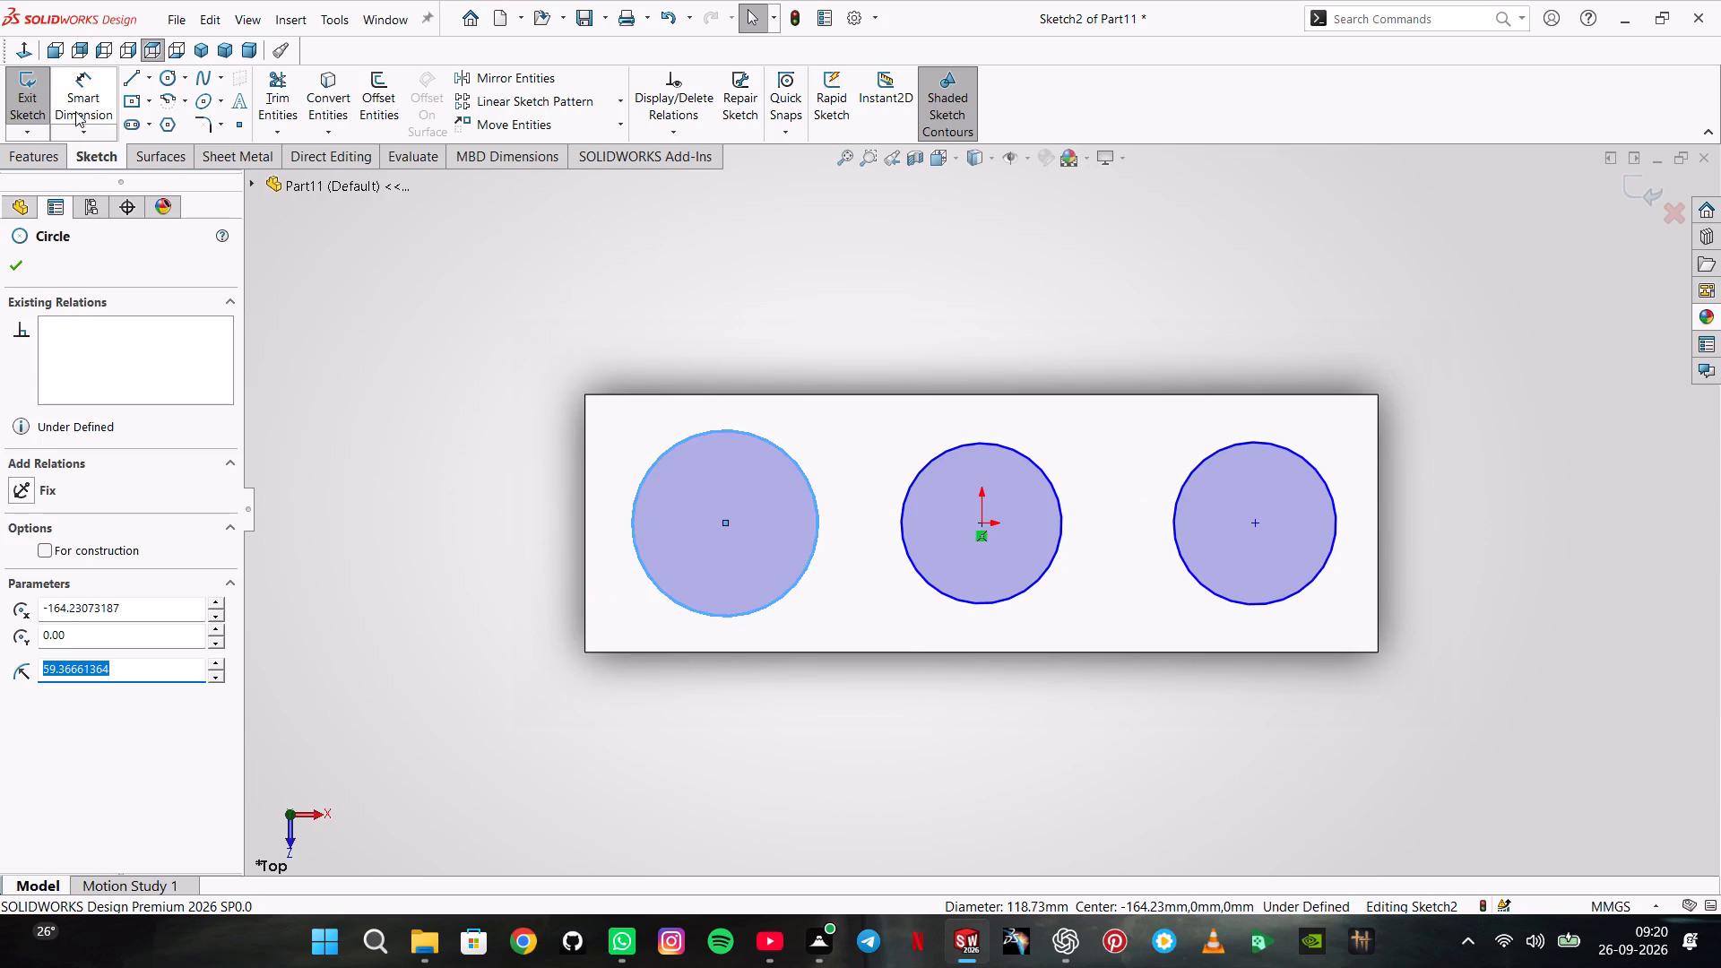
click(80, 101)
click(644, 558)
click(508, 554)
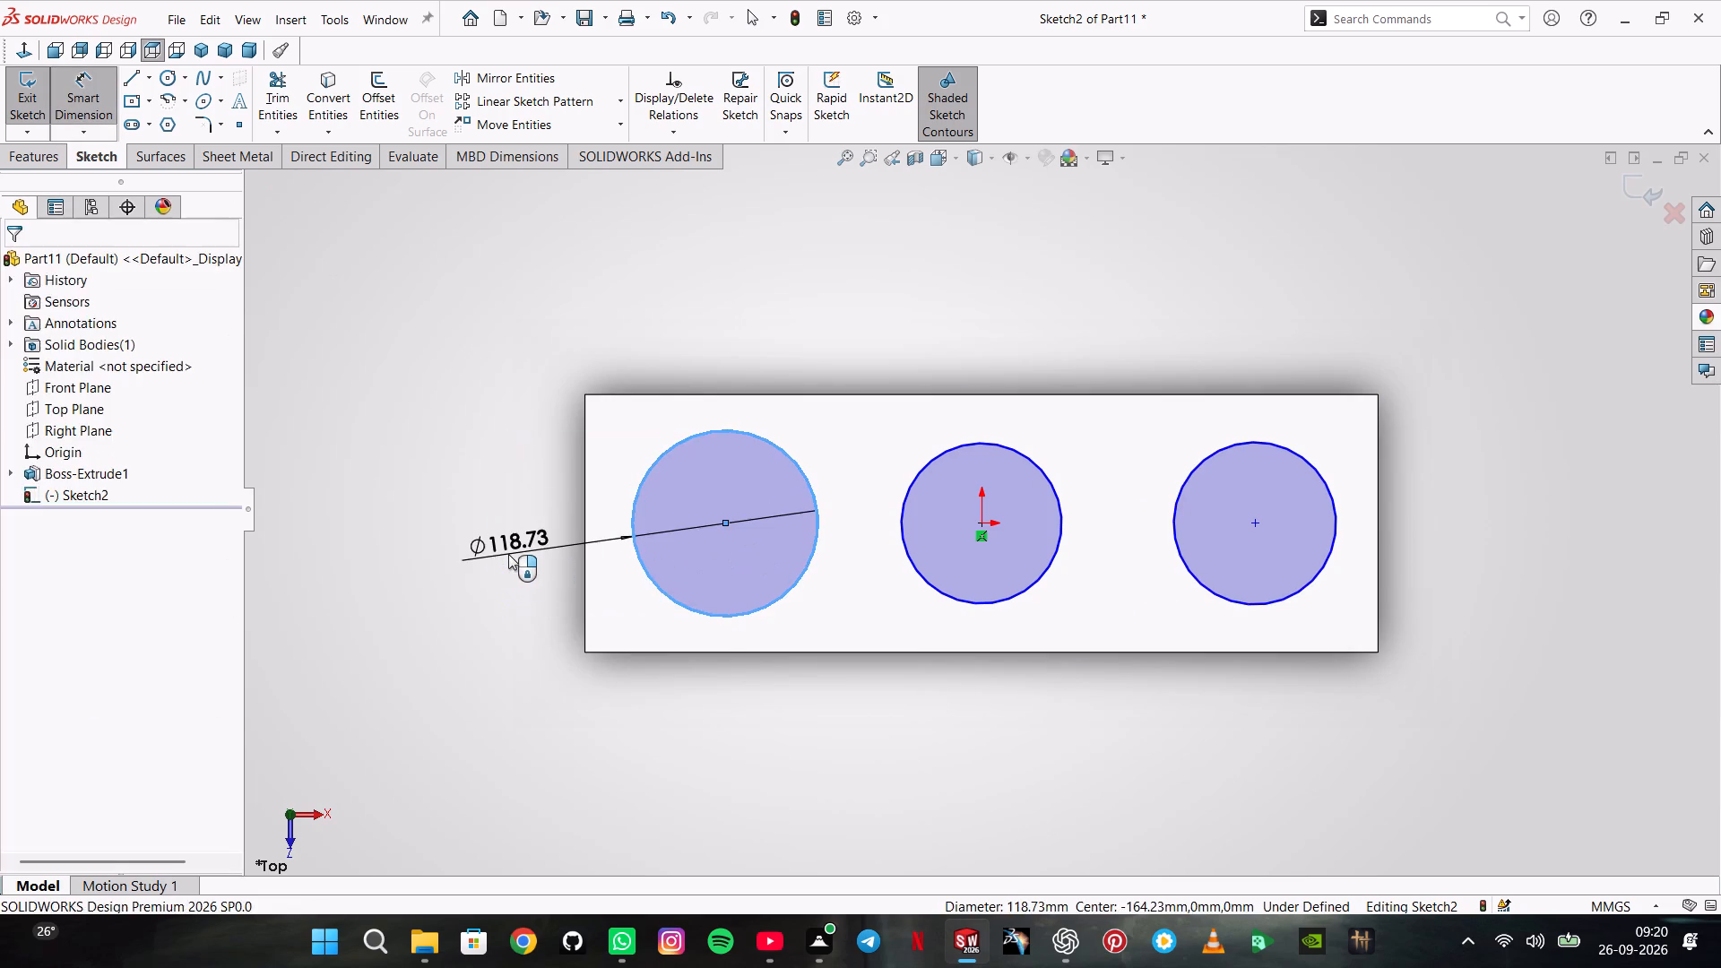
text(127)
key(Return)
click(623, 341)
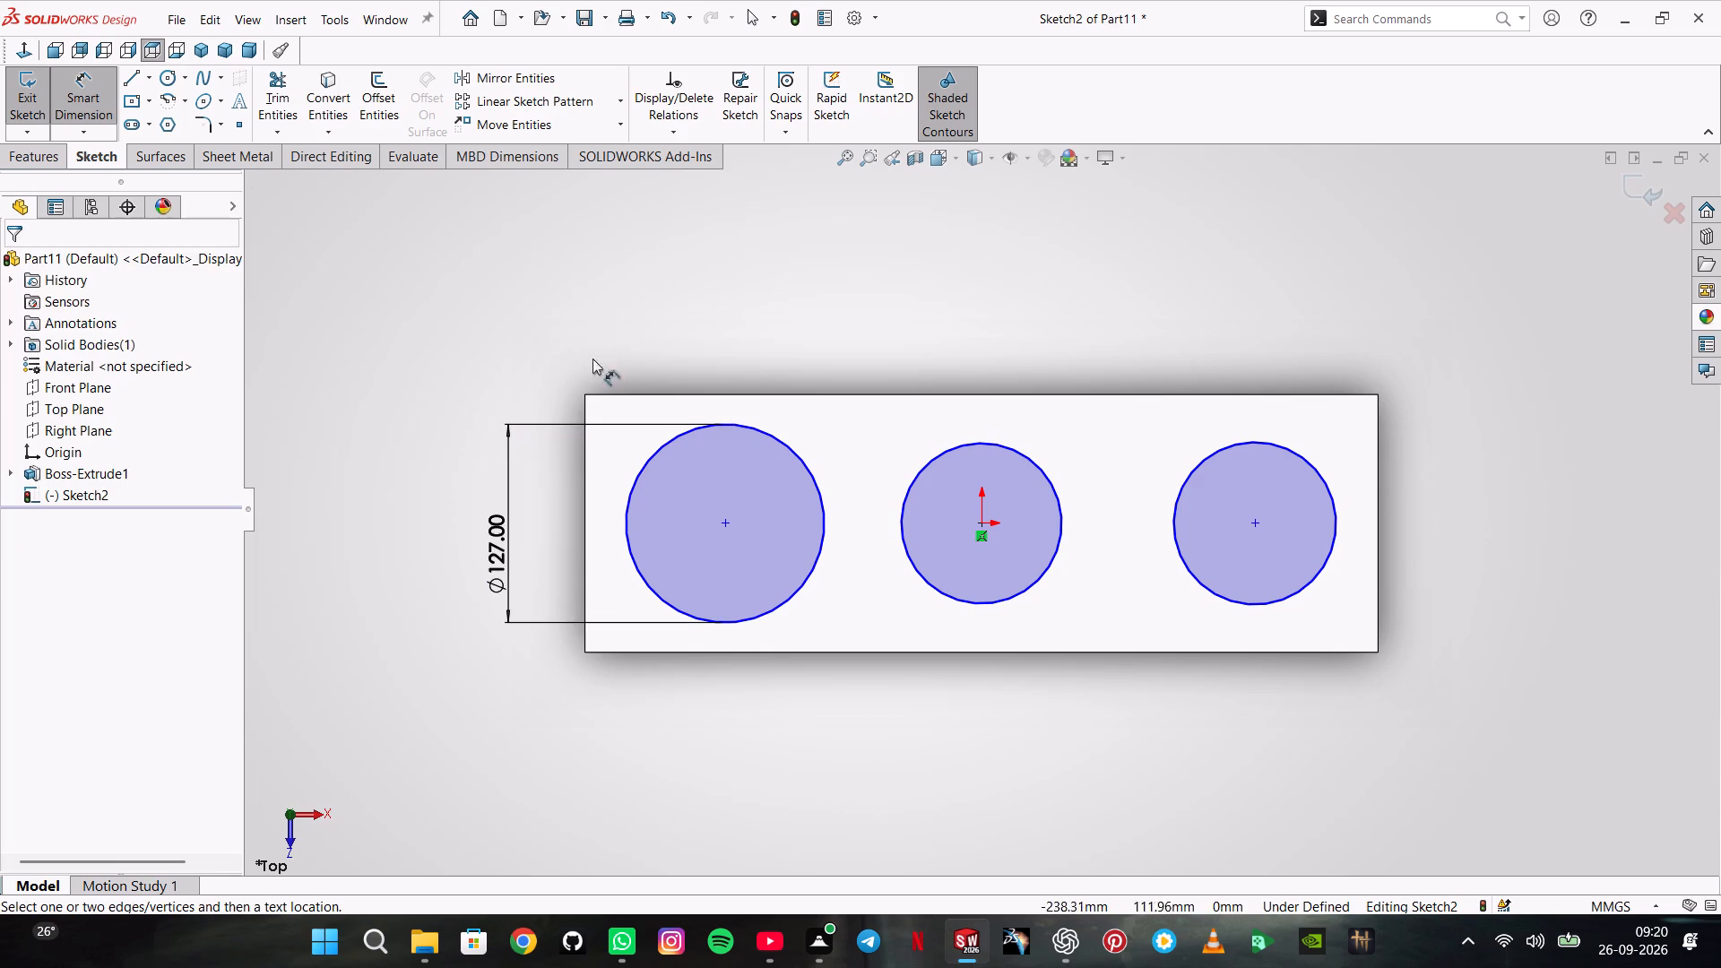
key(Escape)
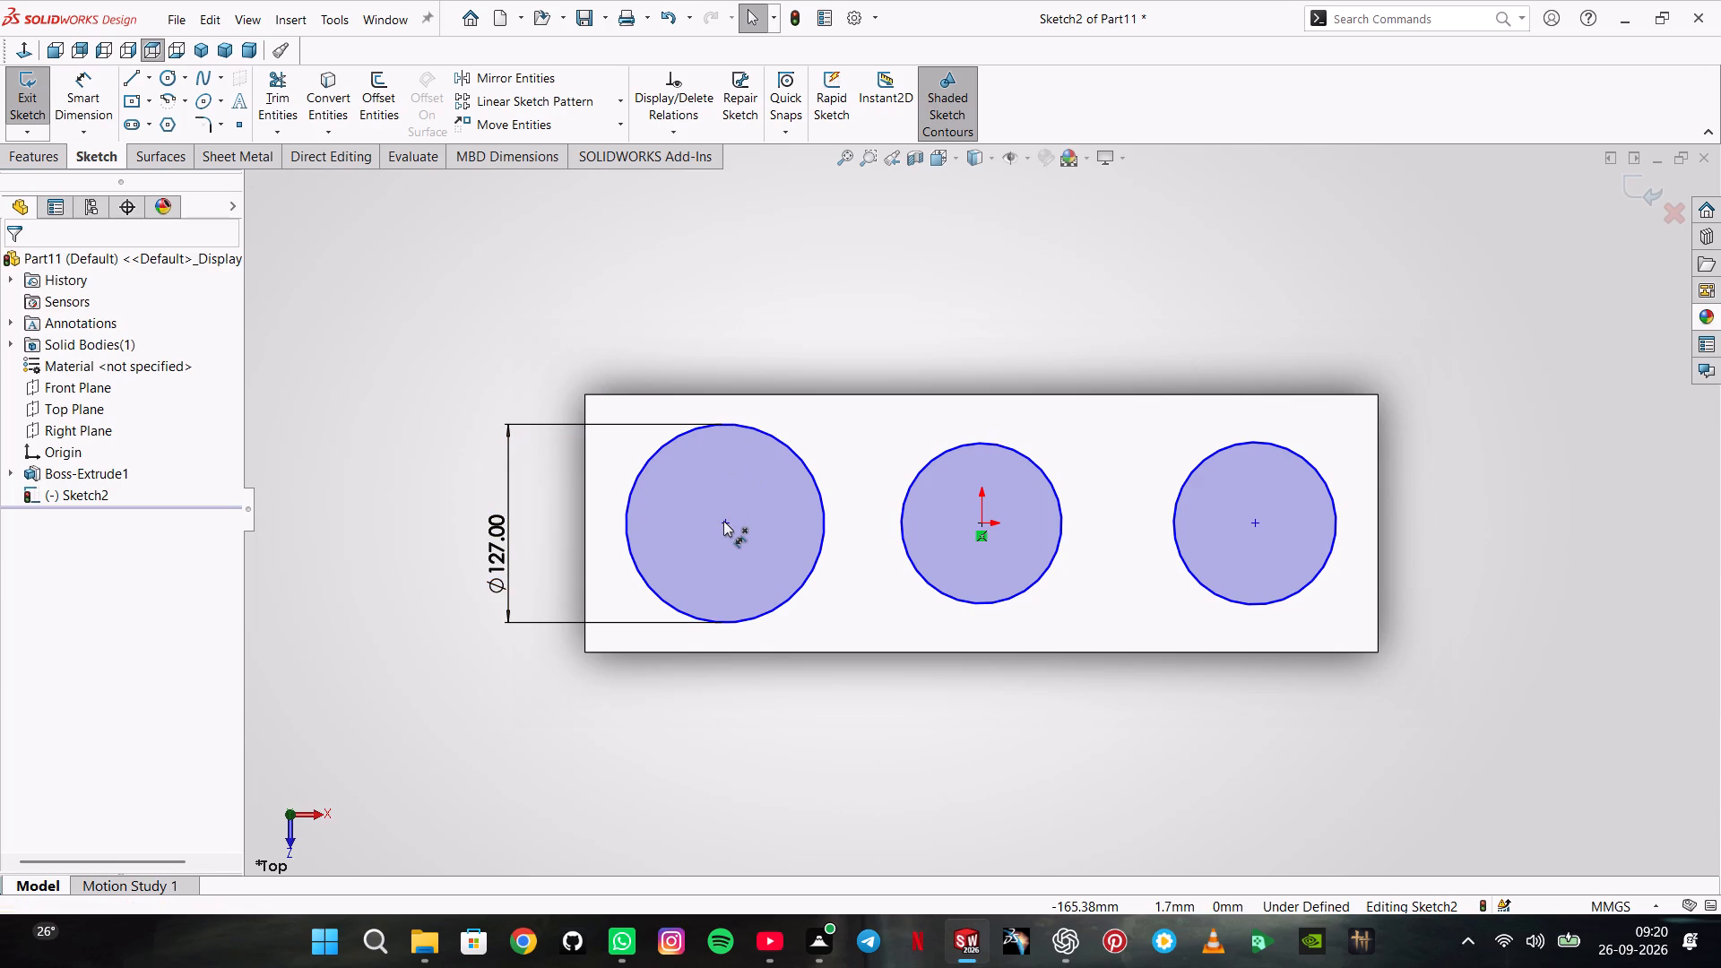
Apply a Vertical relation to the centre points of the three circles.
shift+click(723, 522)
shift+click(984, 523)
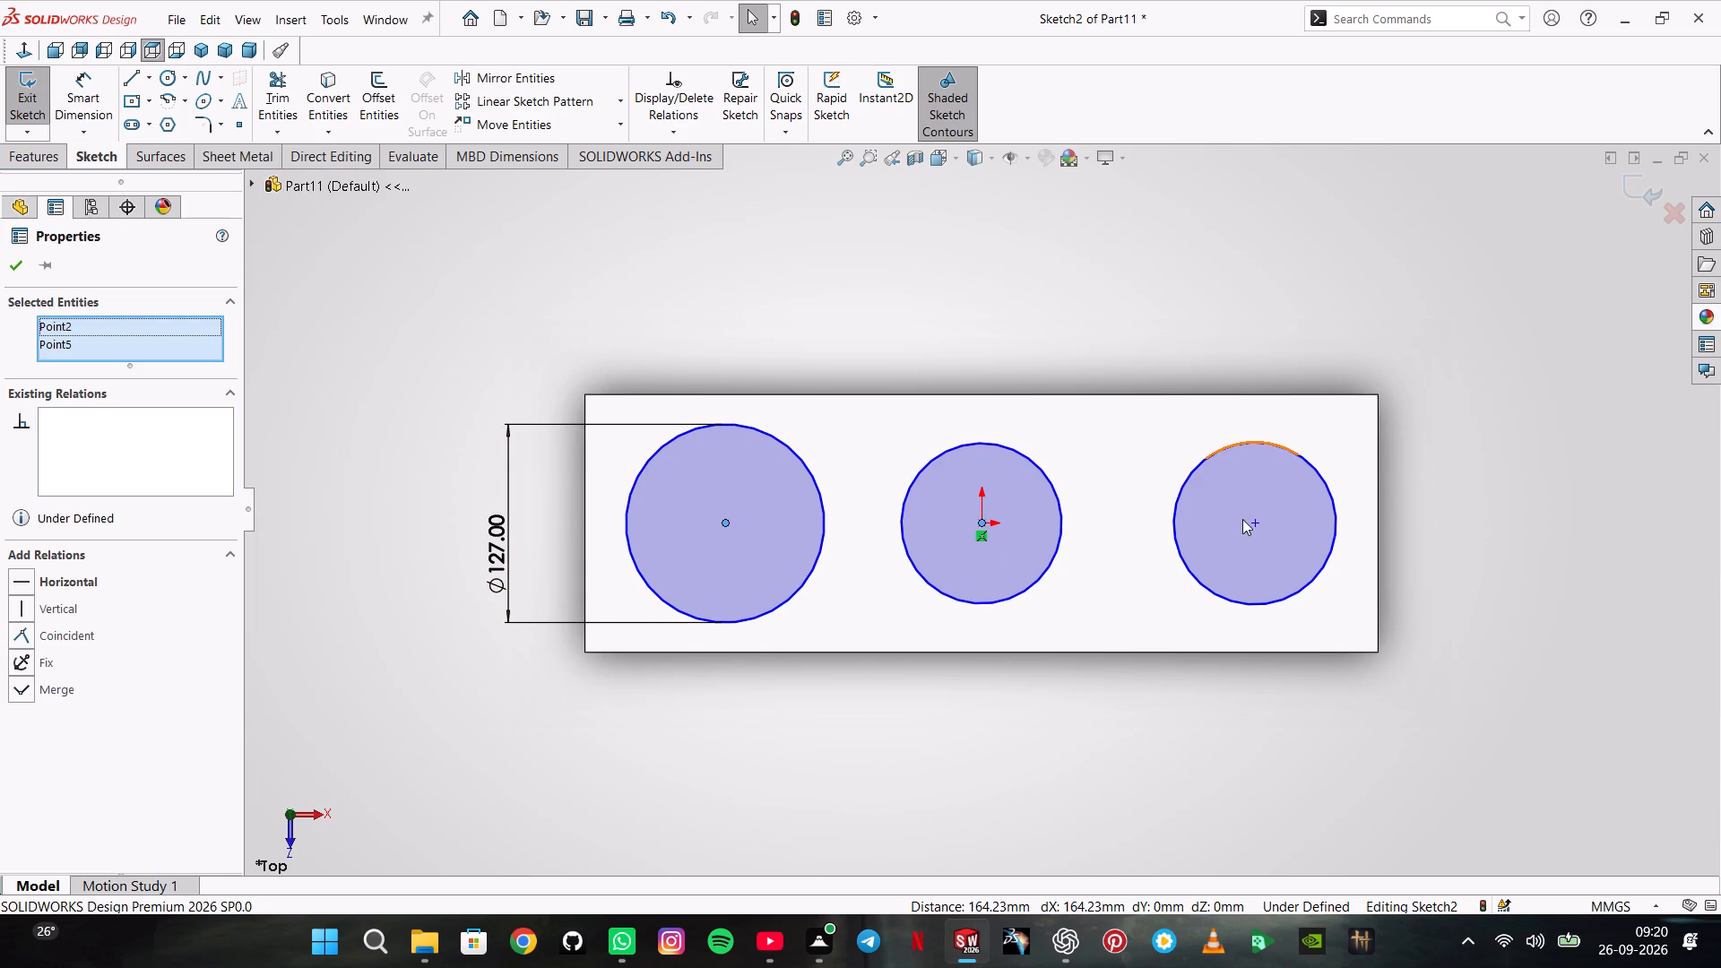
shift+click(1254, 519)
click(71, 625)
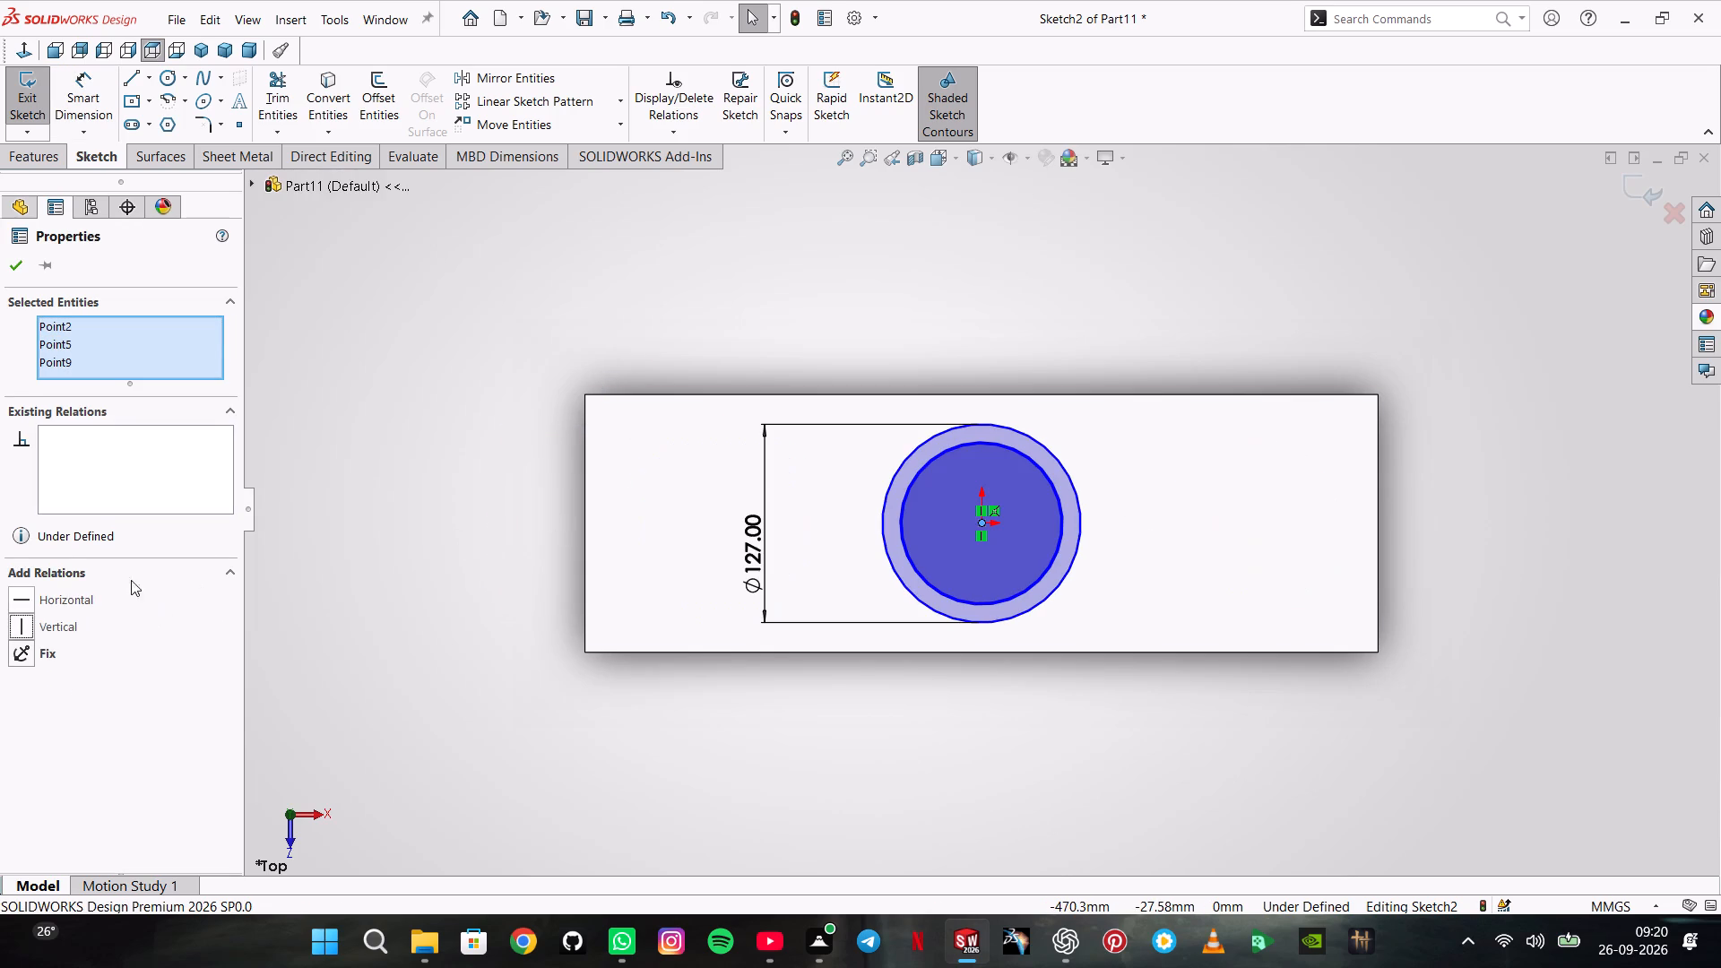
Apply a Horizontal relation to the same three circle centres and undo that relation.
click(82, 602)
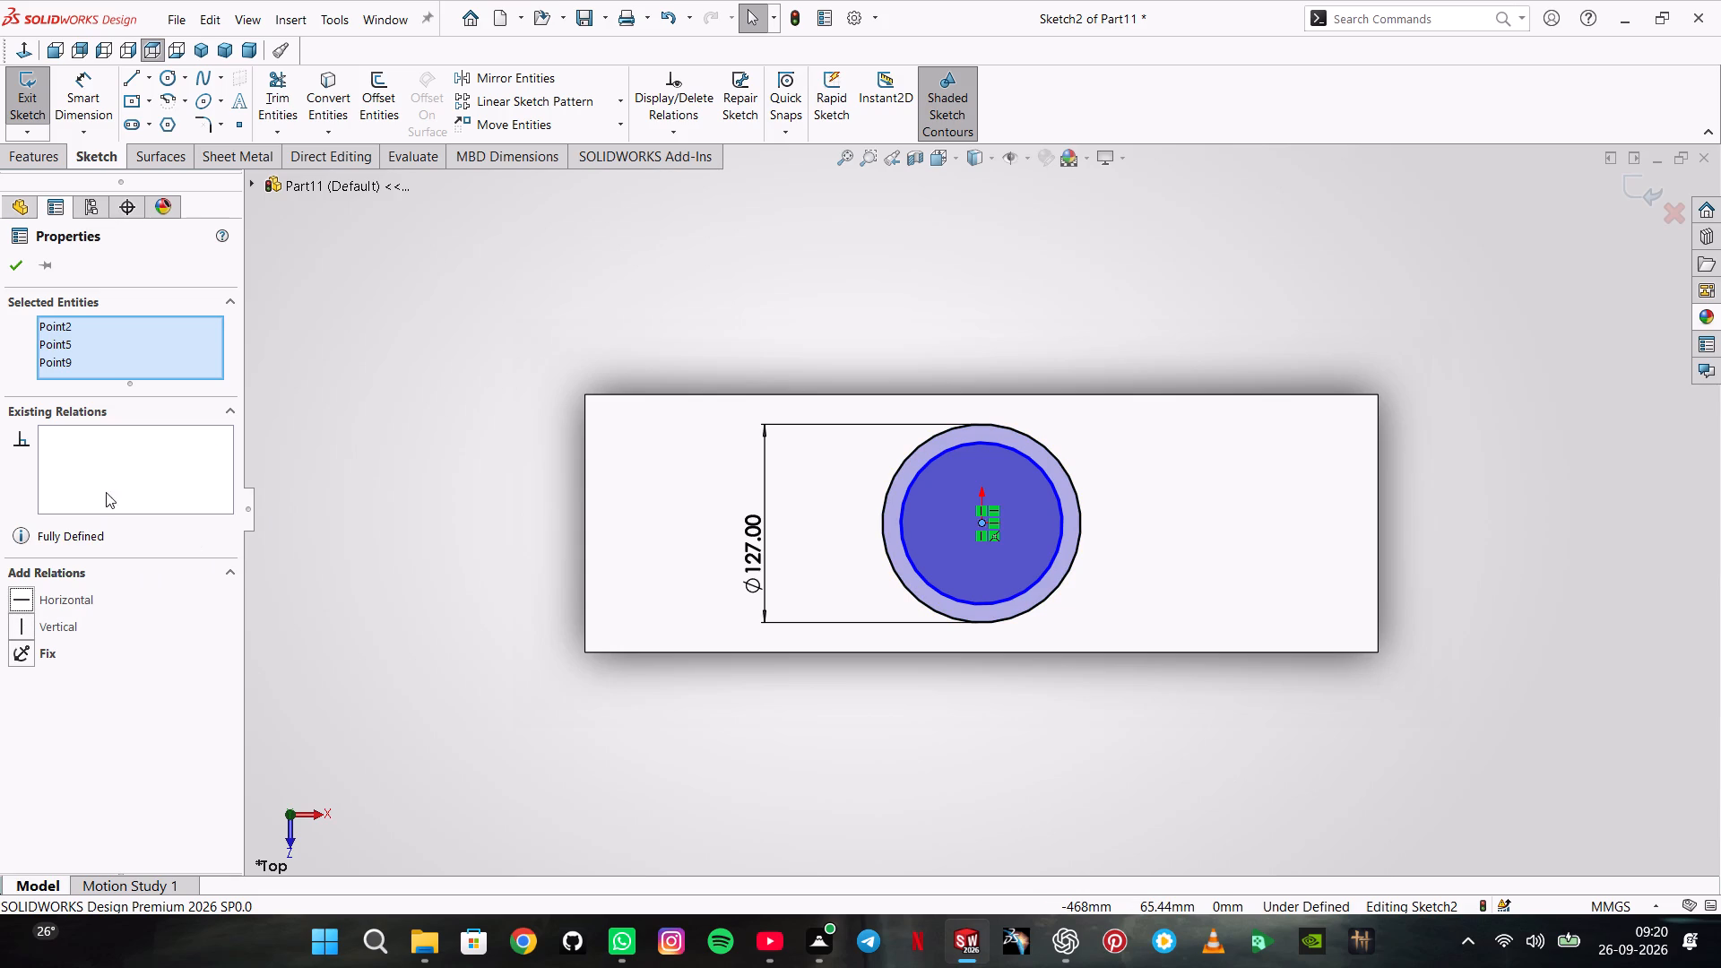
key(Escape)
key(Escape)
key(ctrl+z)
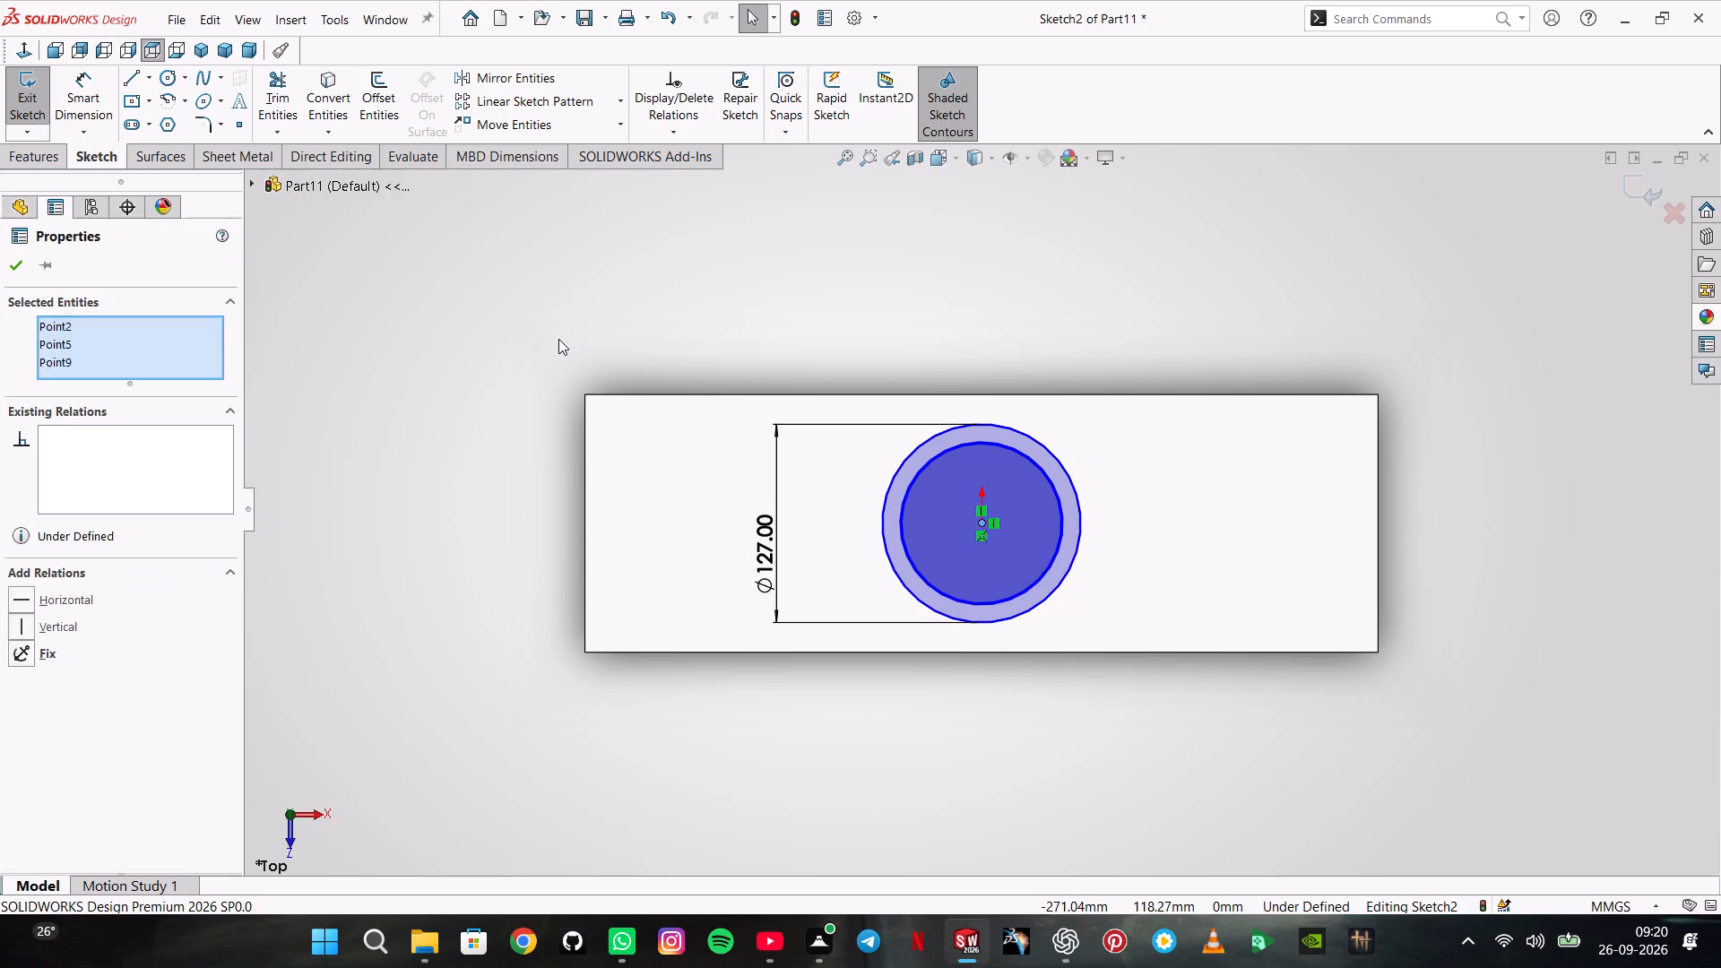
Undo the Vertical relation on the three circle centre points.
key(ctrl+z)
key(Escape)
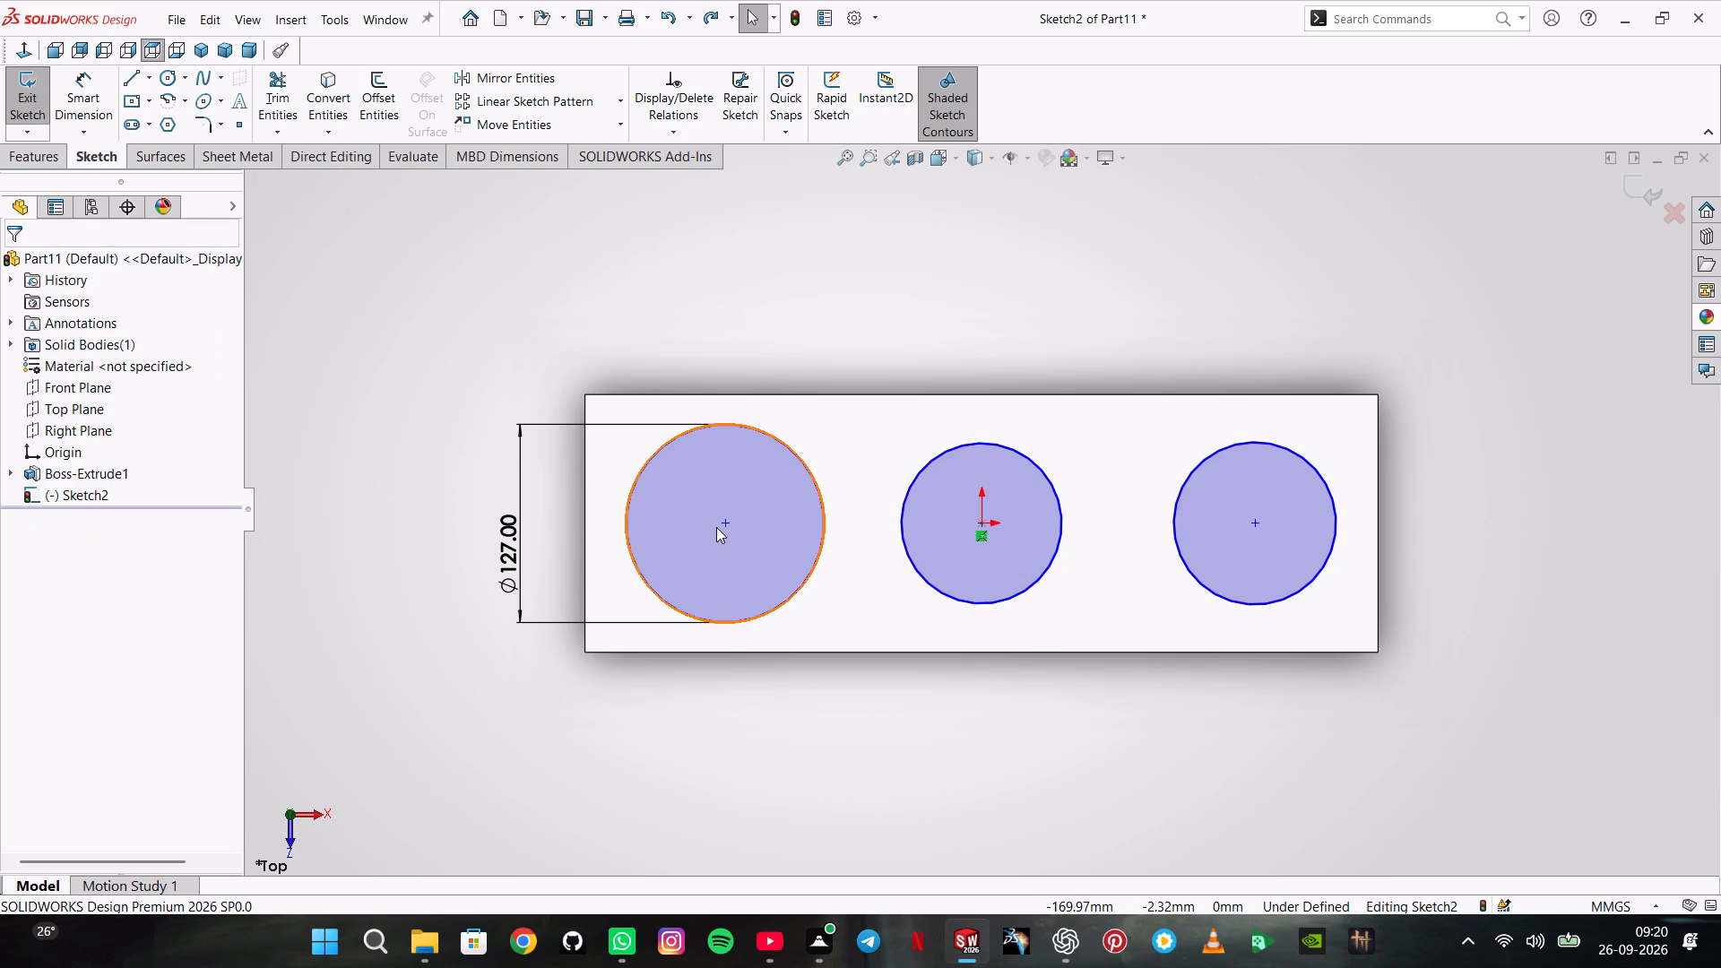
Apply a Horizontal relation to the centre points of the three circles.
ctrl+click(725, 521)
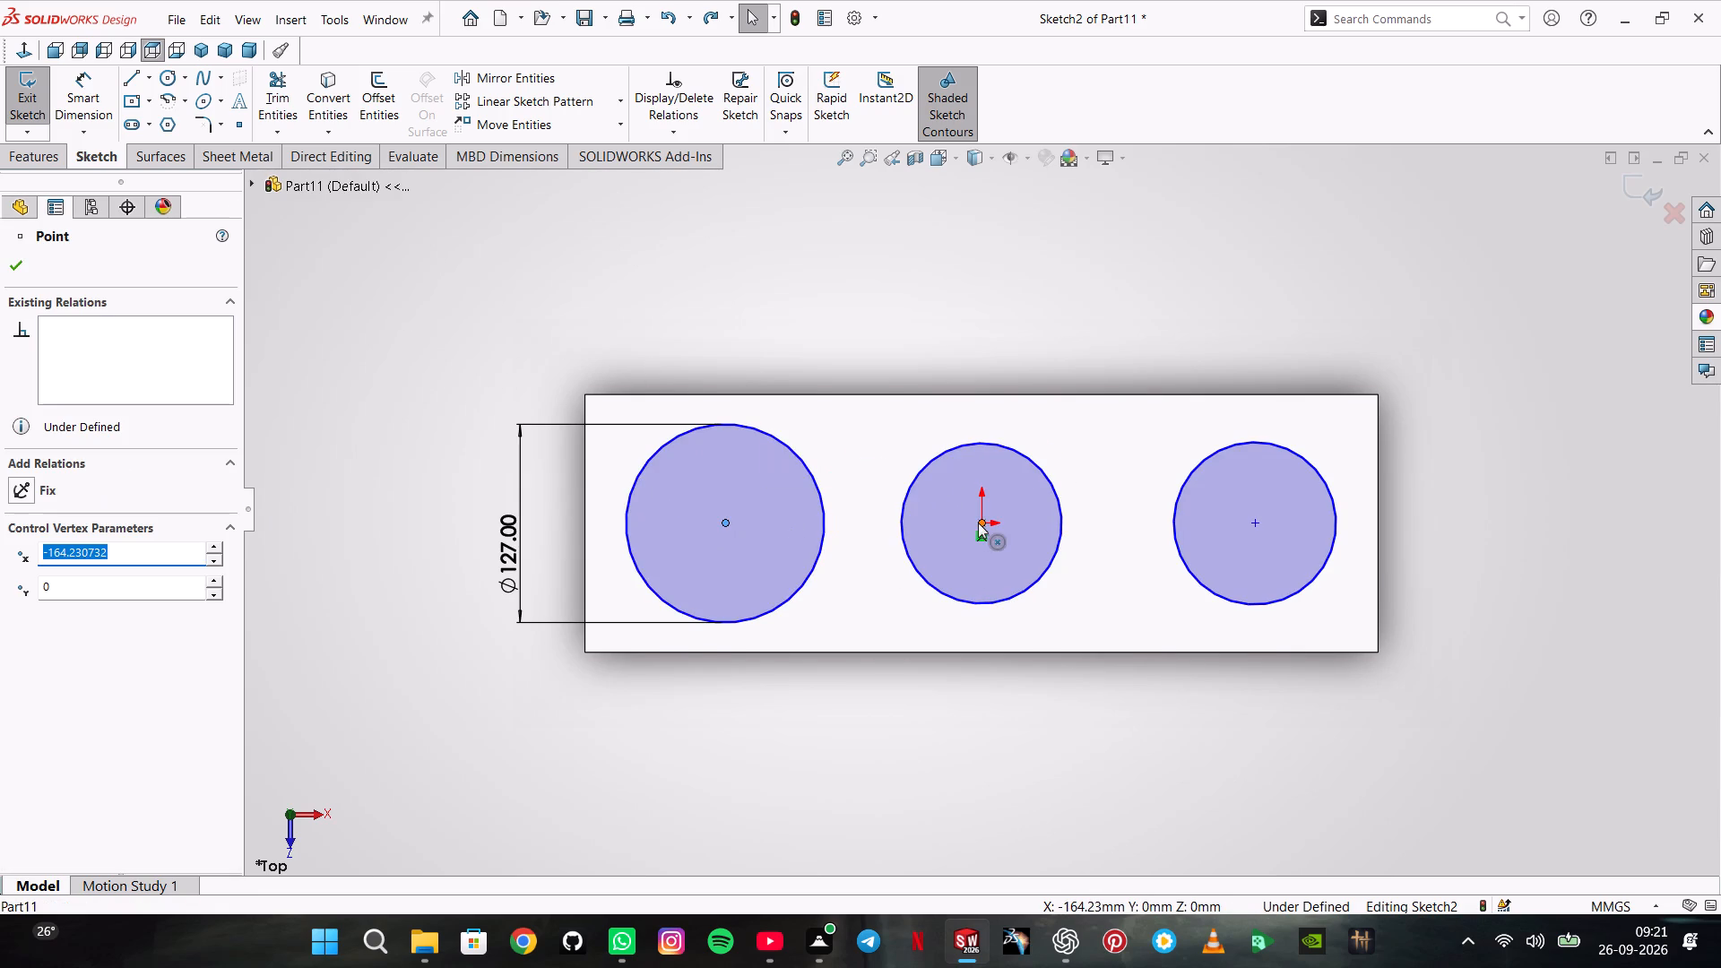
shift+click(978, 523)
shift+click(1260, 520)
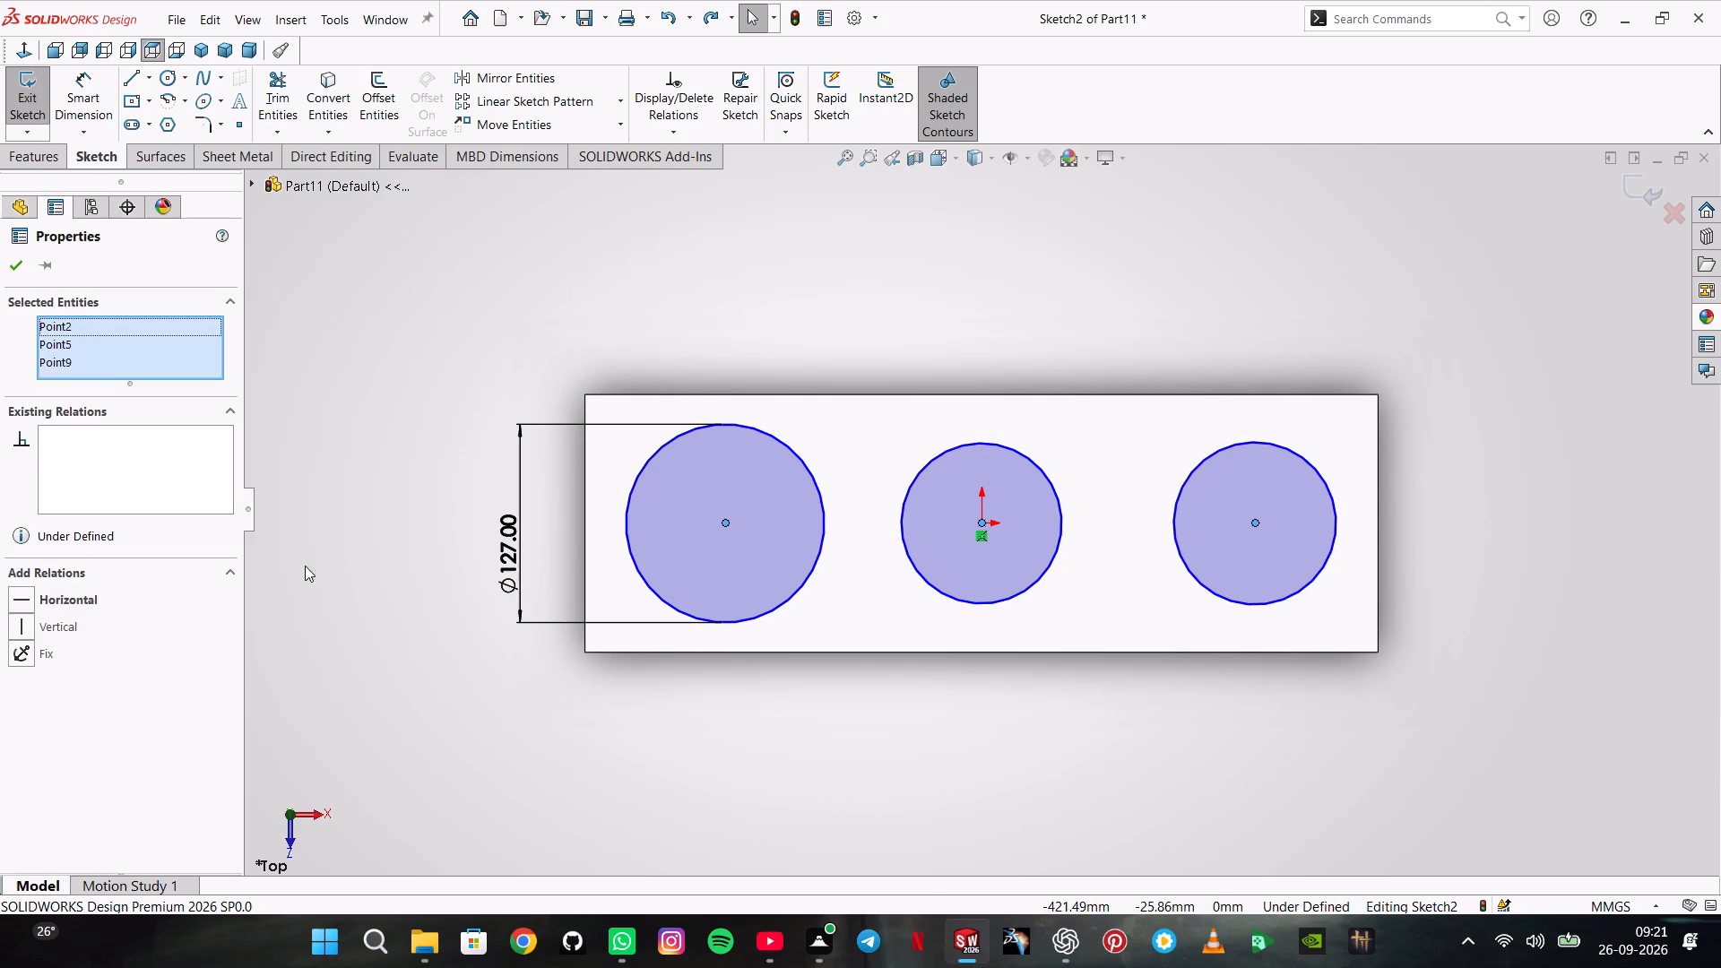
click(84, 598)
click(5, 254)
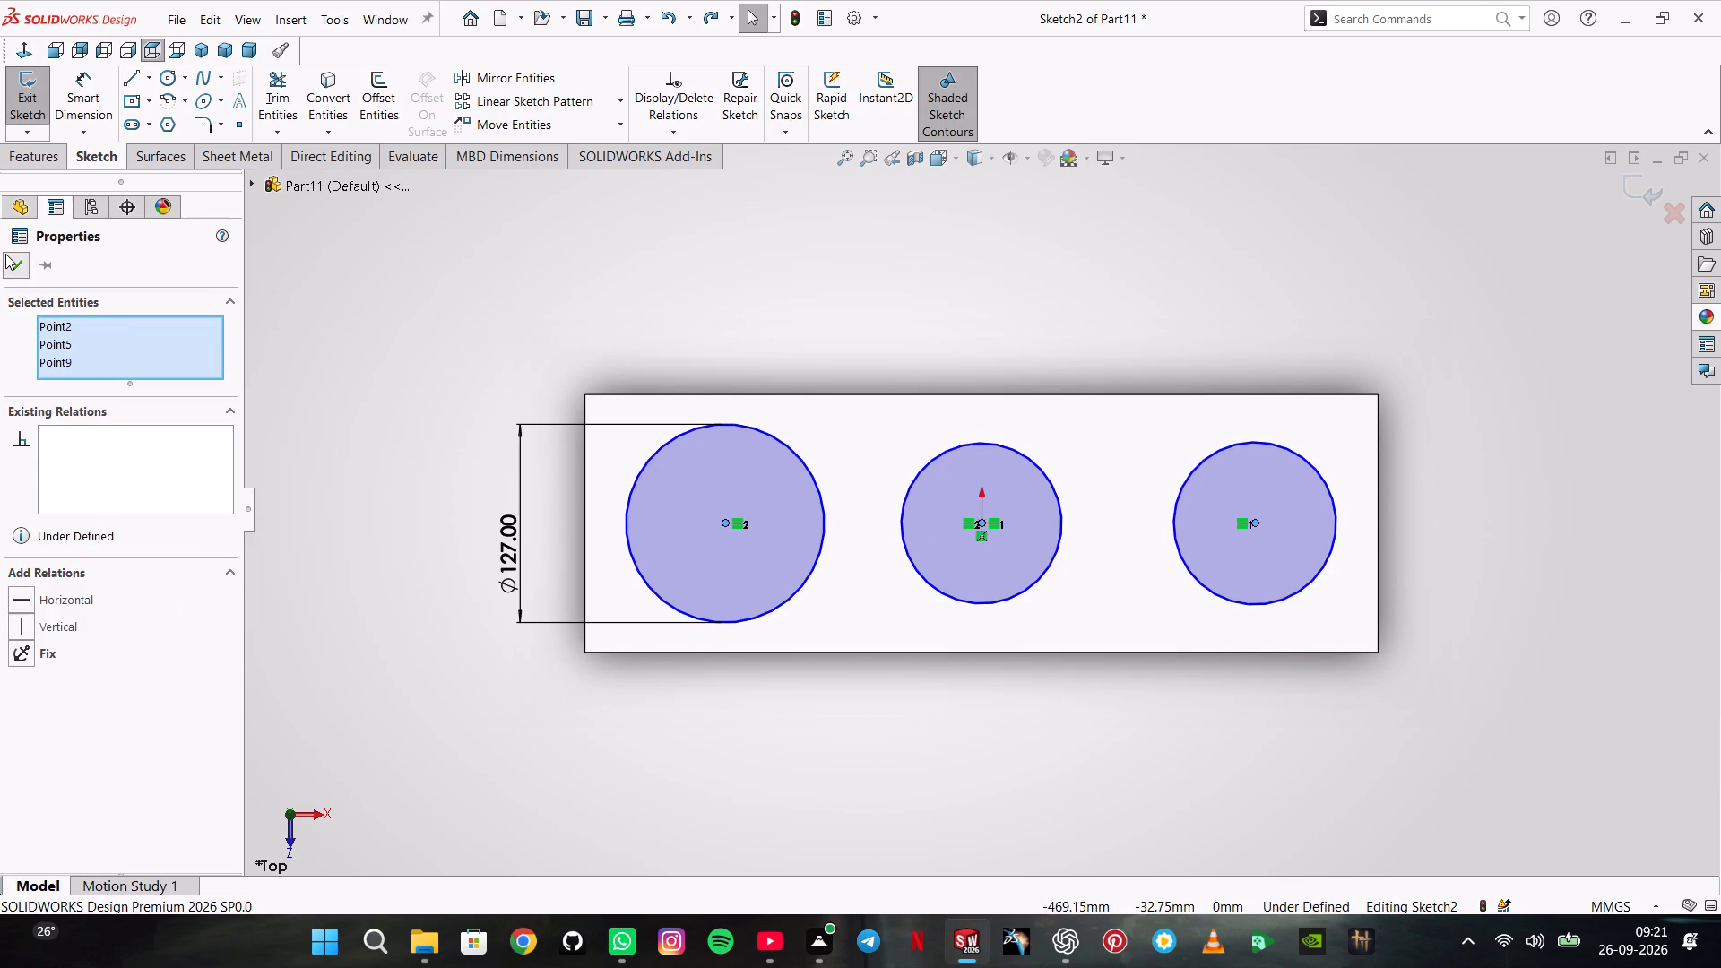
click(386, 202)
Apply an Equal relation to the three circles.
shift+click(746, 480)
shift+click(959, 488)
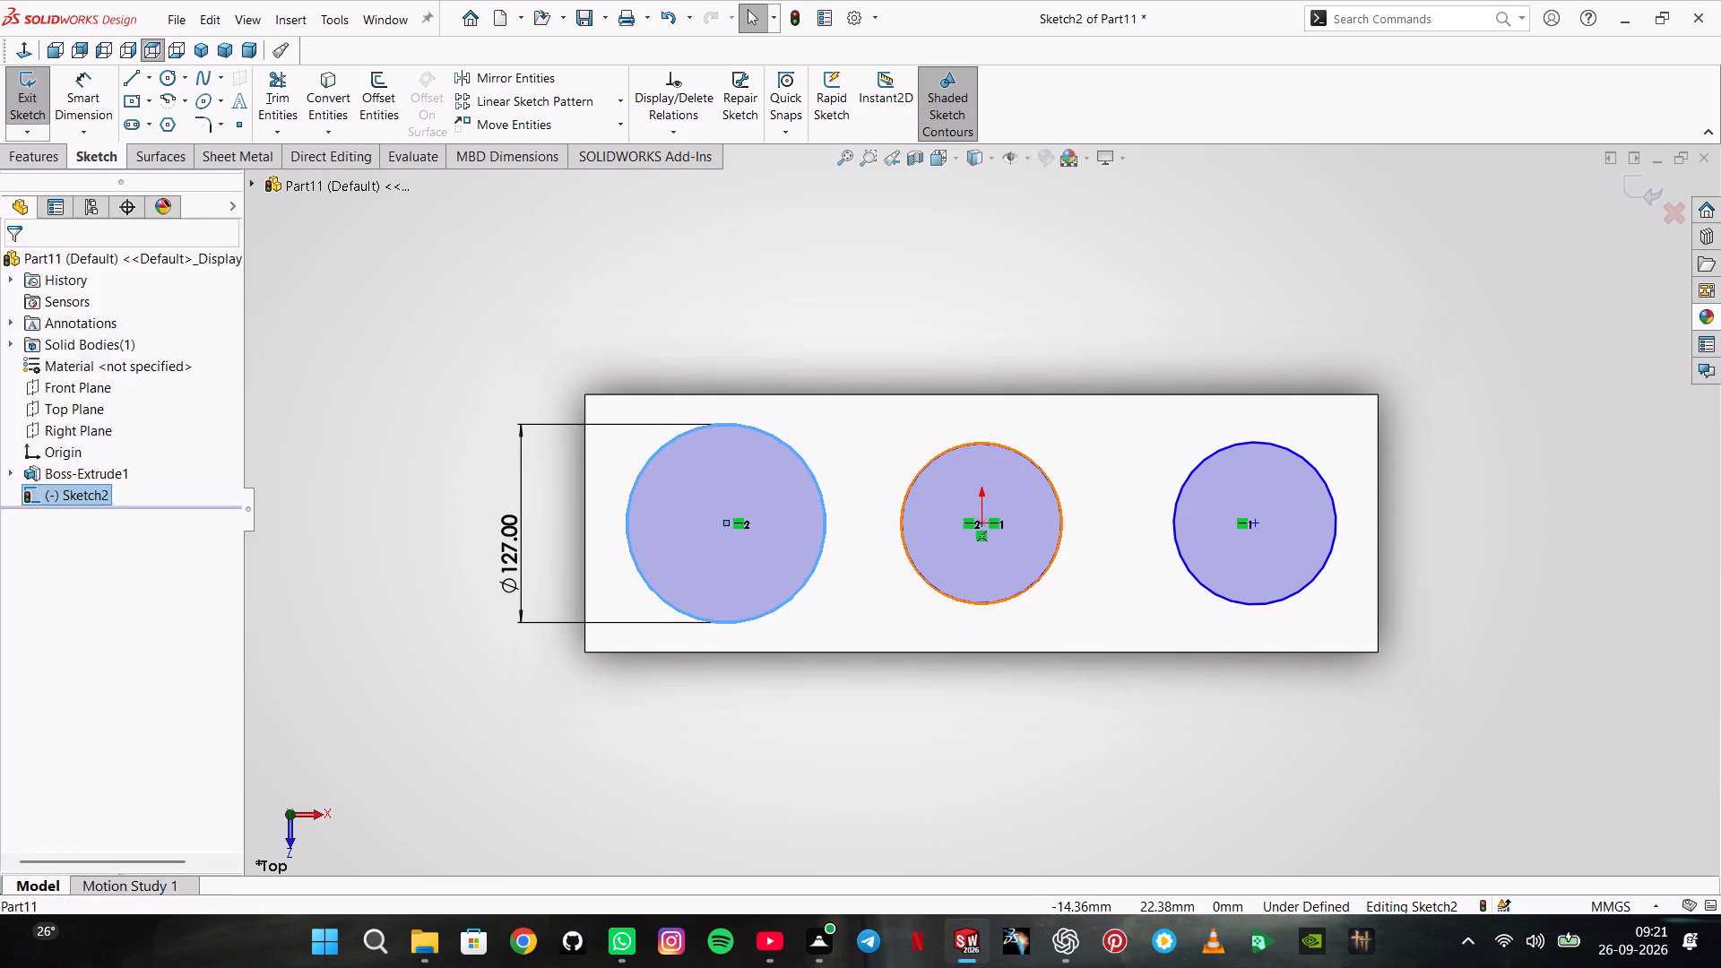
shift+click(1240, 478)
click(69, 665)
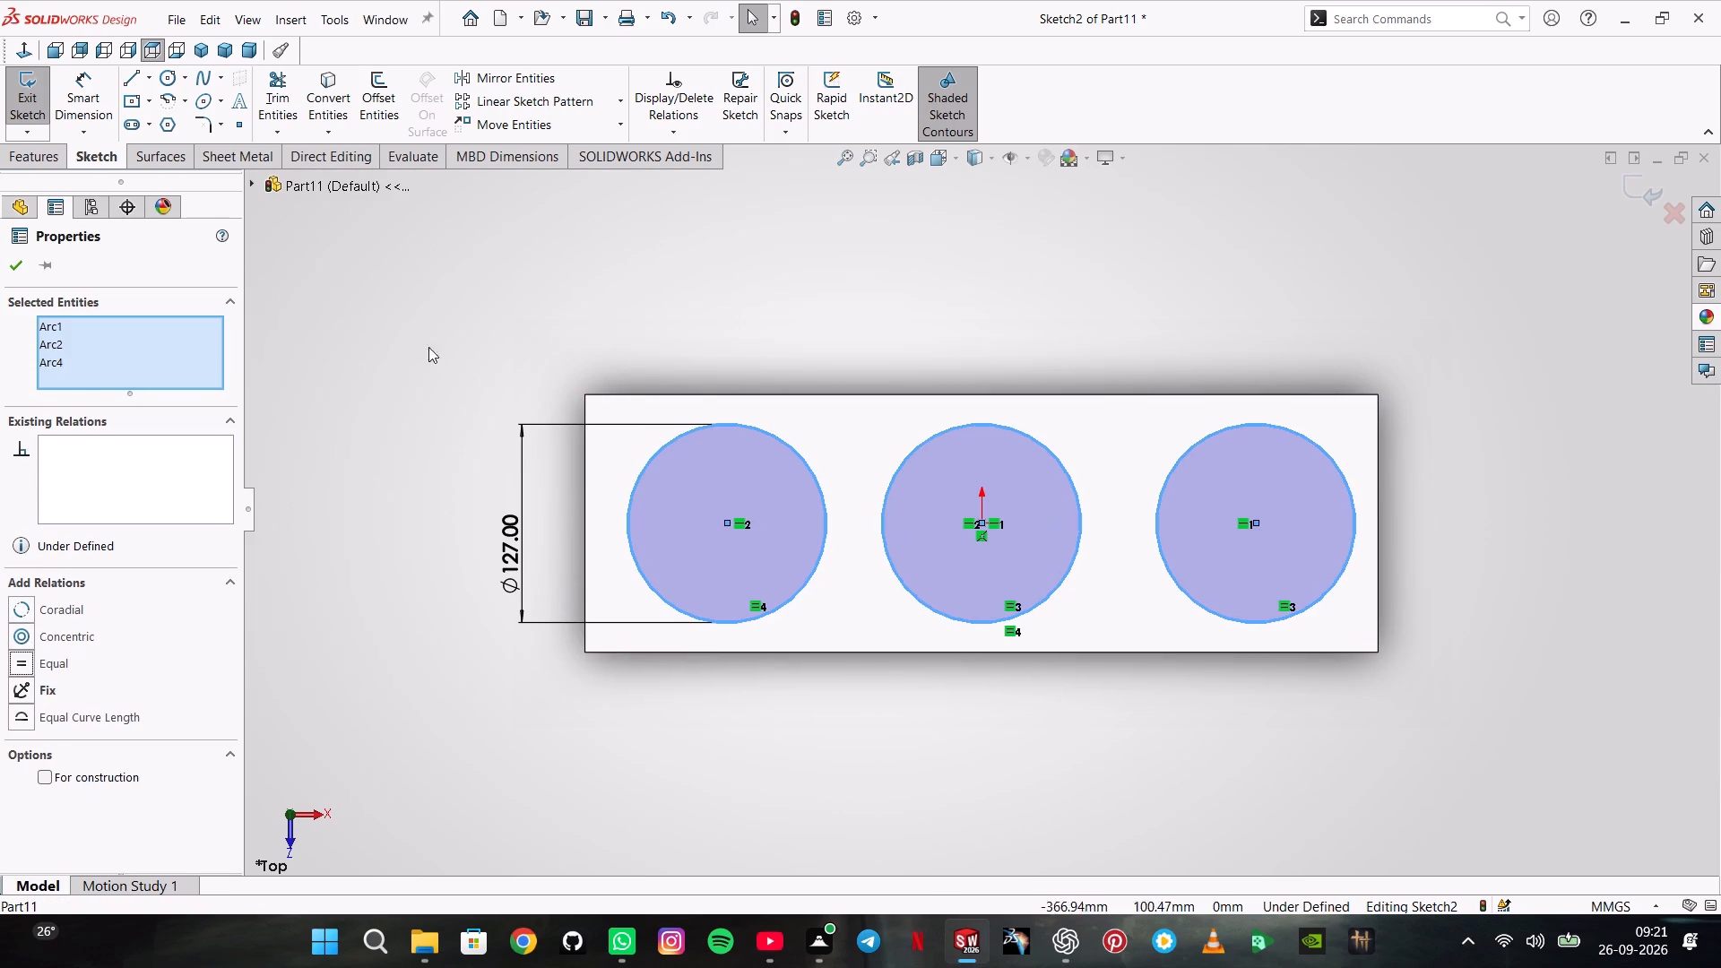
click(450, 320)
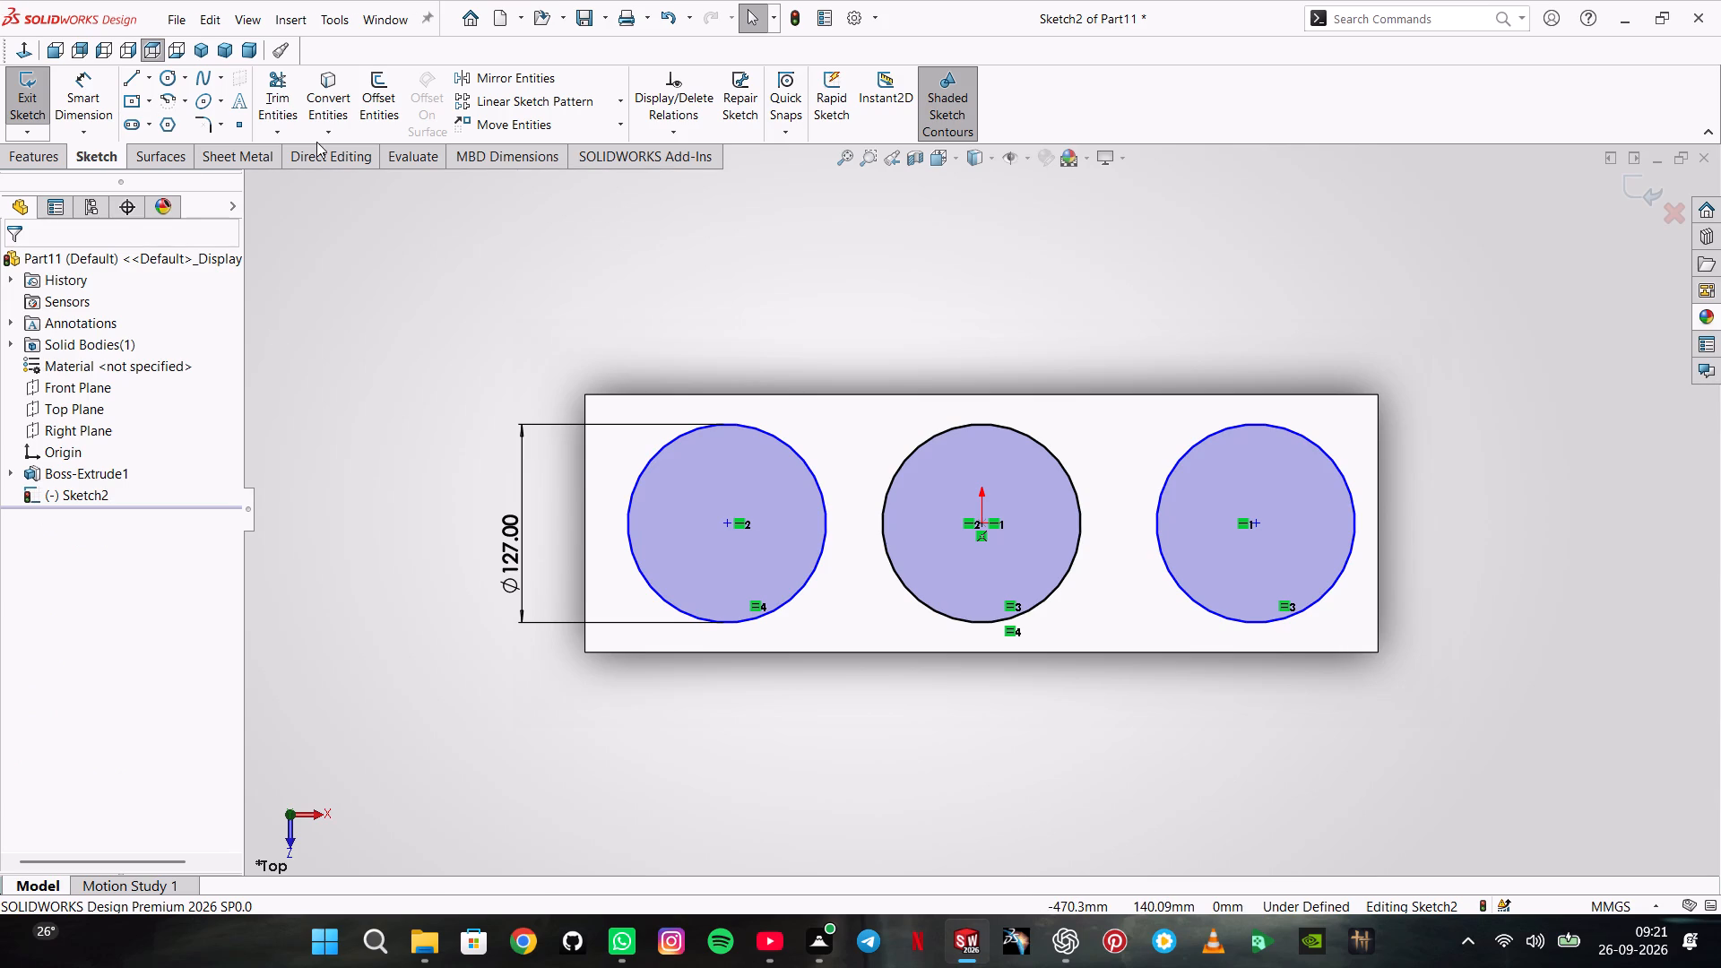
click(472, 308)
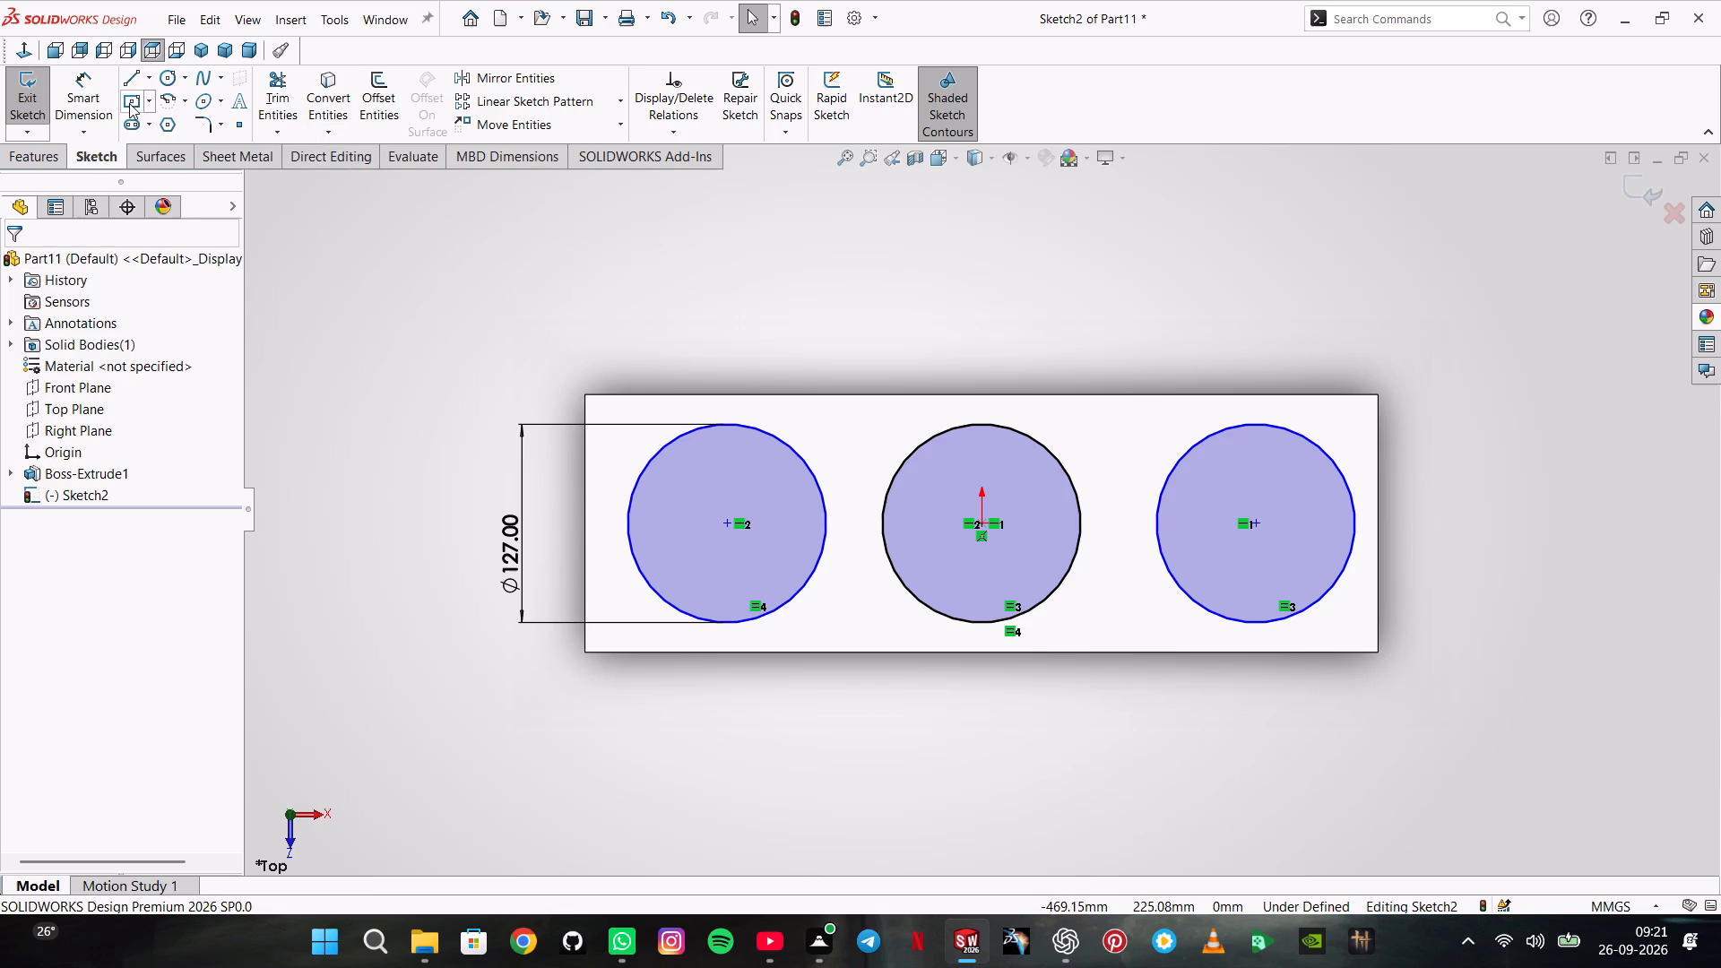
Dimension the distance between the left and middle circle centres as 146.05 mm.
click(101, 99)
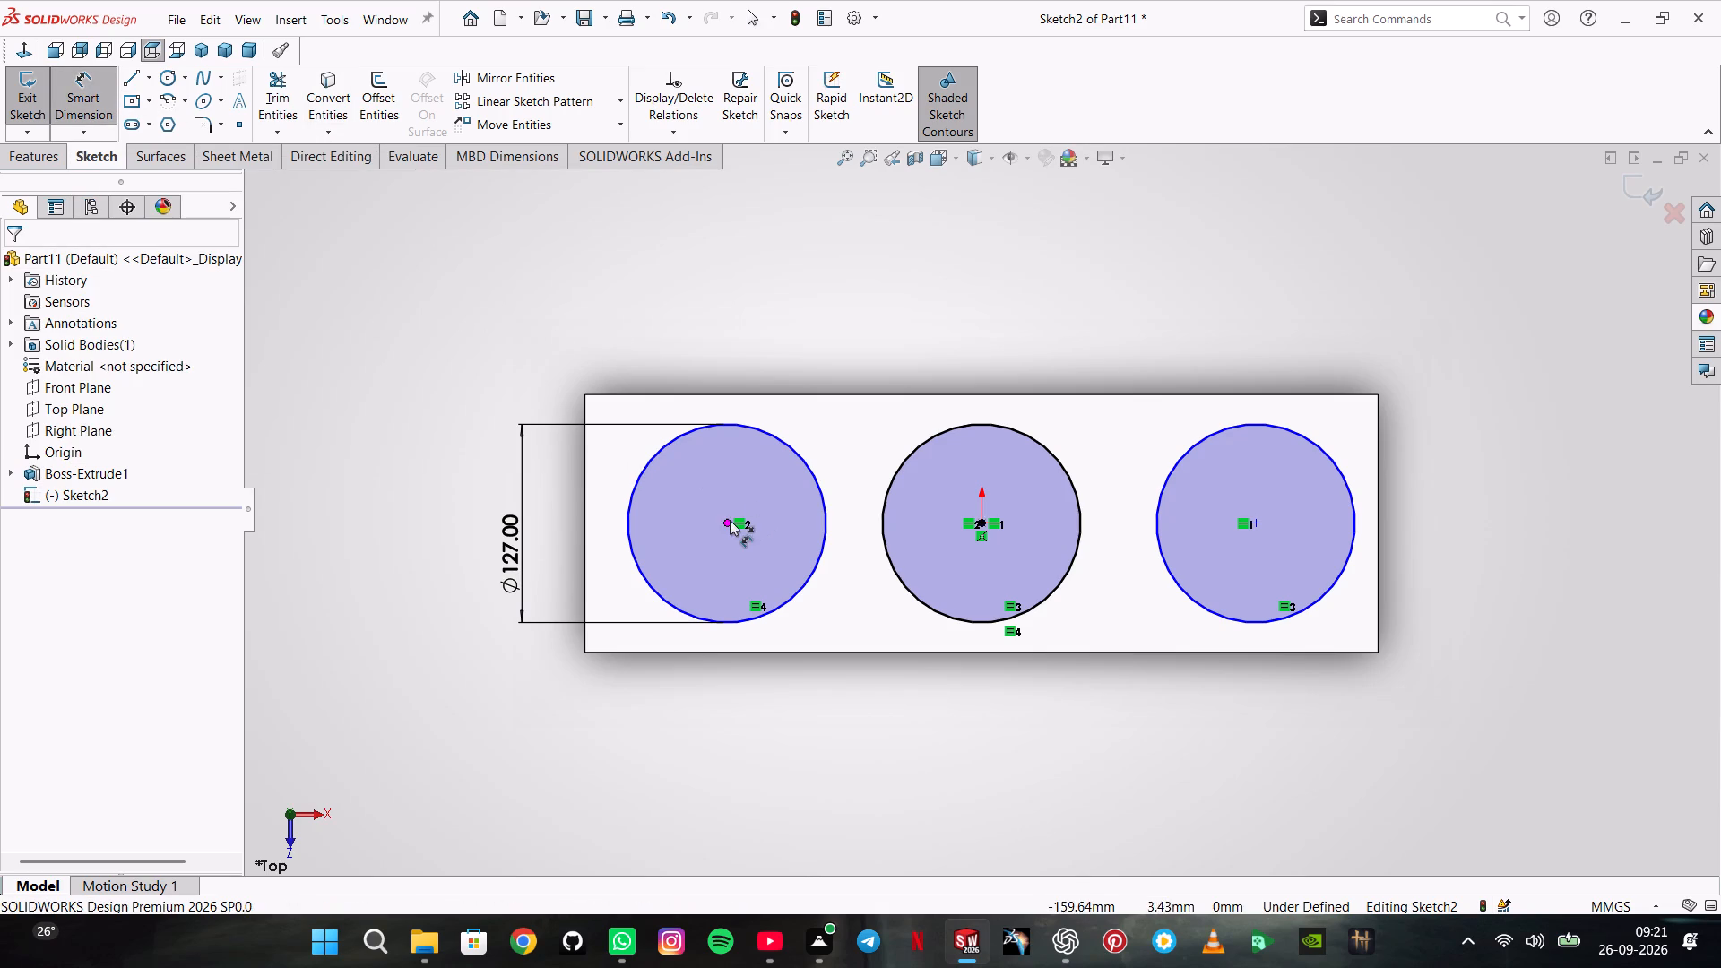
click(724, 523)
click(983, 524)
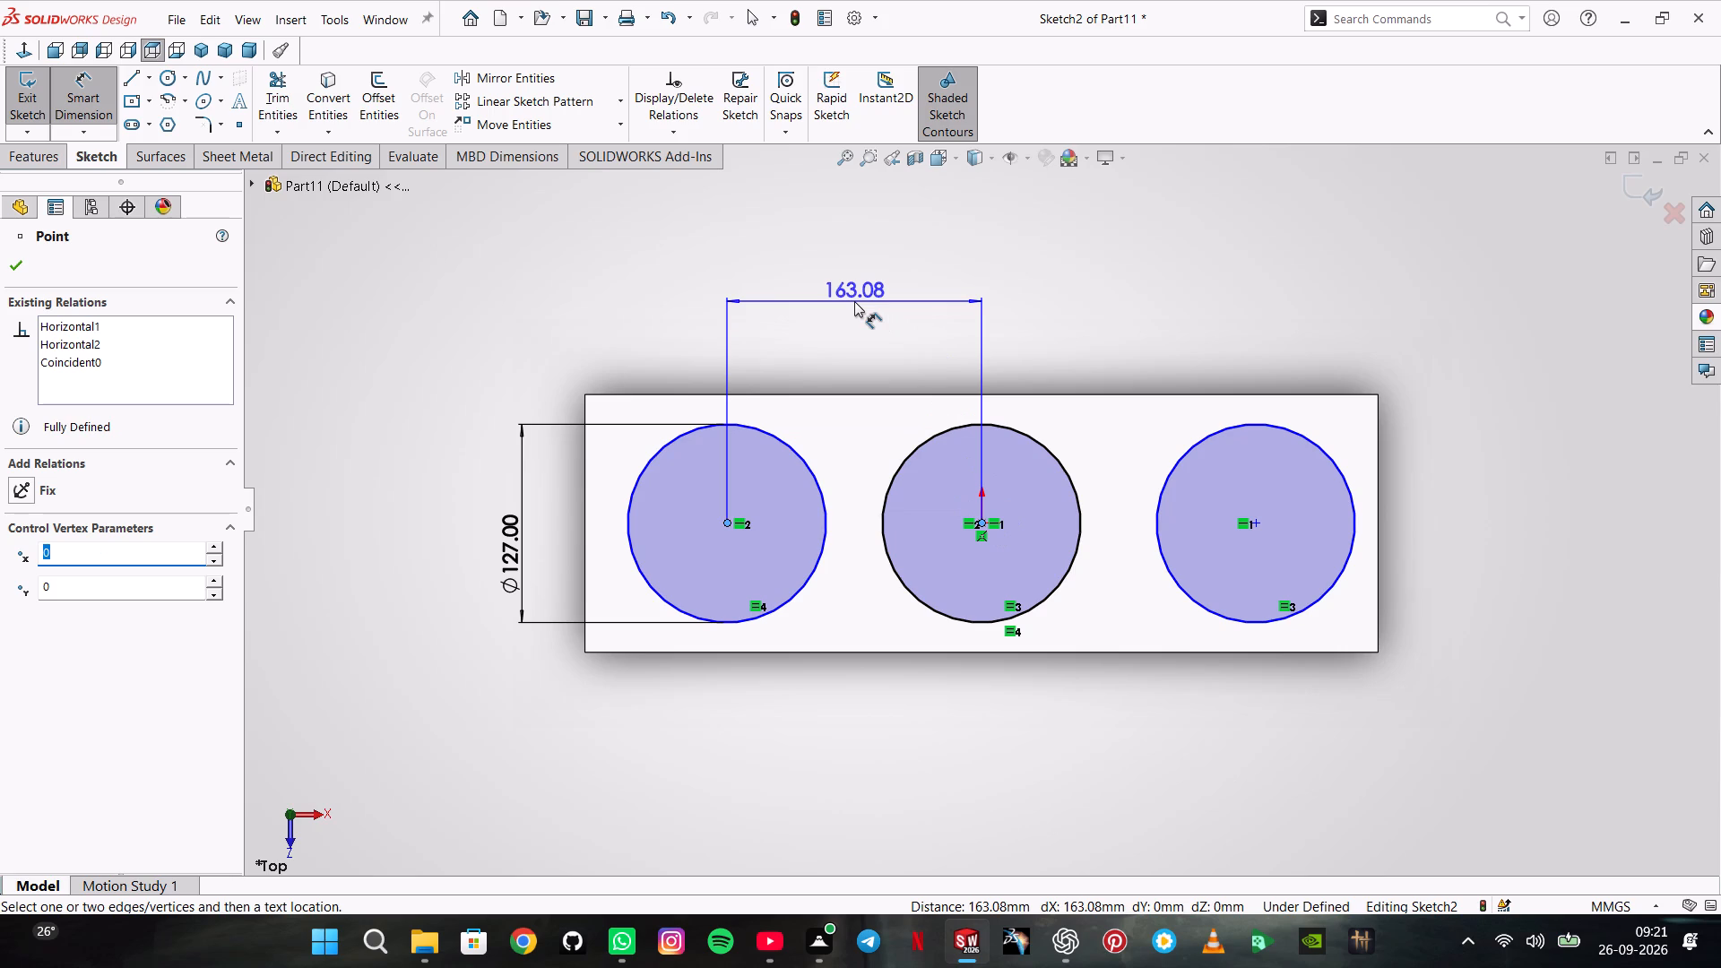
click(854, 301)
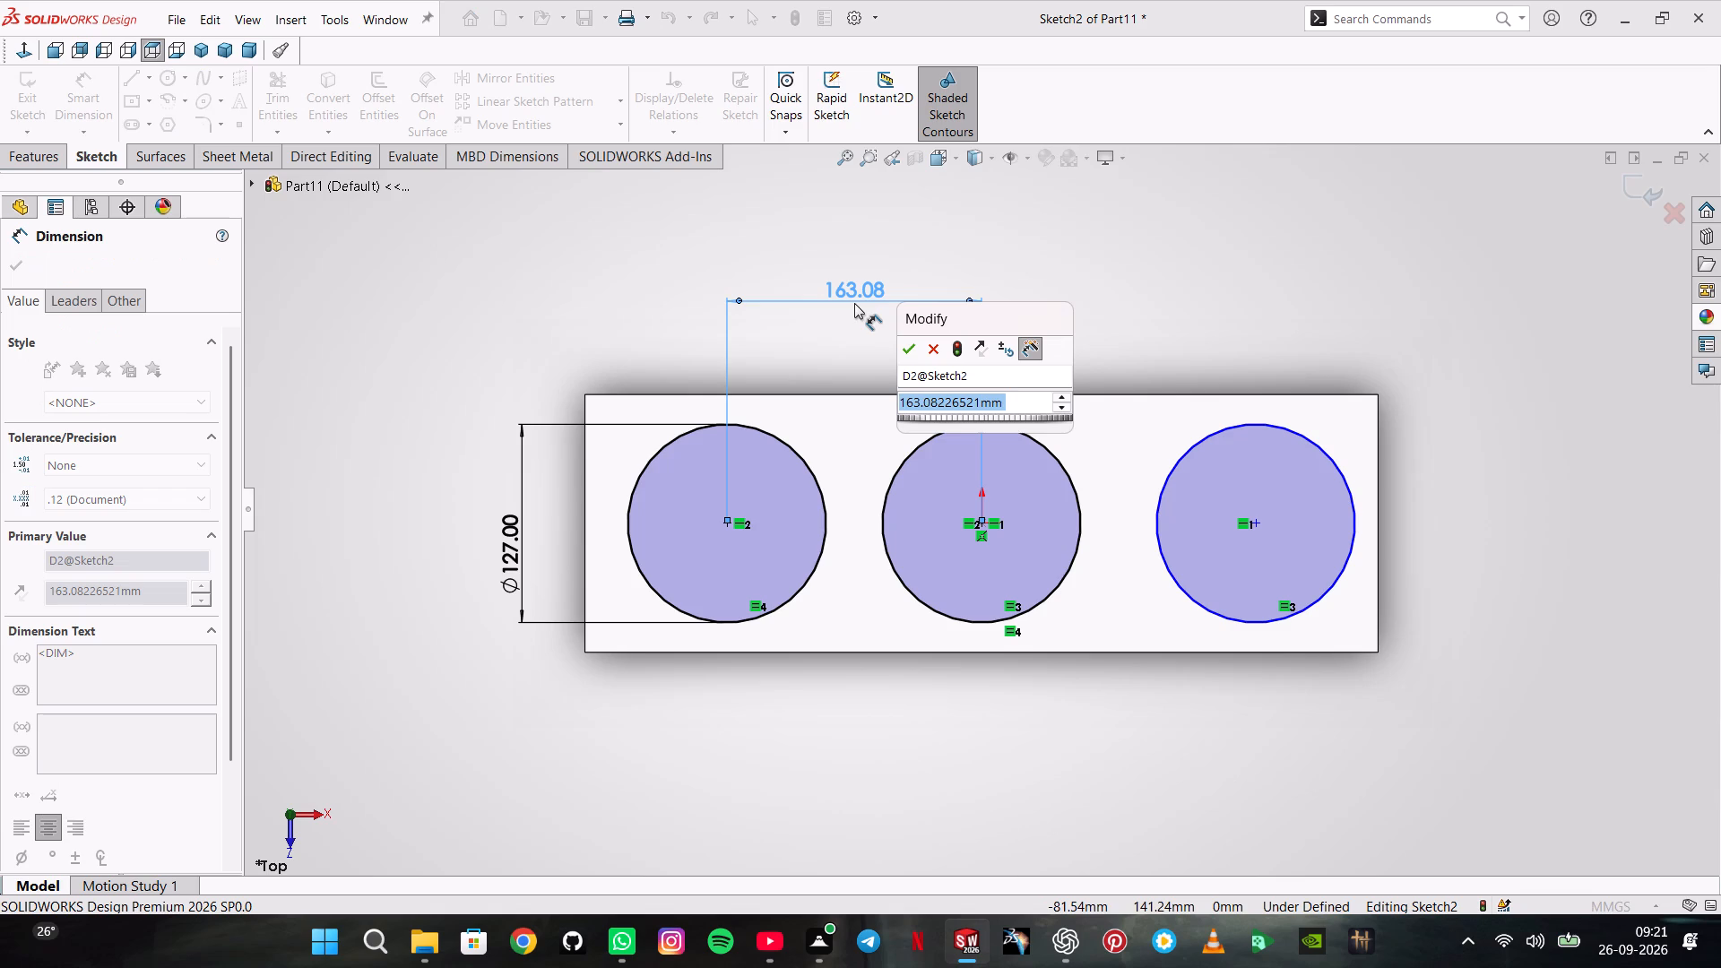
key(Return)
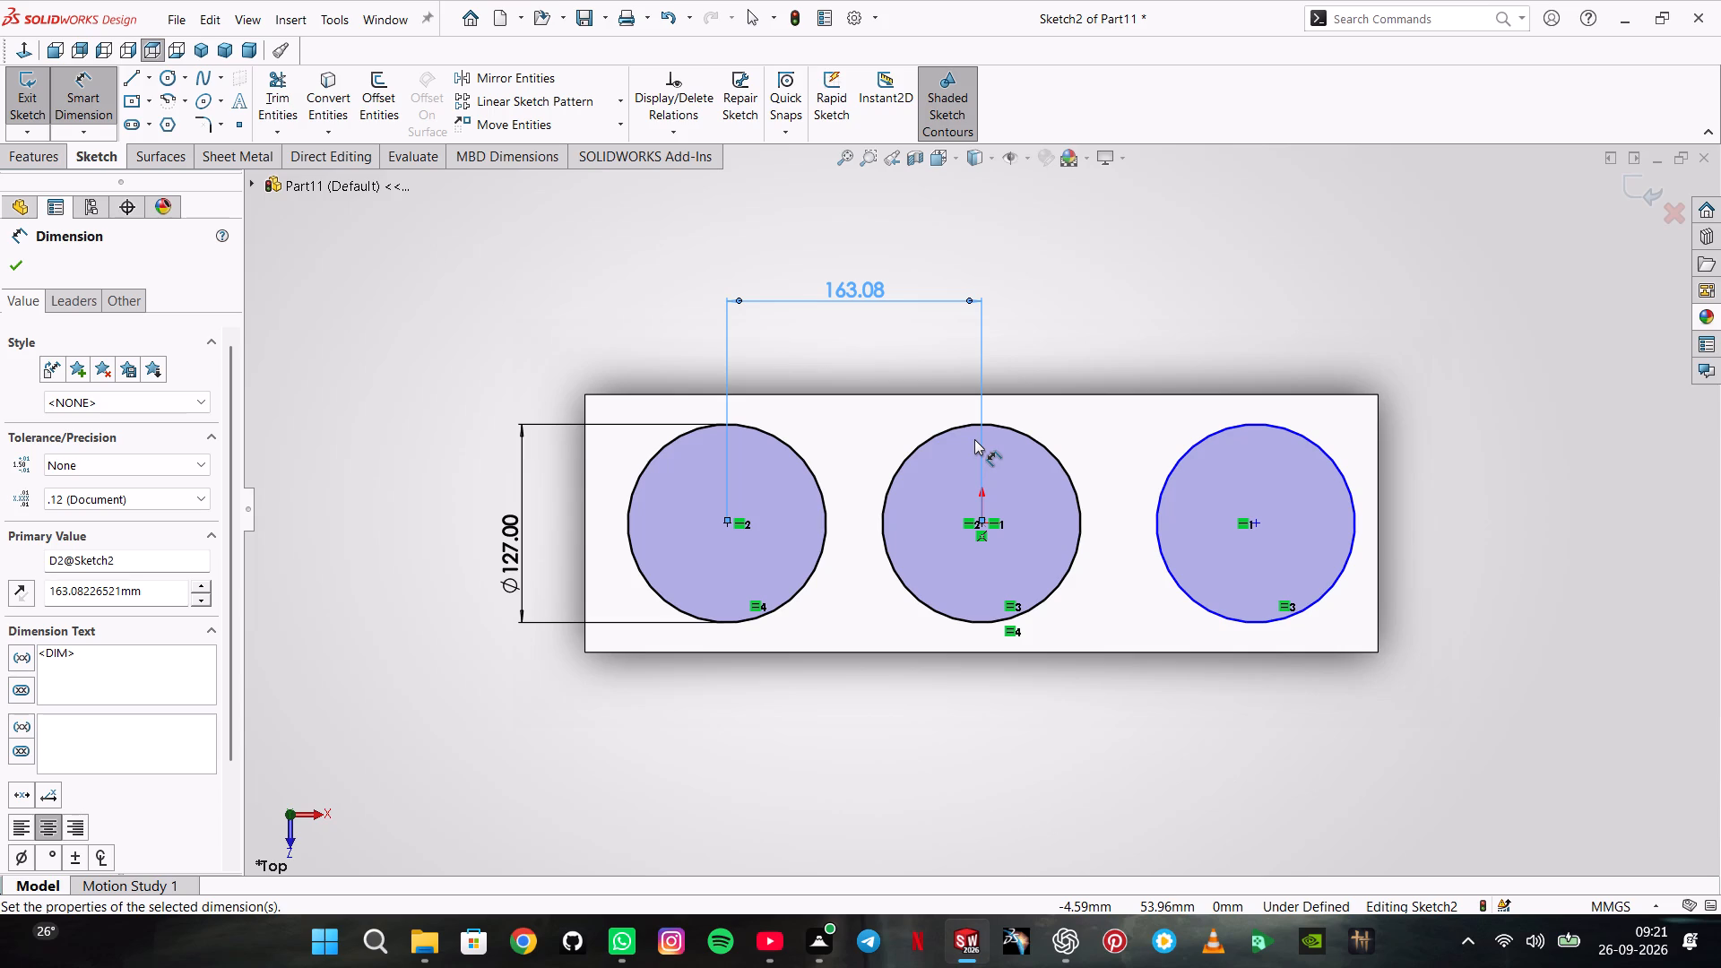
text(146.05)
key(Return)
double_click(869, 290)
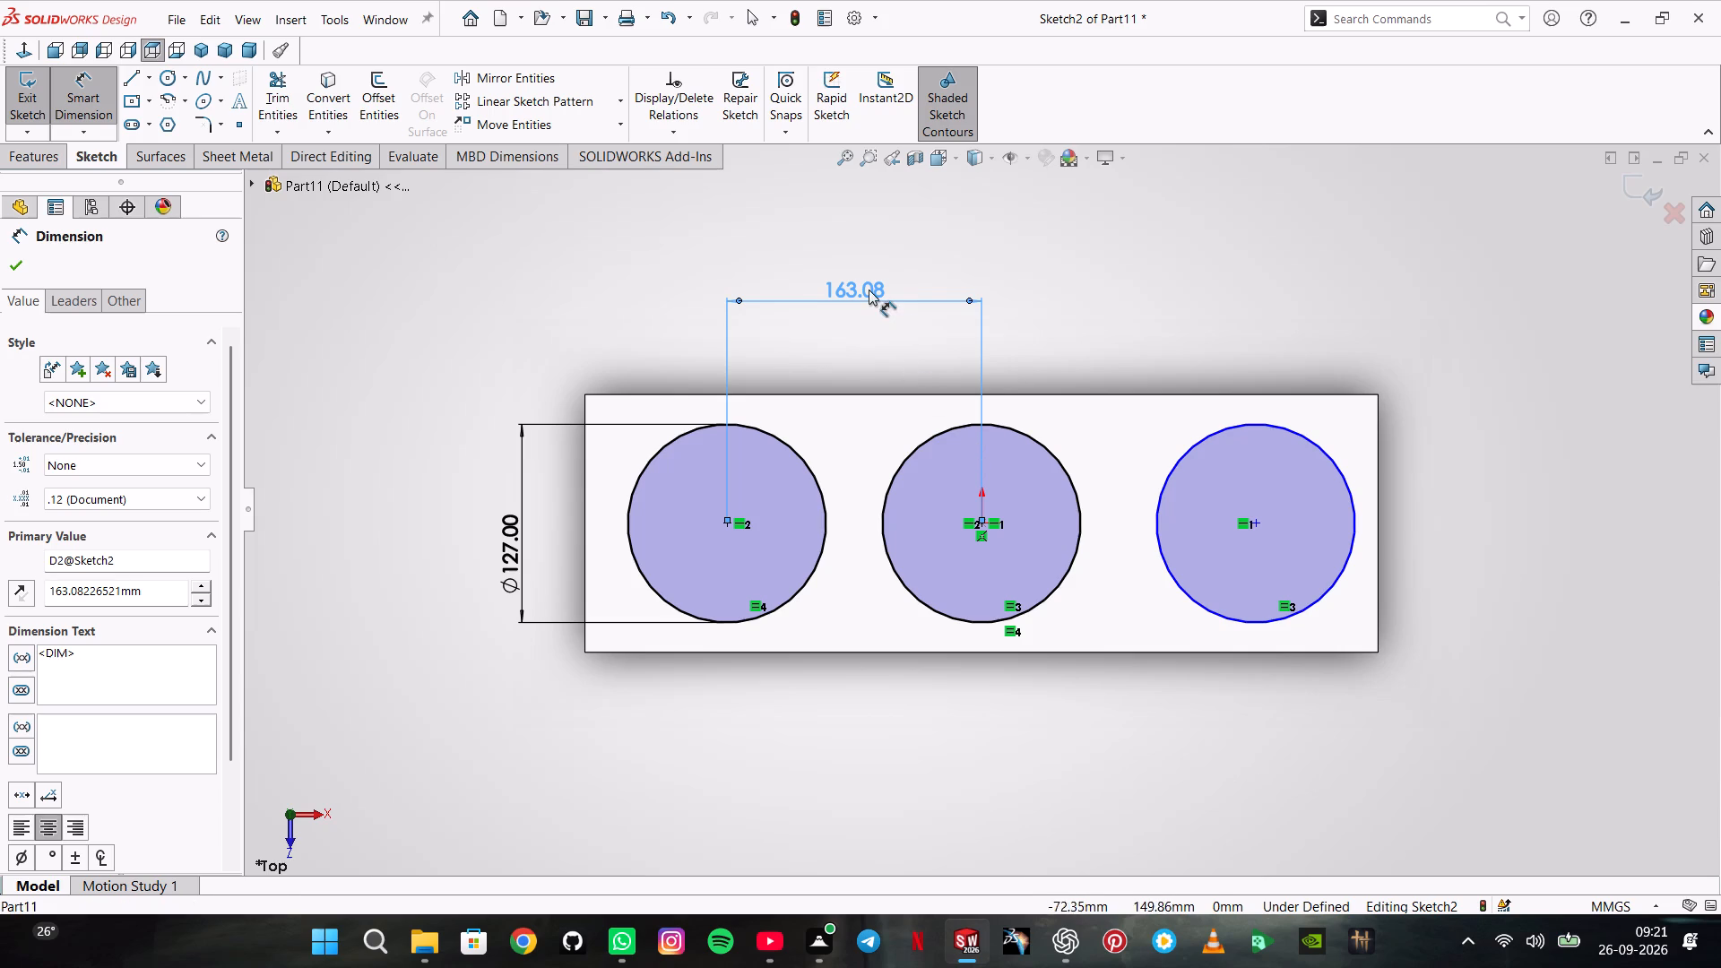
text(146.05)
key(Return)
Dimension the distance between the middle and right circle centres as 146.05 mm.
scroll(869, 292, up, 1)
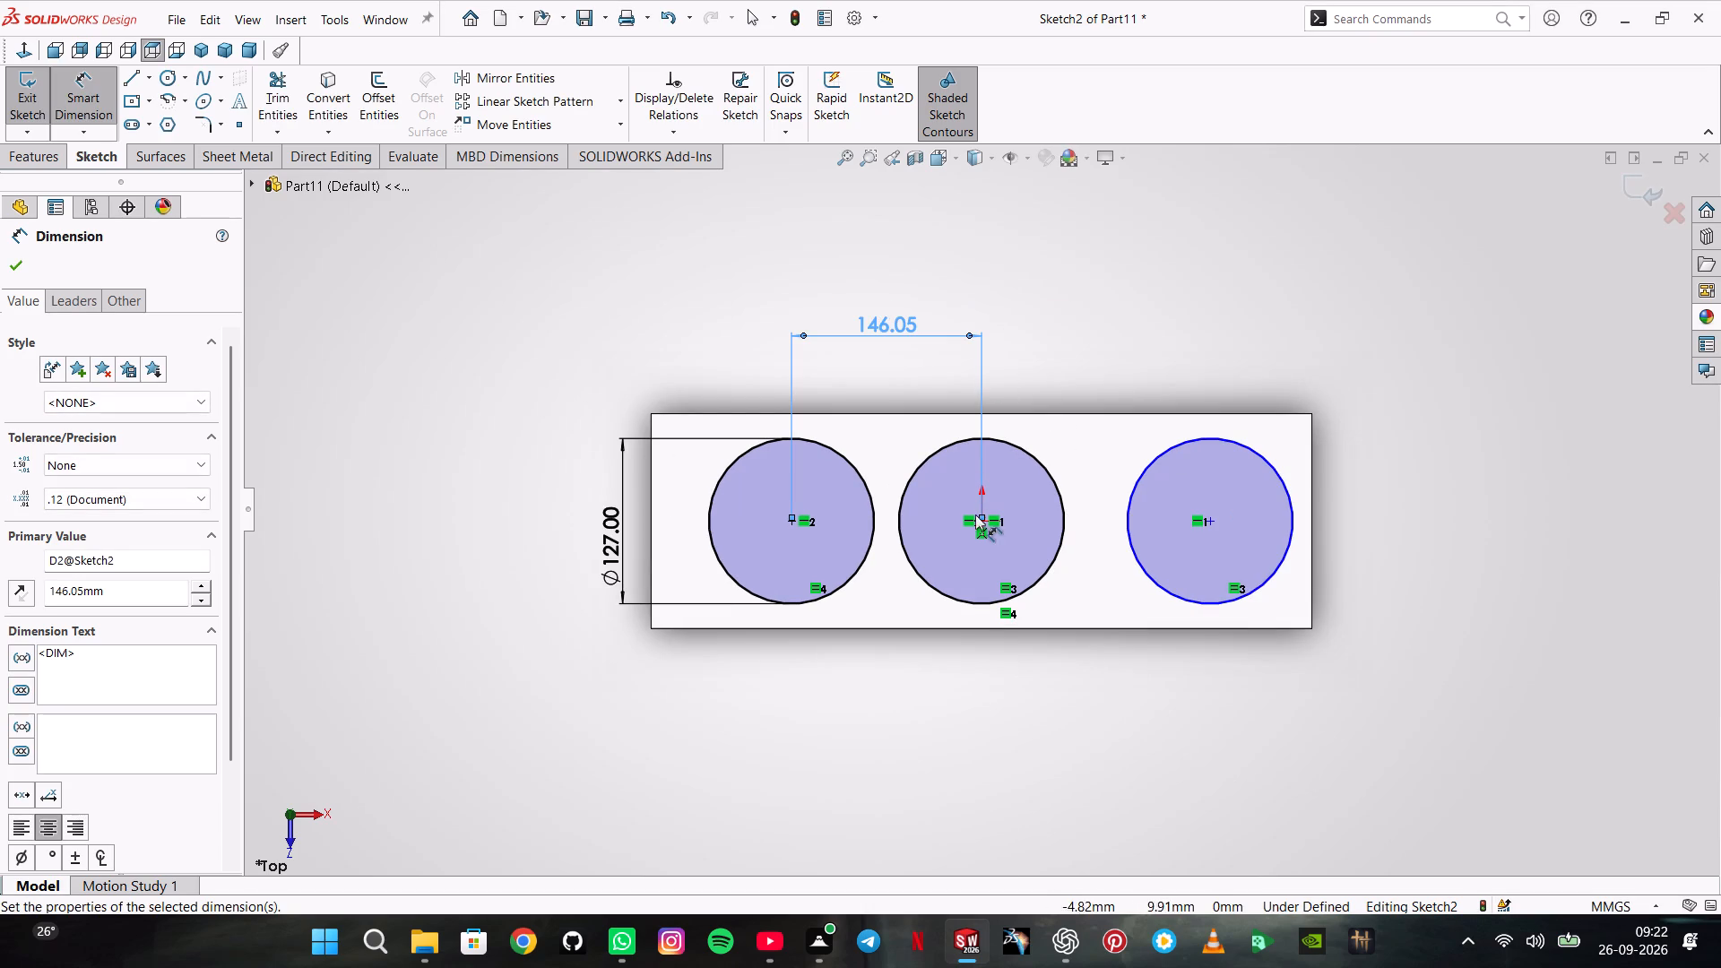
click(981, 522)
click(1208, 524)
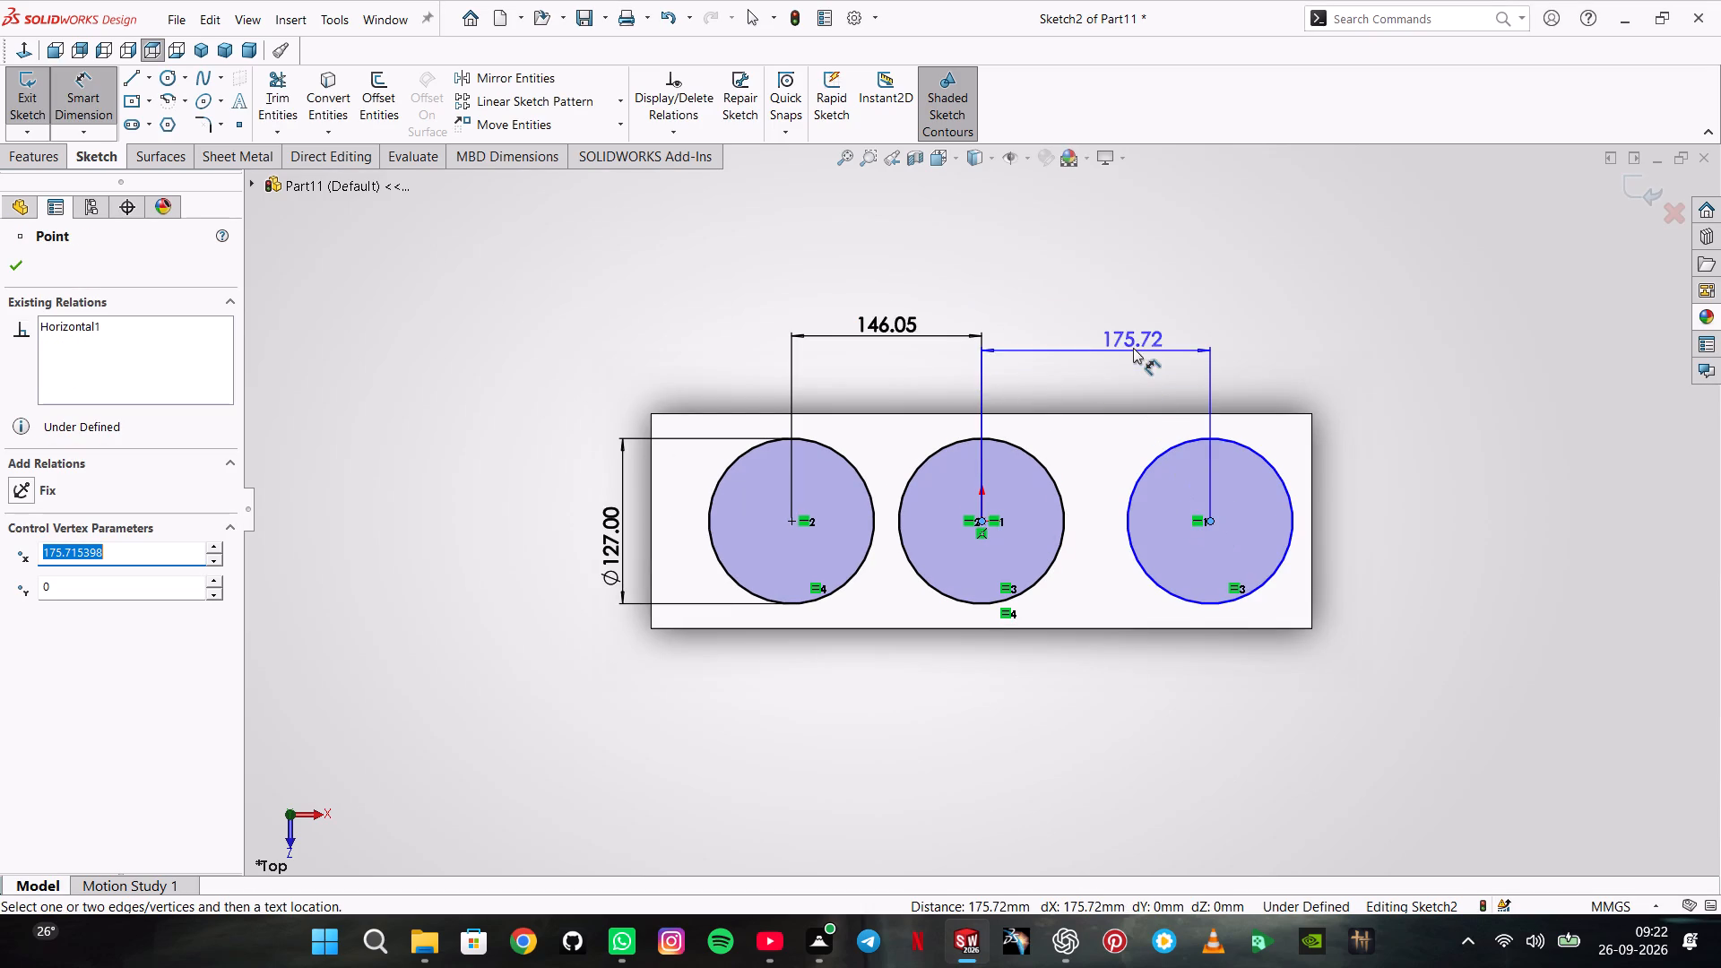
click(1138, 338)
text(146.056)
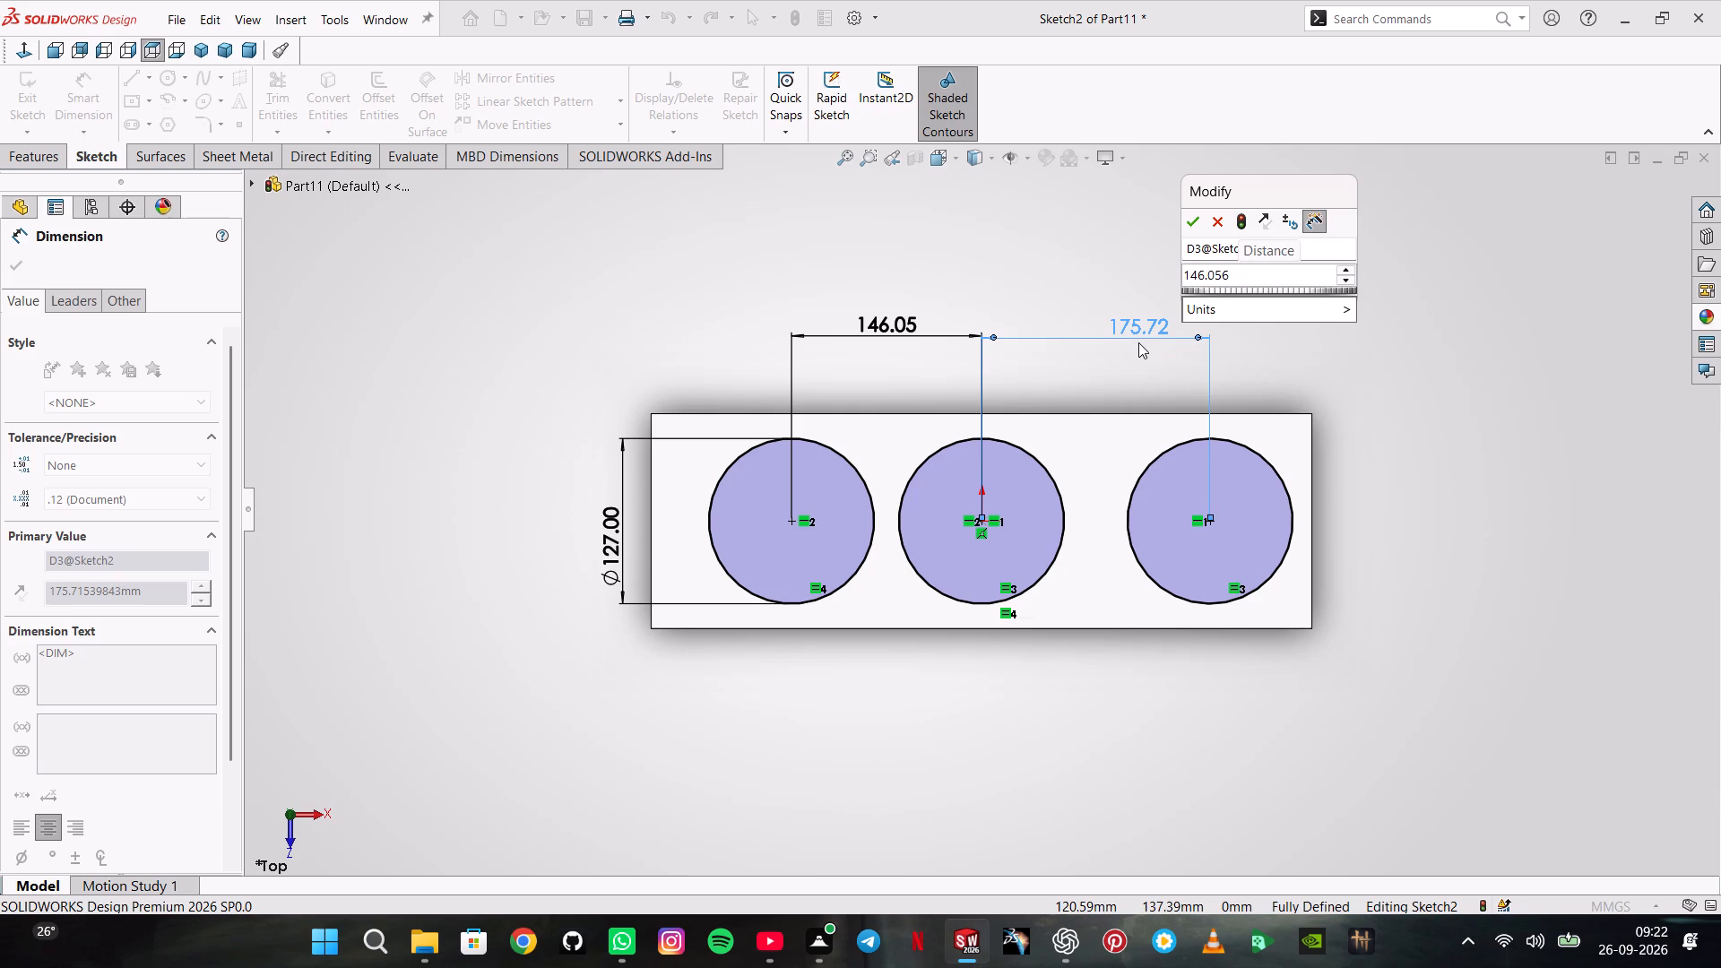
key(BackSpace)
key(Return)
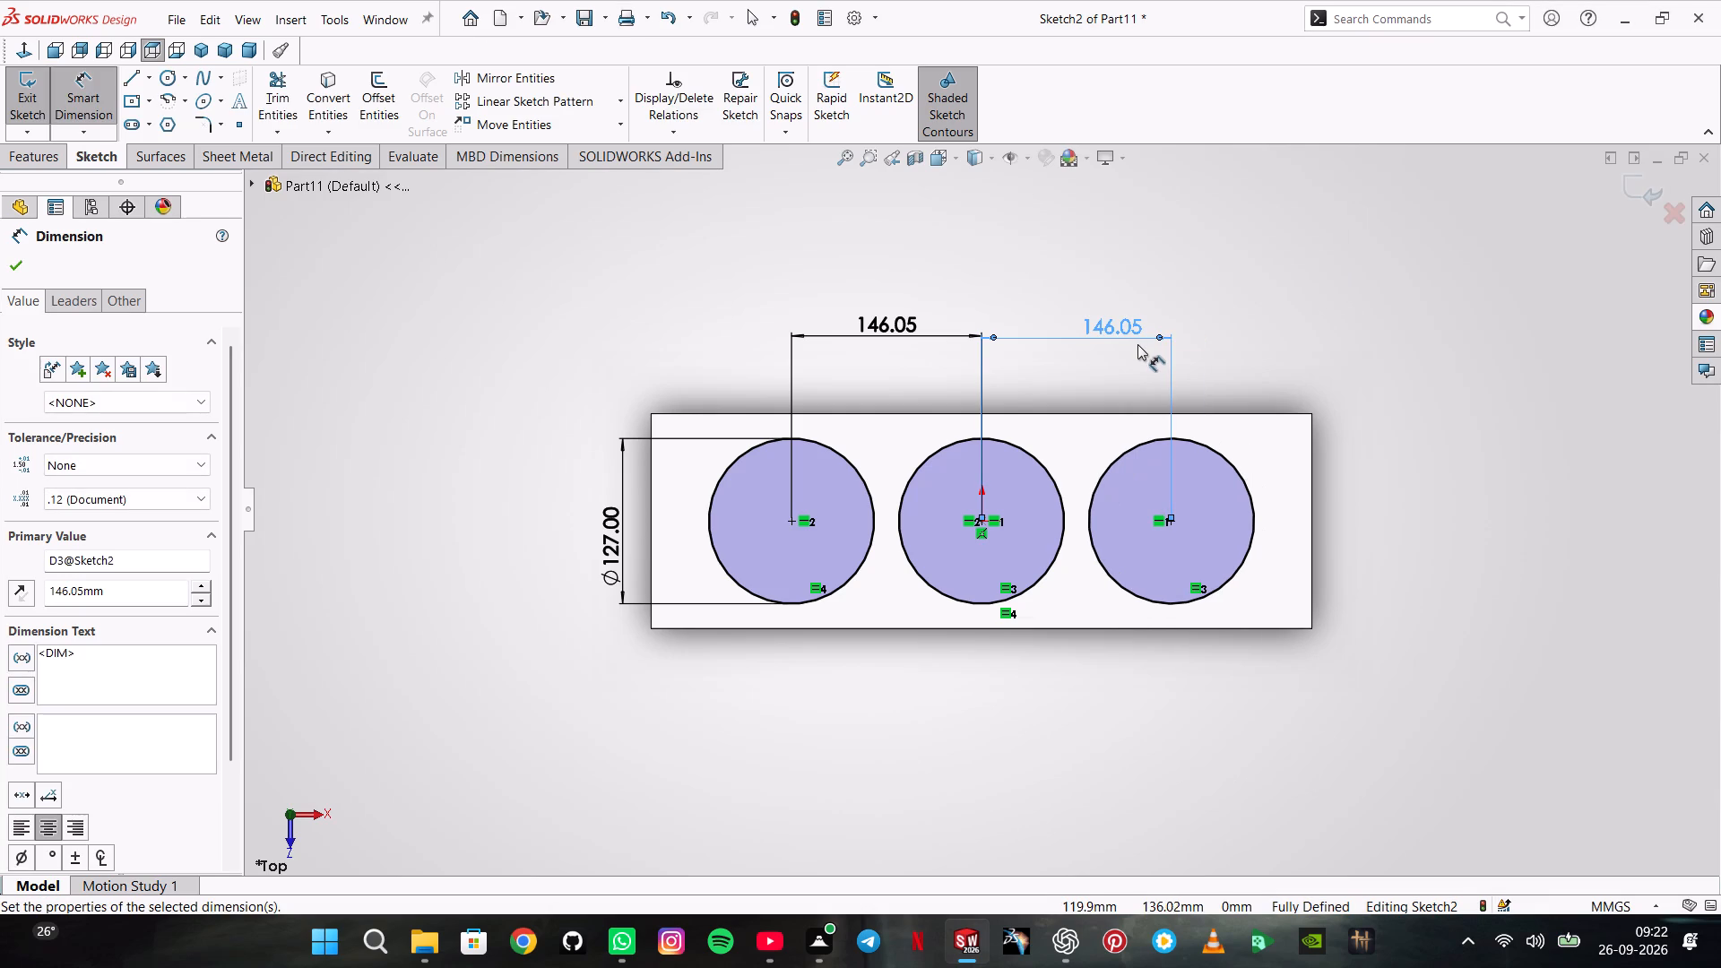
click(16, 269)
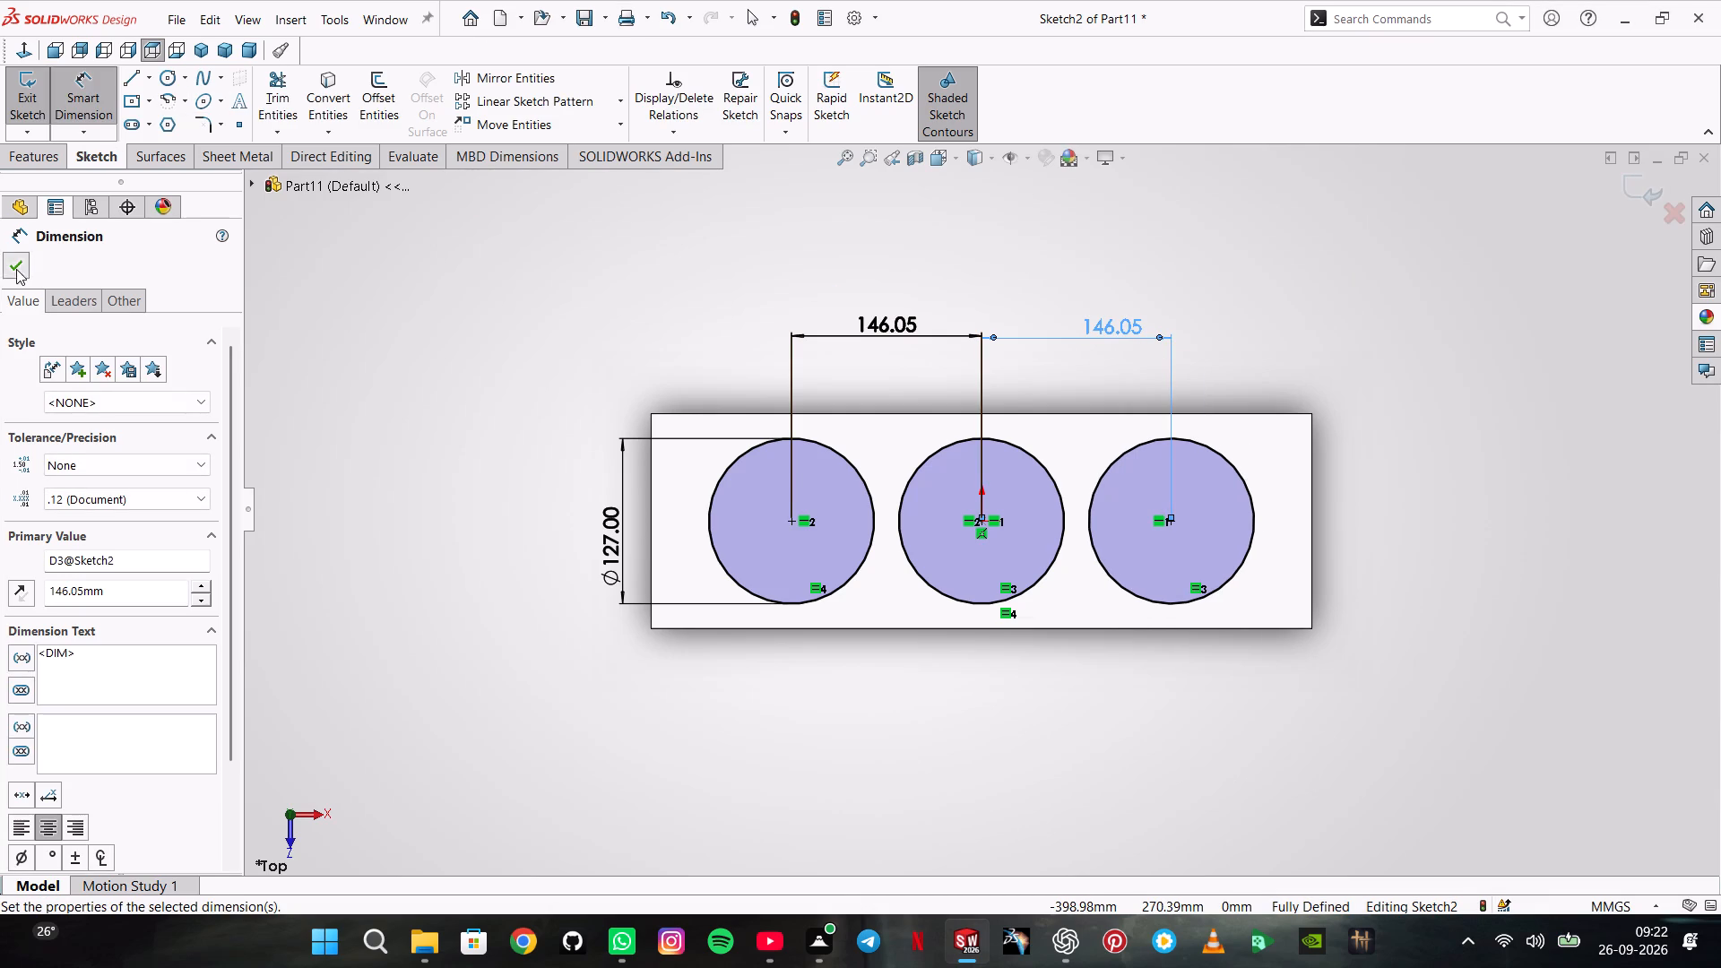
Cut-extrude the three circles into the block from the sketch plane with a Blind depth of 2.54 mm.
click(28, 165)
click(359, 92)
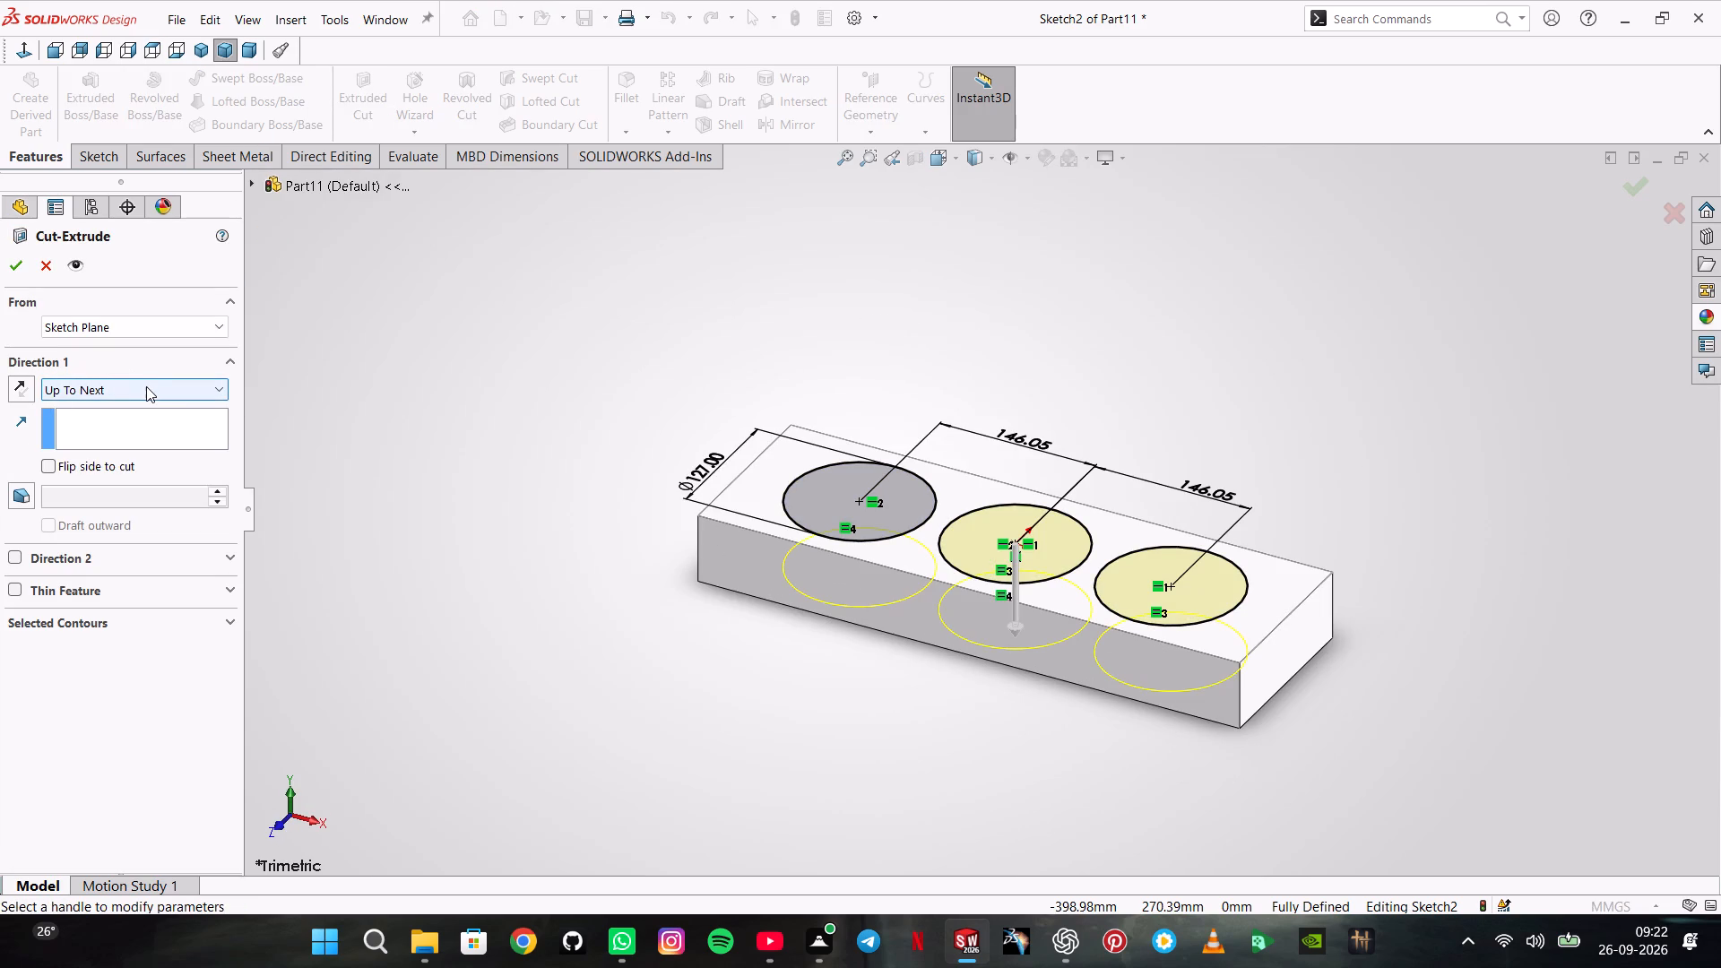
click(155, 393)
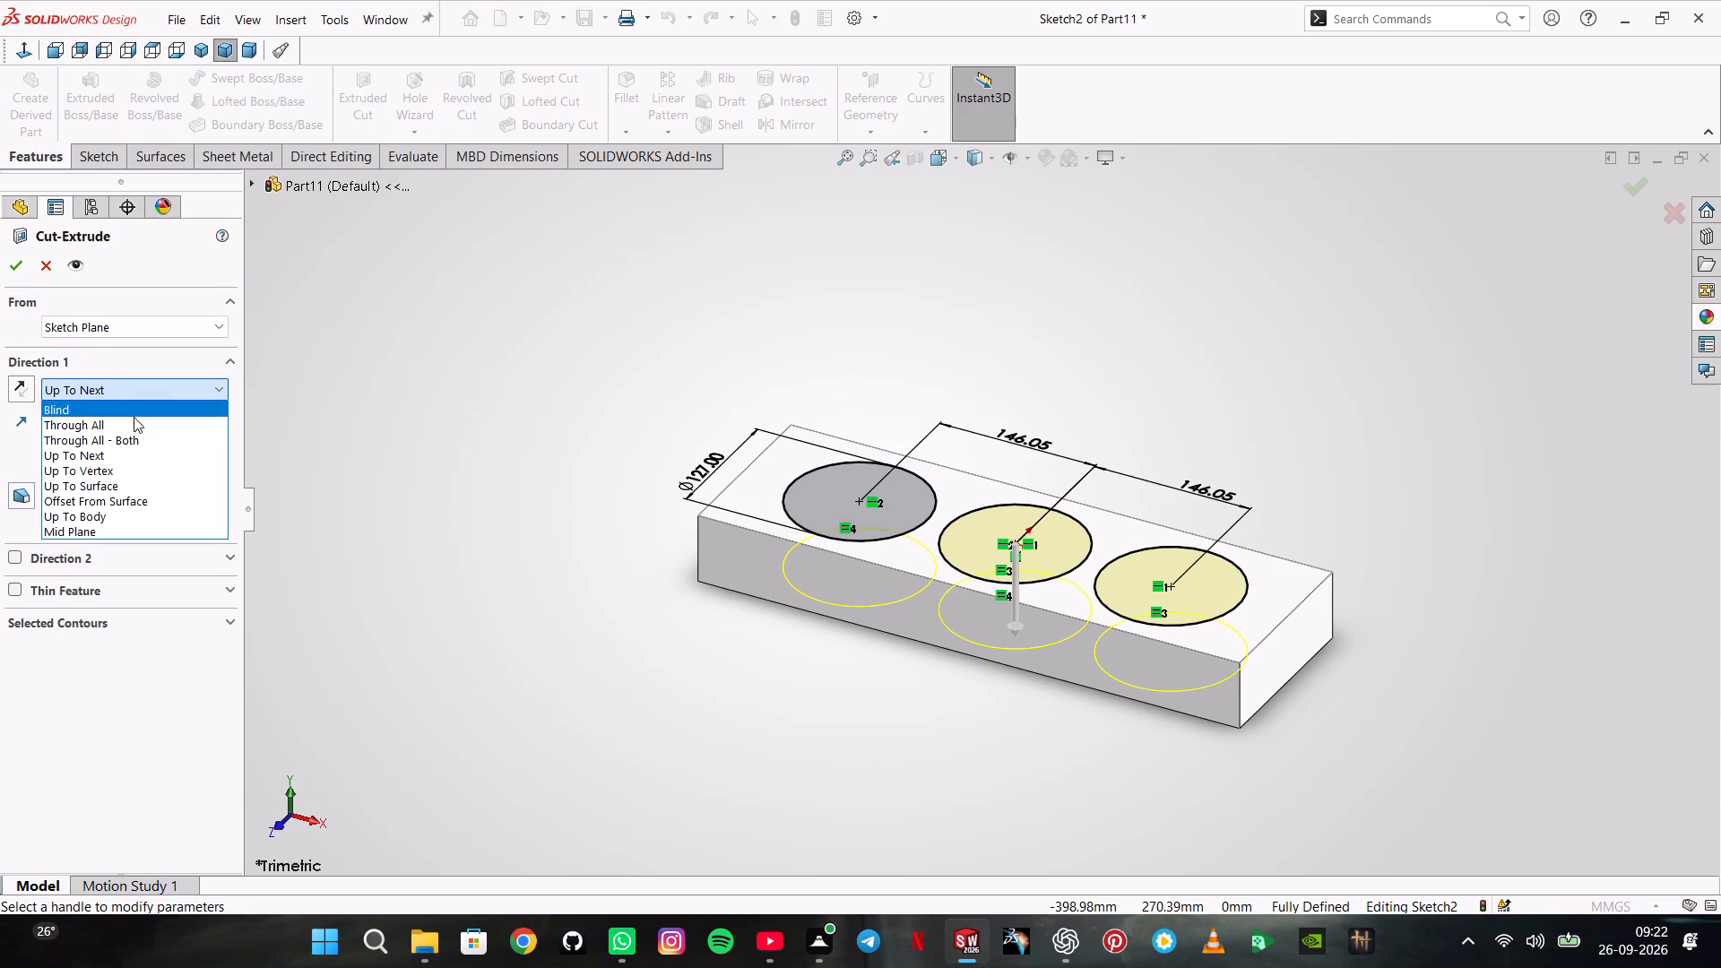
click(126, 451)
middle_drag(636, 557, 690, 377)
scroll(637, 548, up, 1)
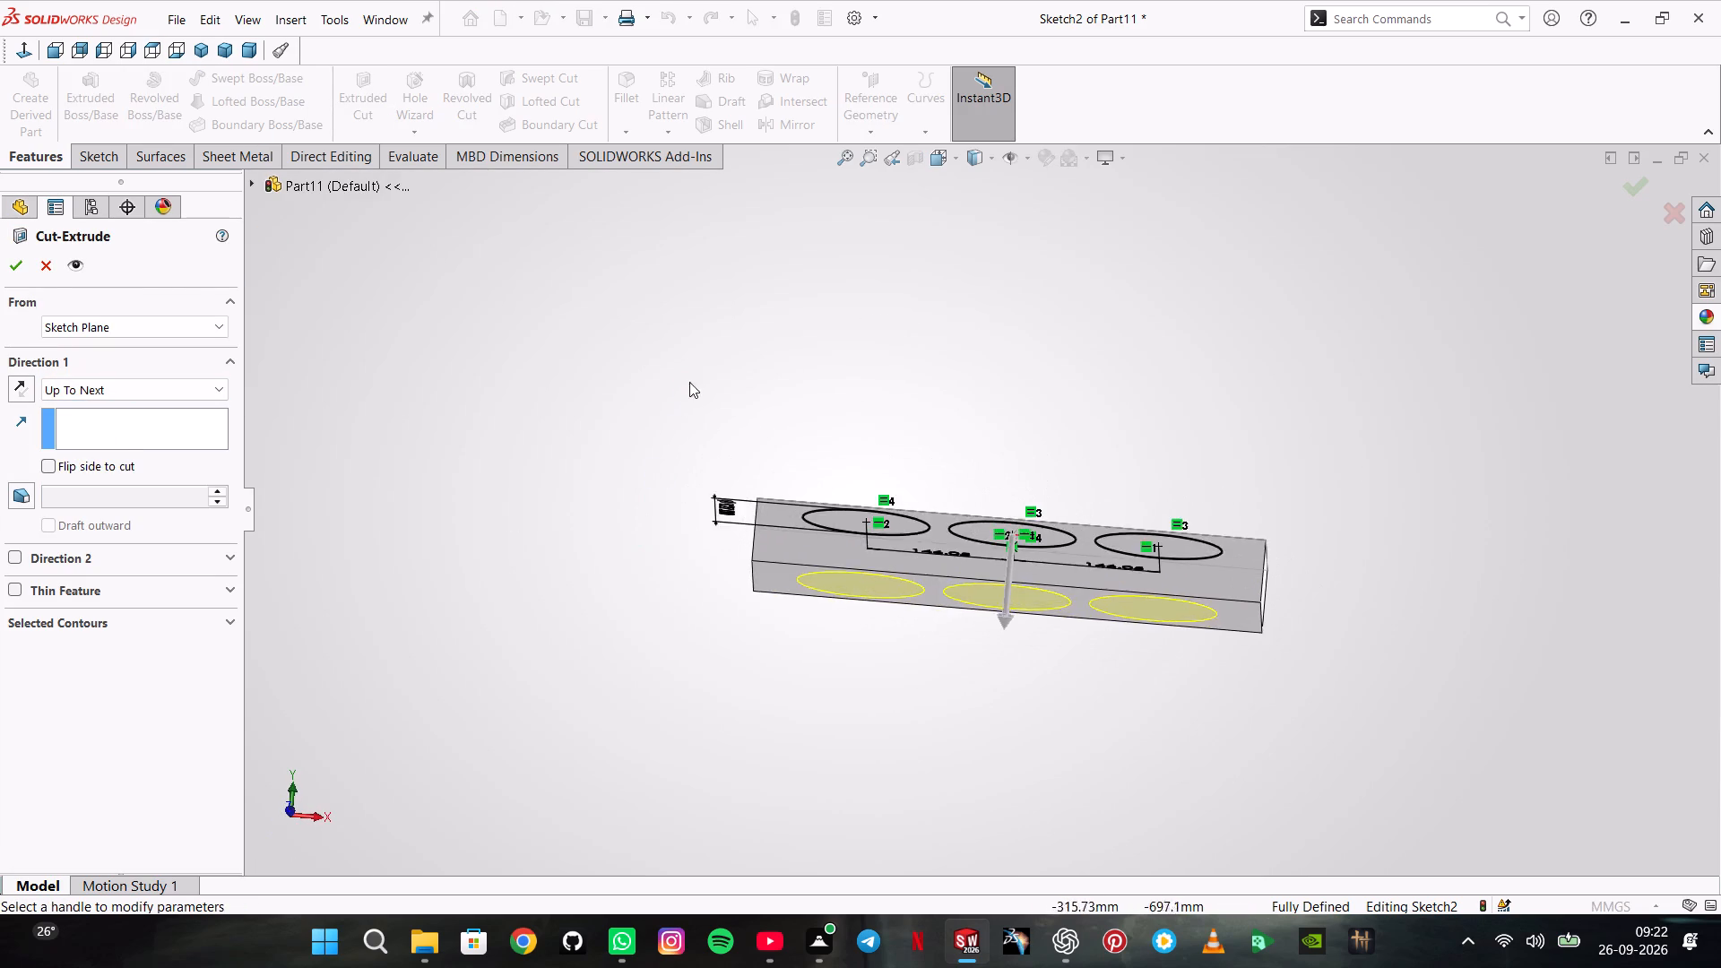
middle_drag(654, 460, 636, 498)
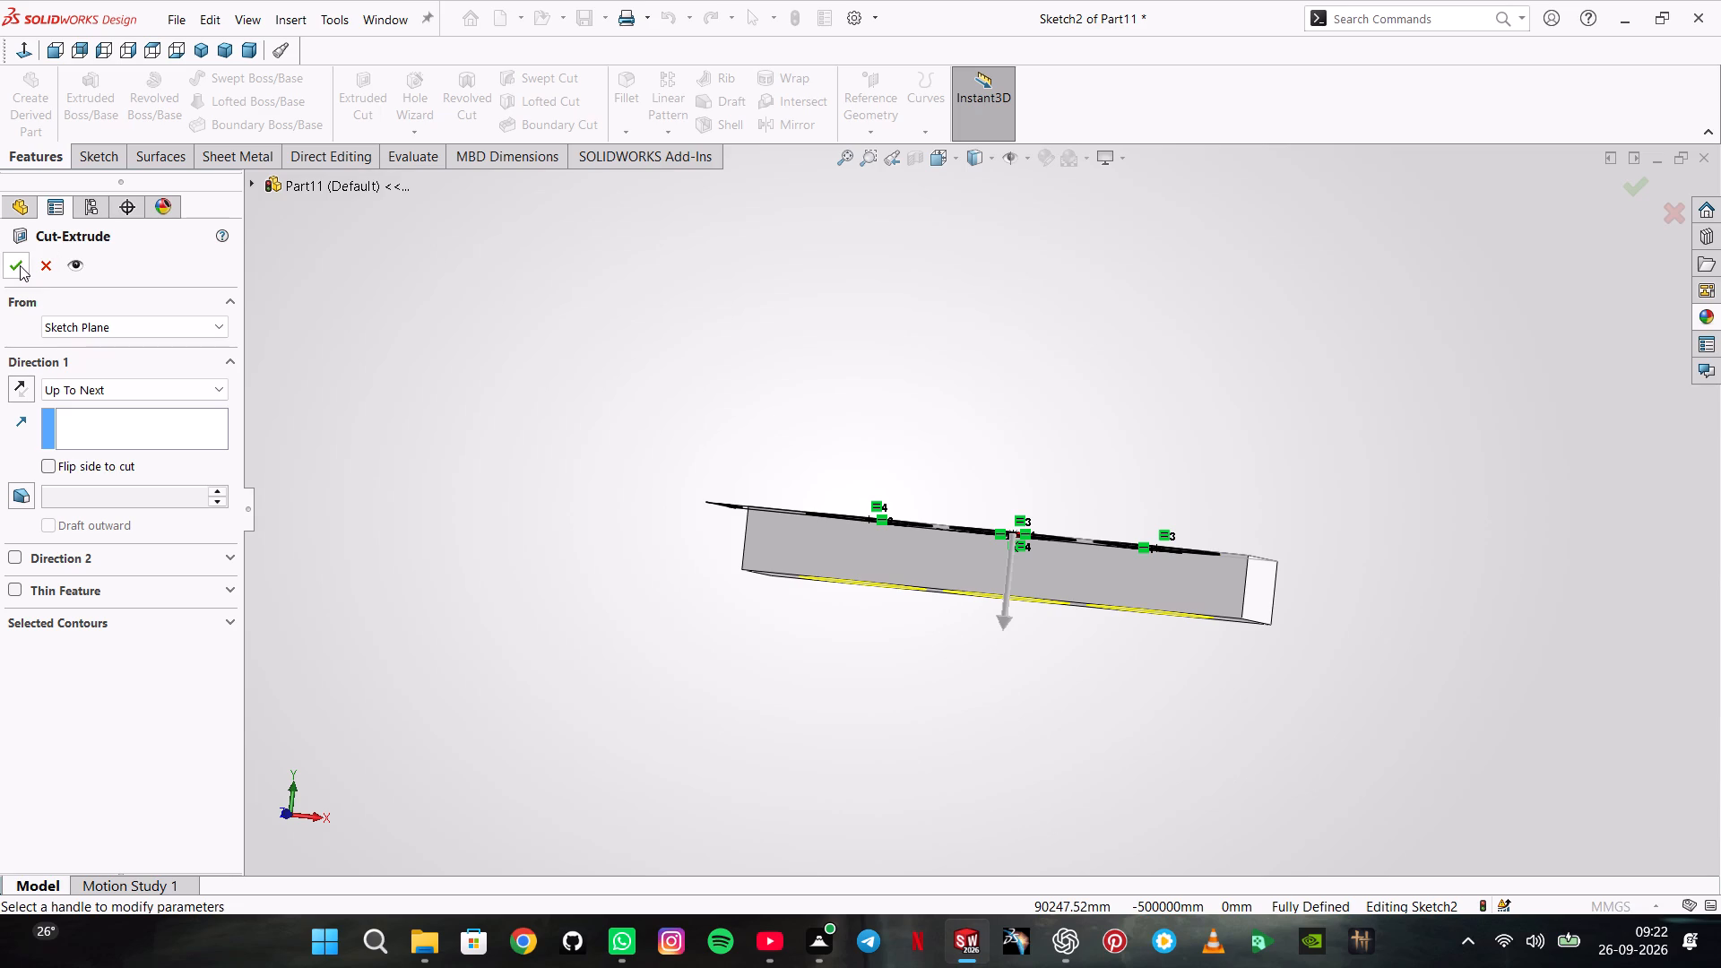
click(133, 327)
click(133, 327)
click(153, 387)
click(136, 415)
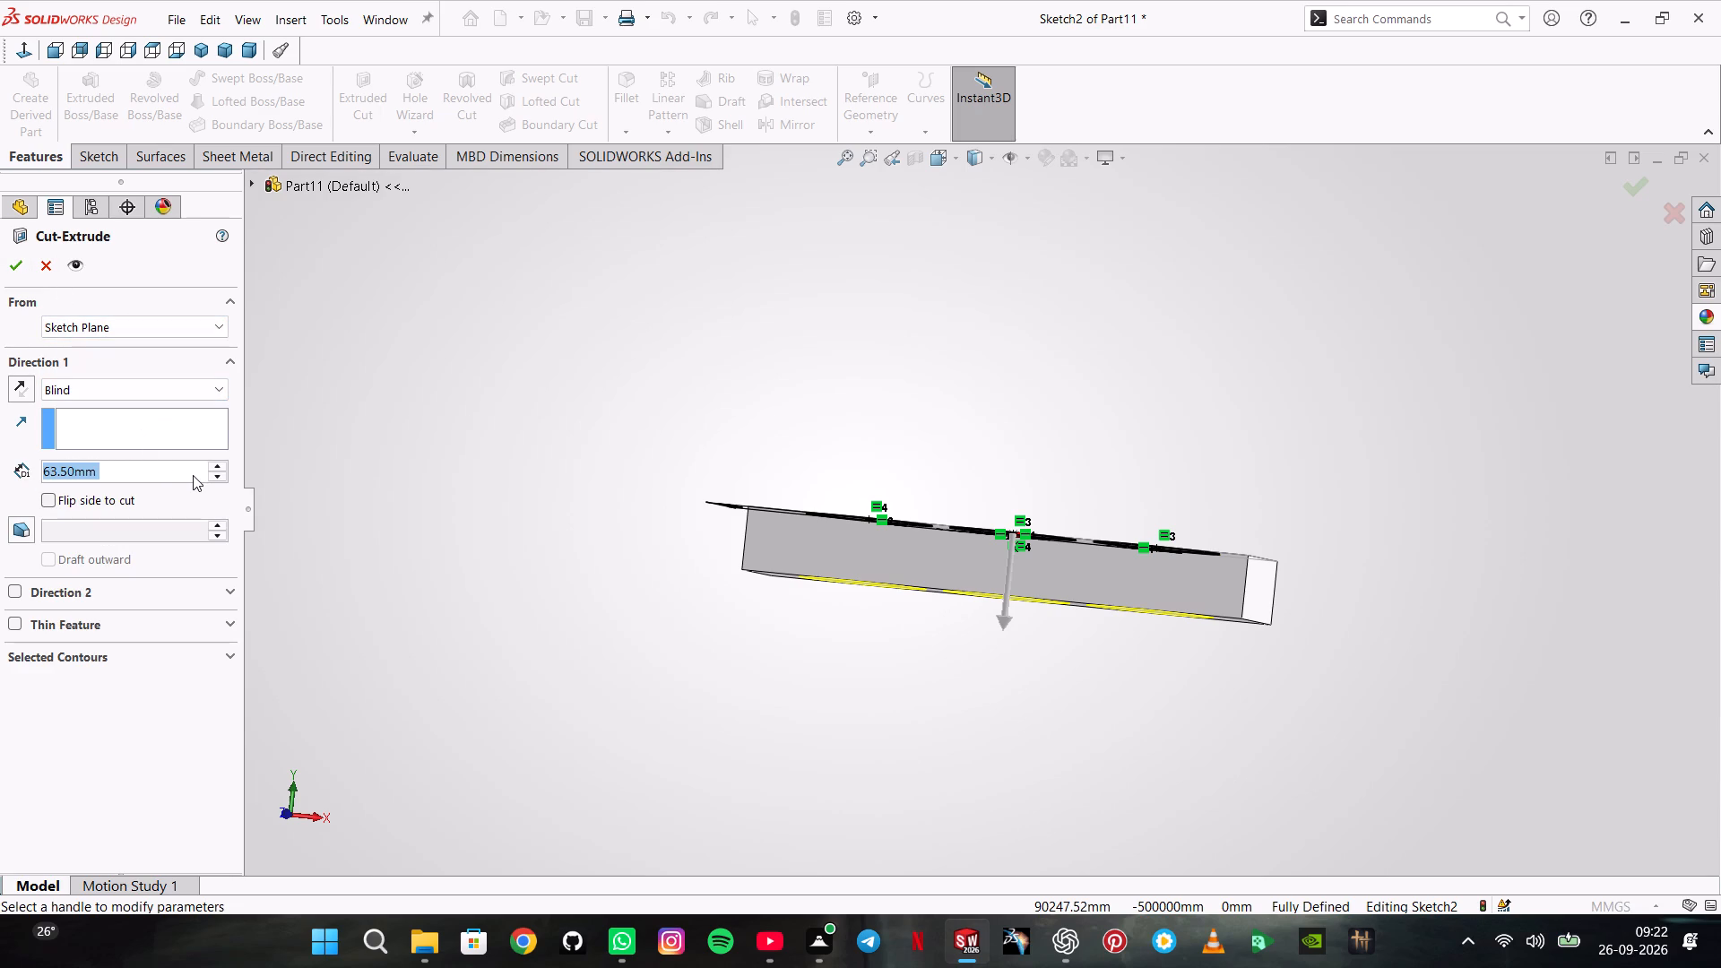
text(2.54)
key(Return)
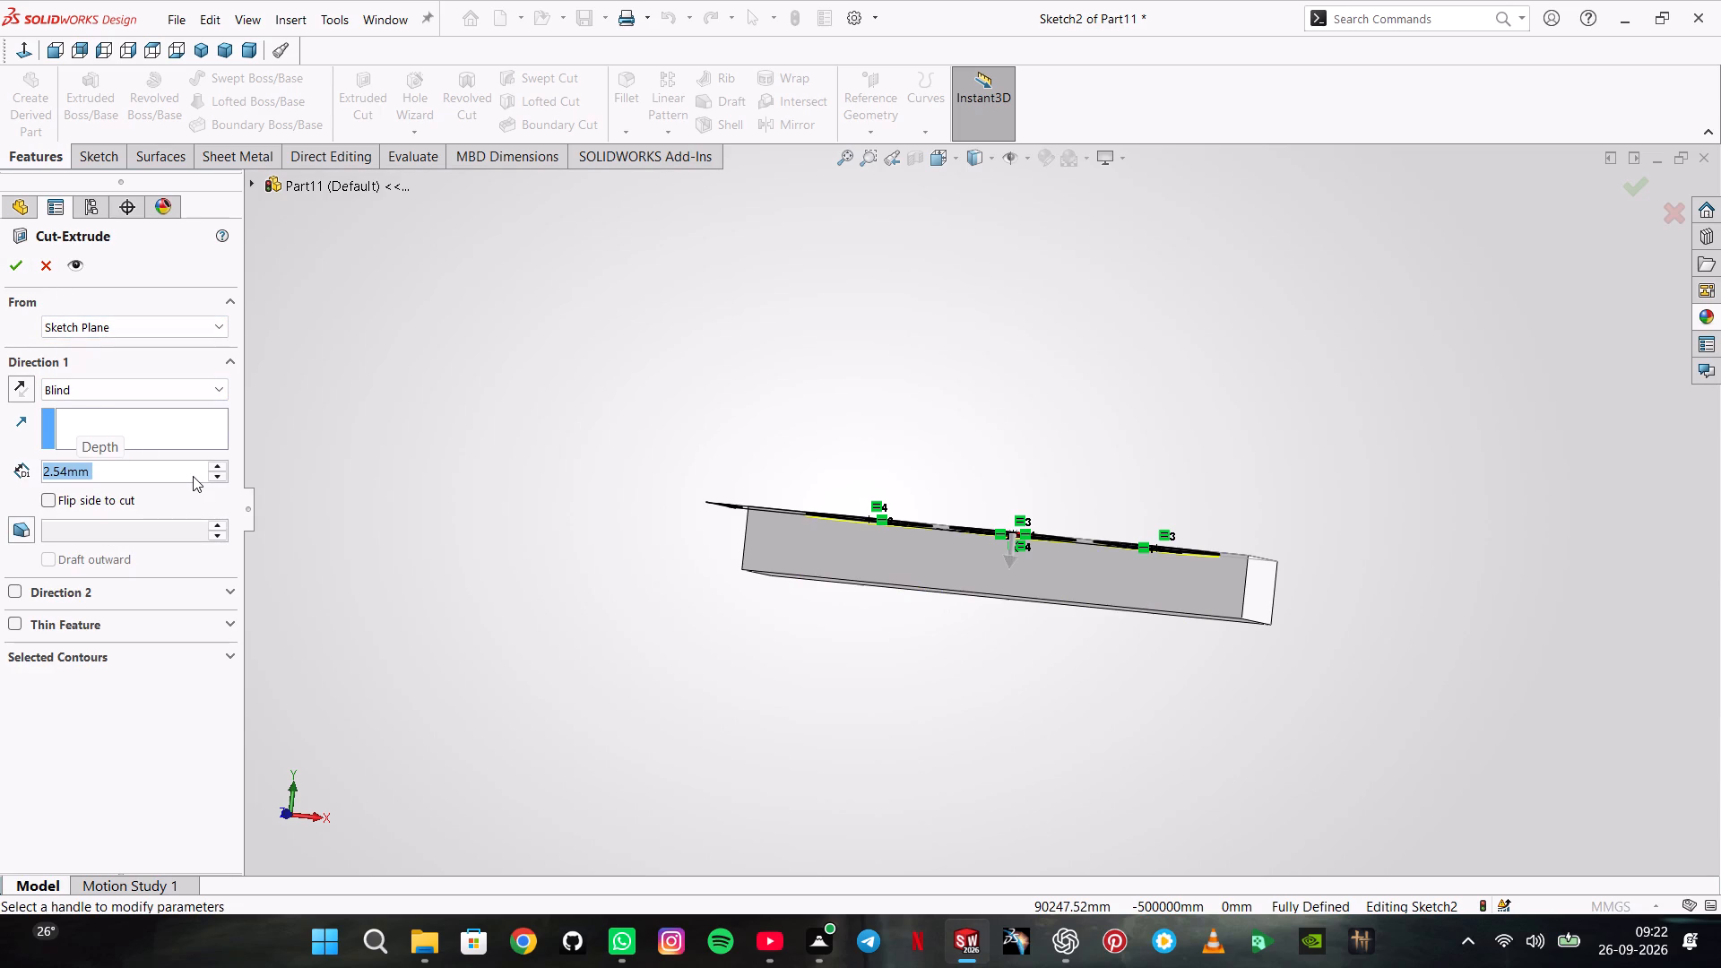
middle_drag(928, 290, 891, 431)
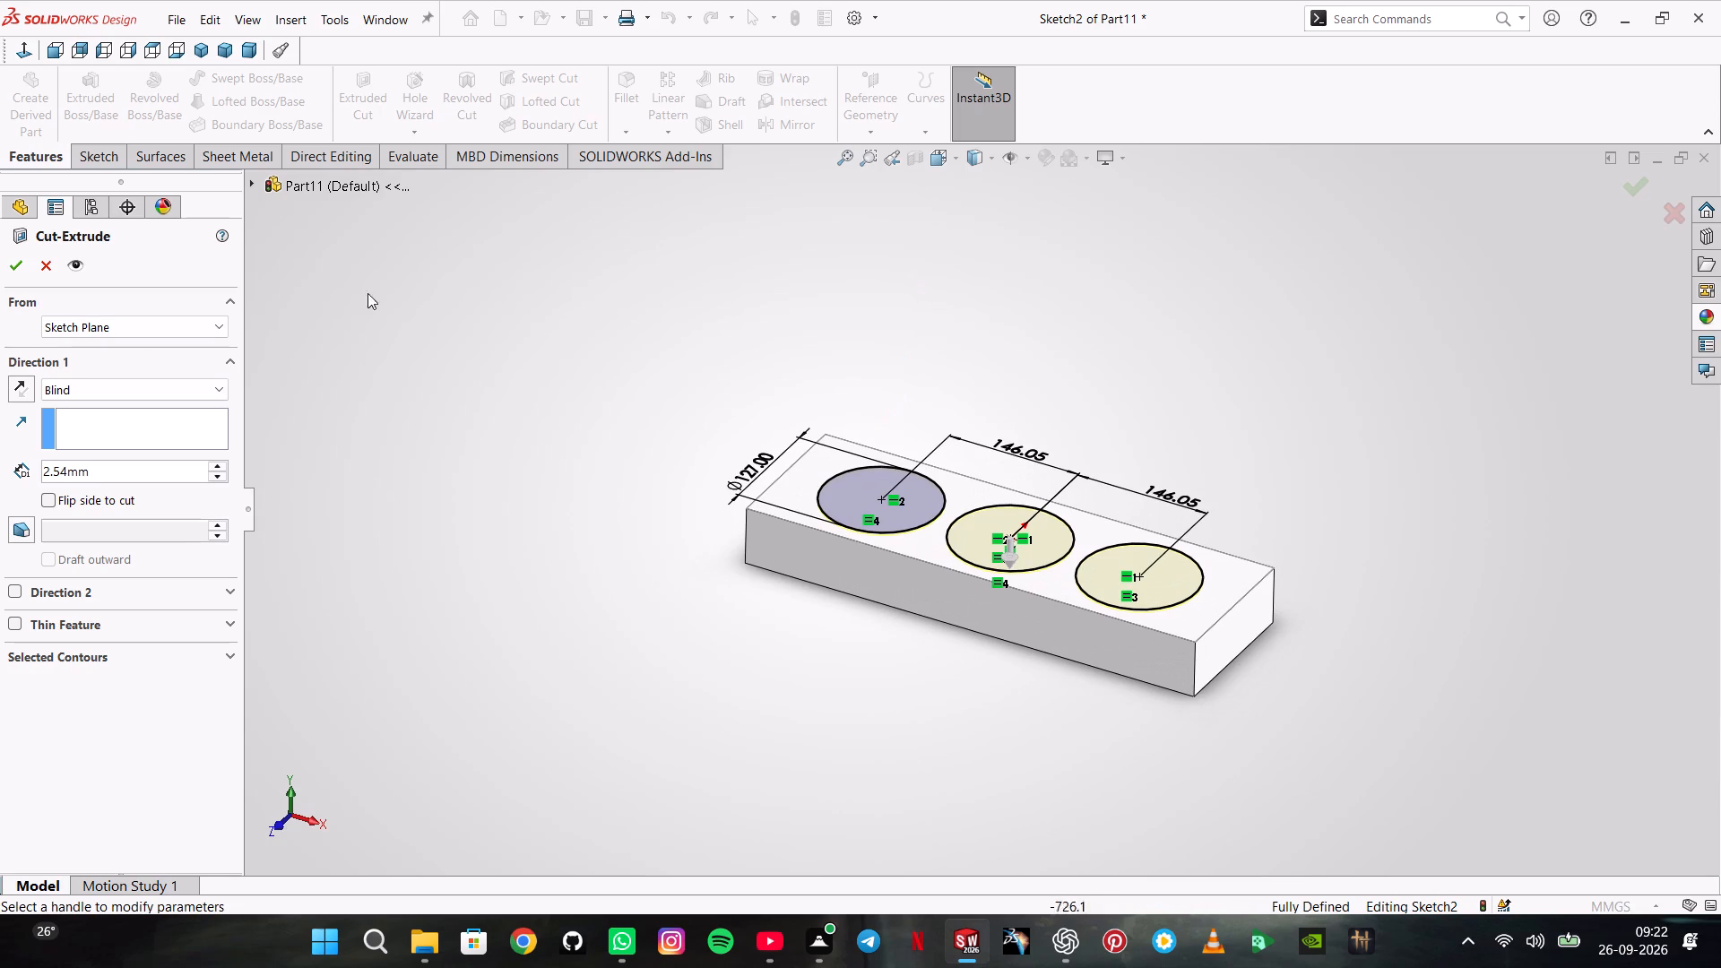
click(22, 275)
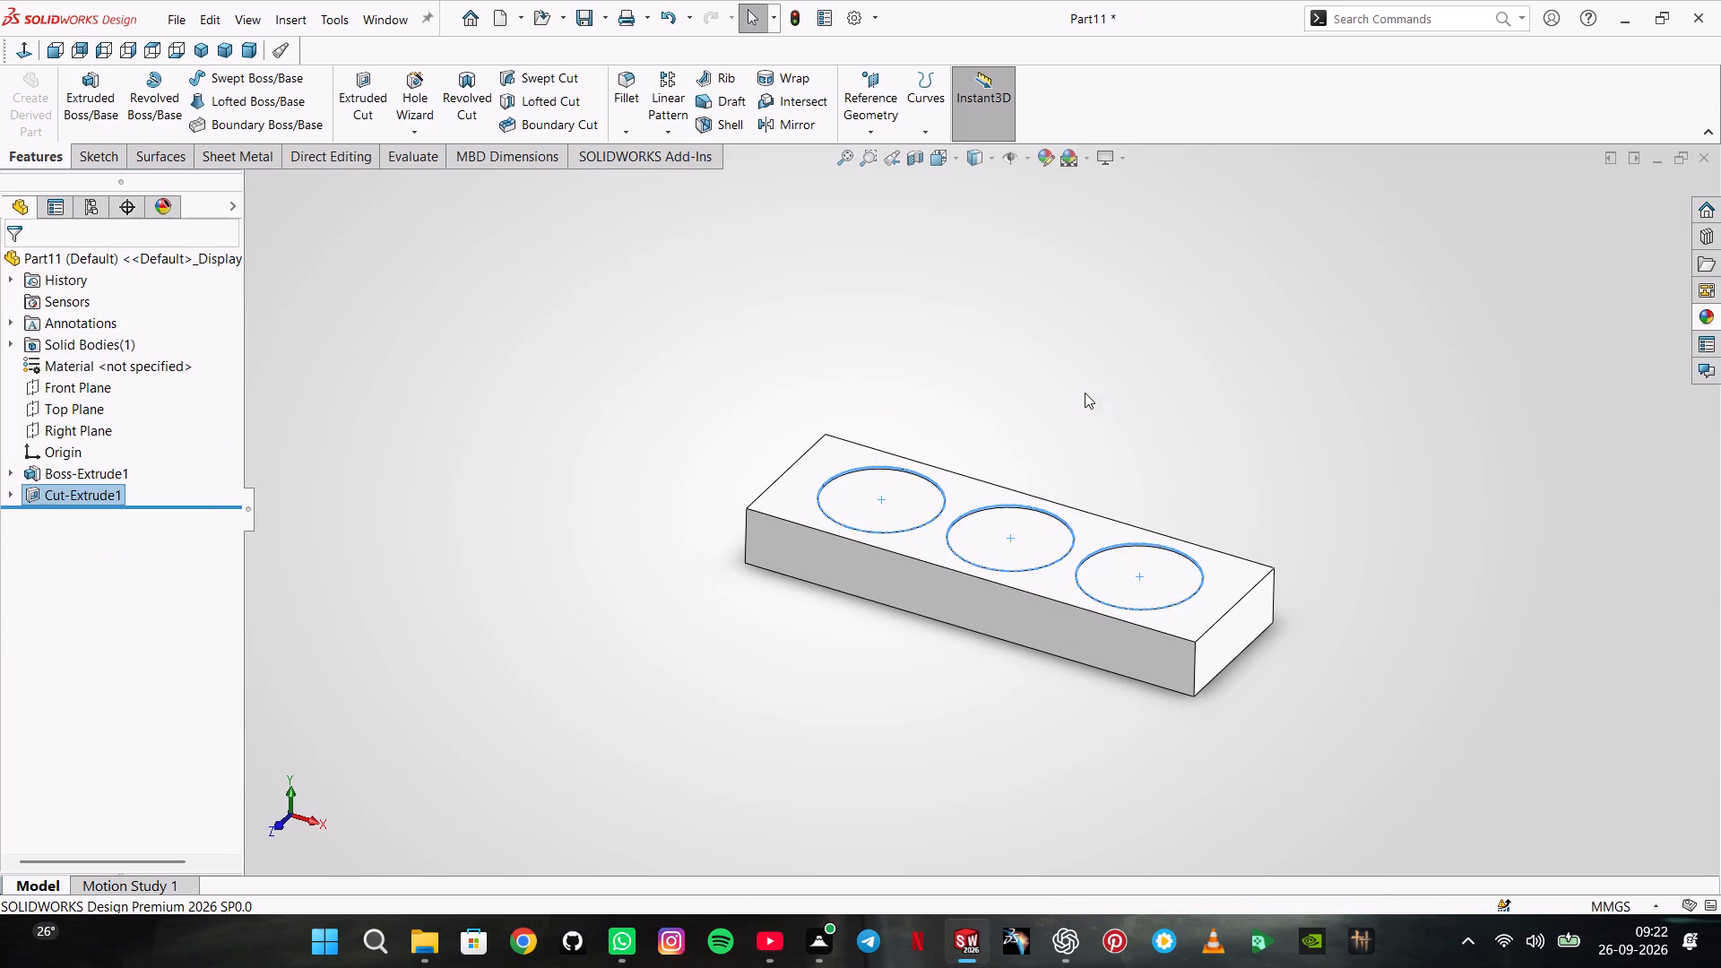
Start a sketch on the floor of the left circular recess and place a point at its centre.
middle_drag(1085, 393, 1075, 473)
click(1077, 446)
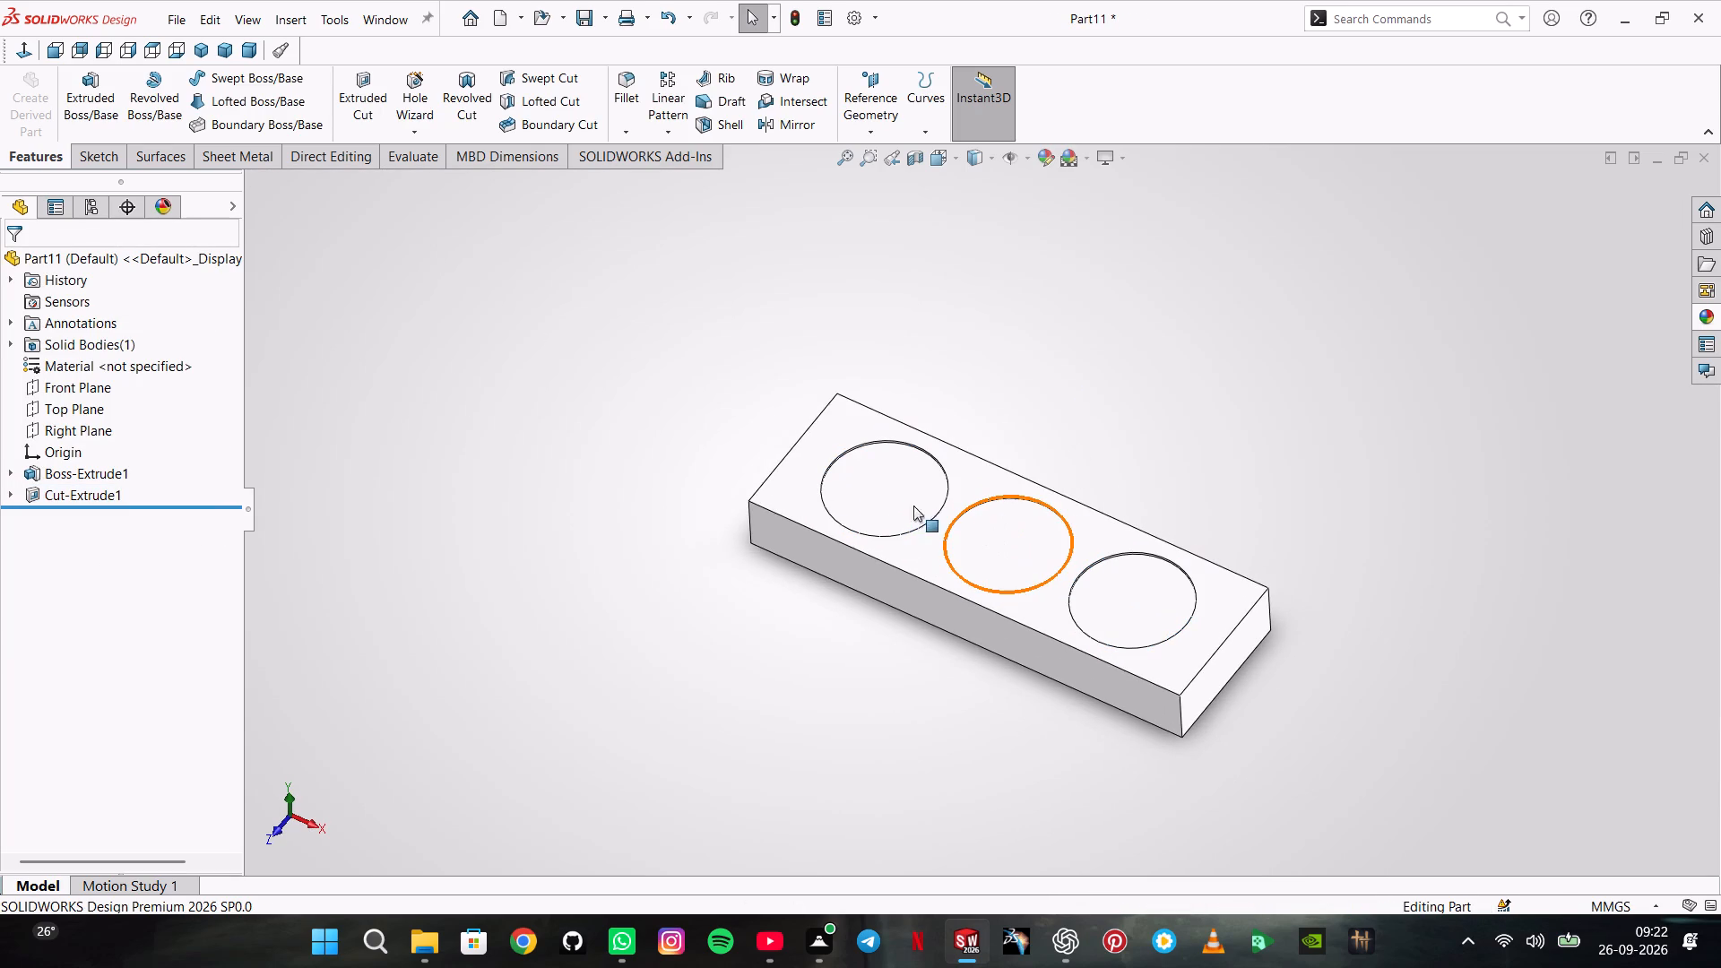
click(827, 482)
click(910, 422)
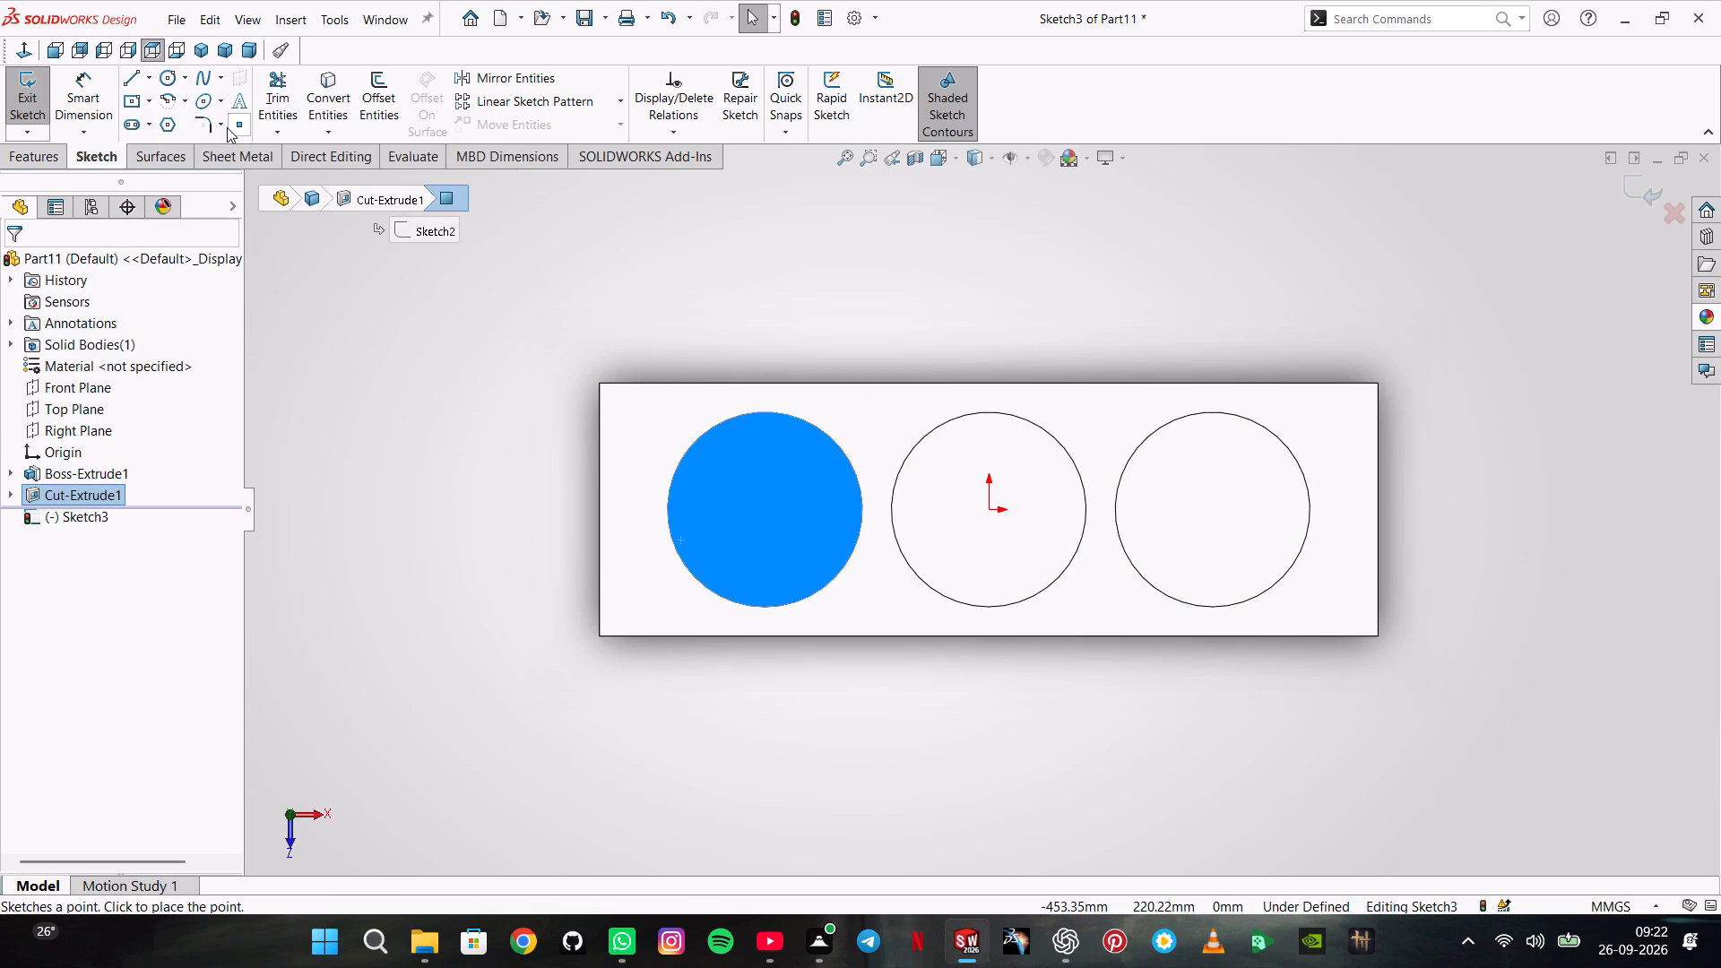
click(244, 128)
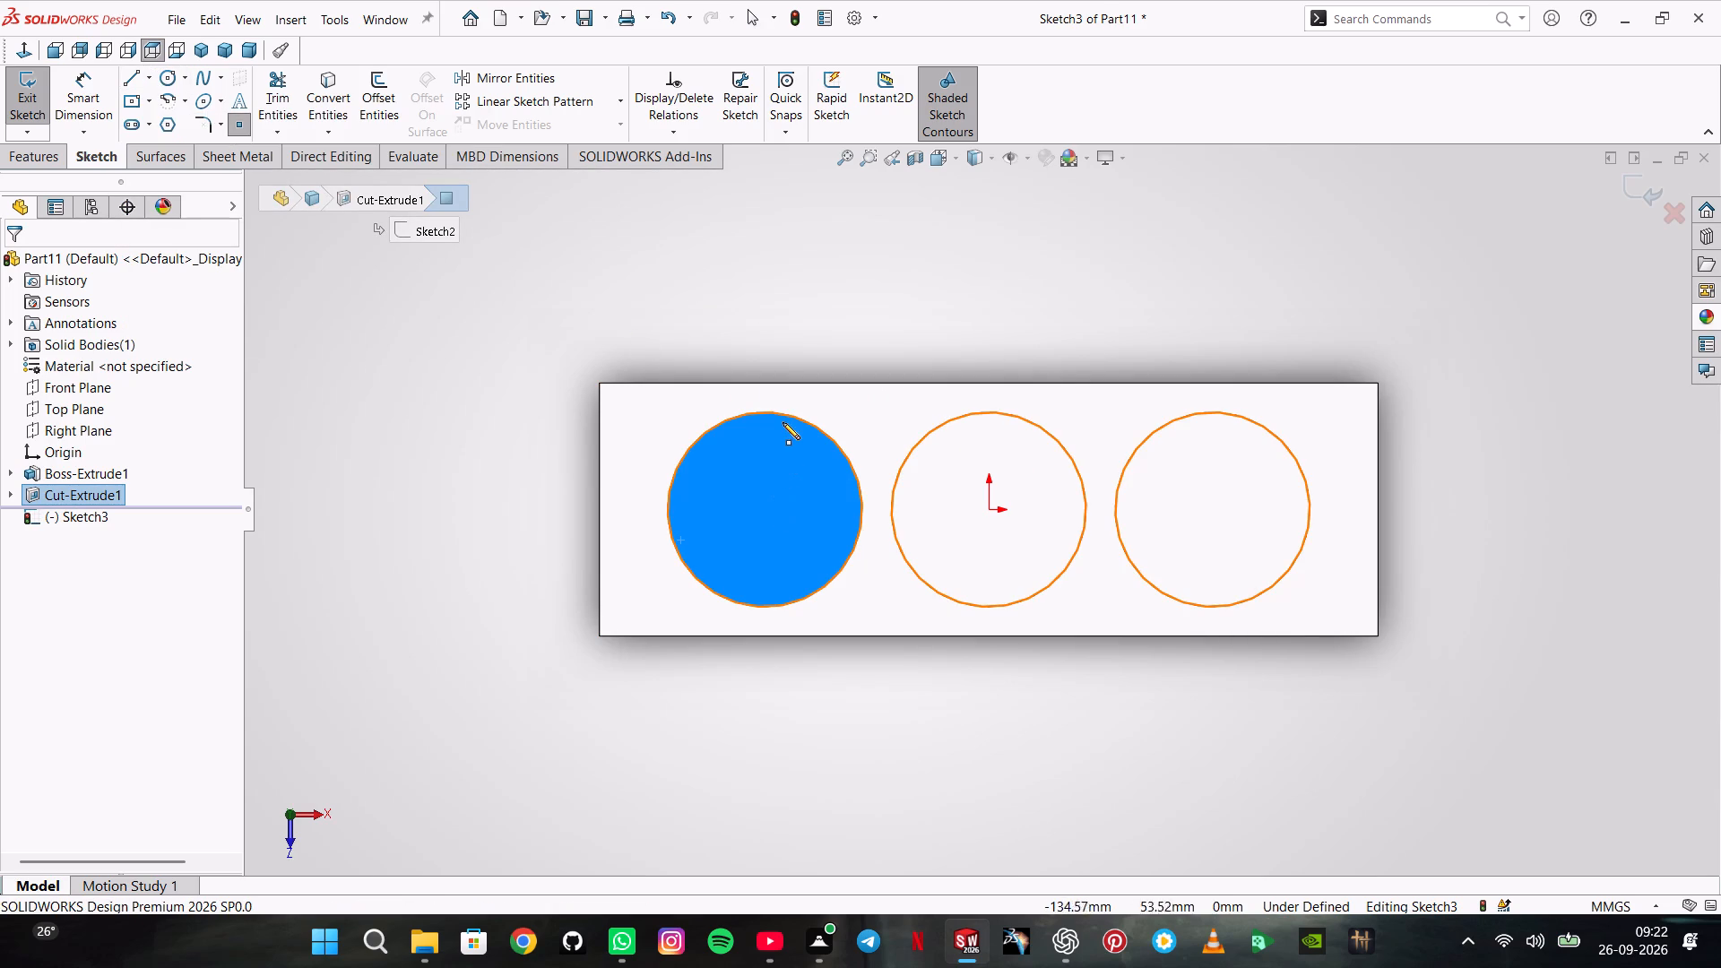
click(765, 510)
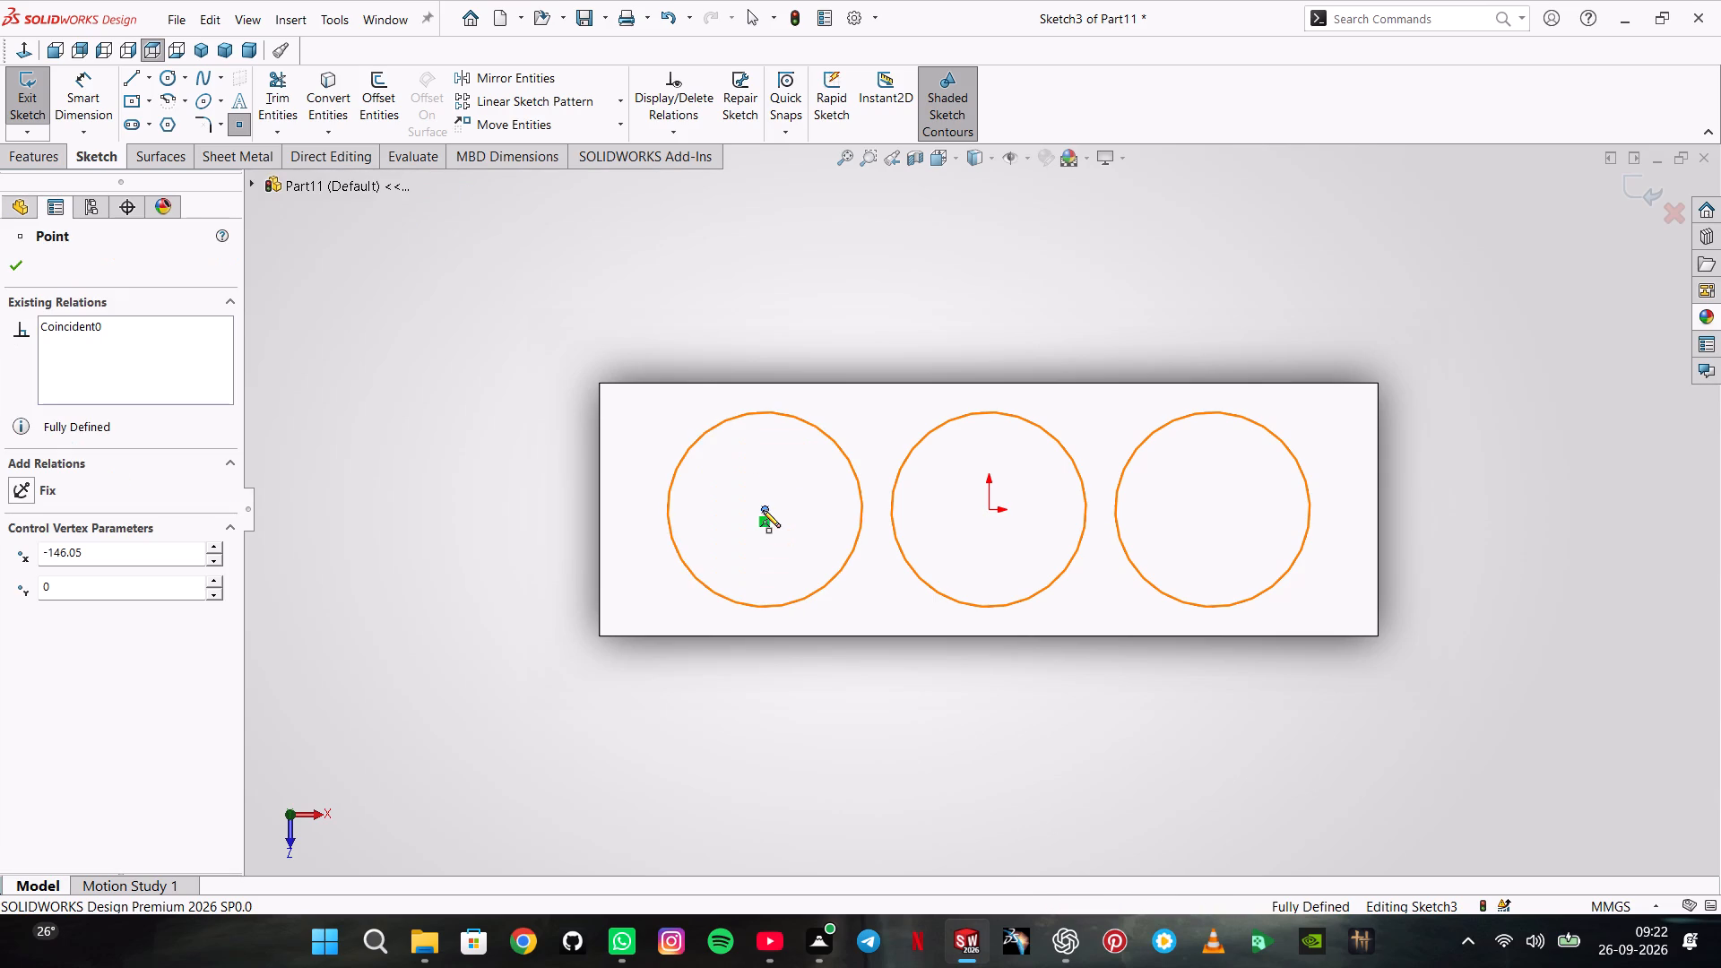
Draw a horizontal construction centerline about 88 mm long across the left recess, passing through its centre point.
click(146, 73)
click(164, 129)
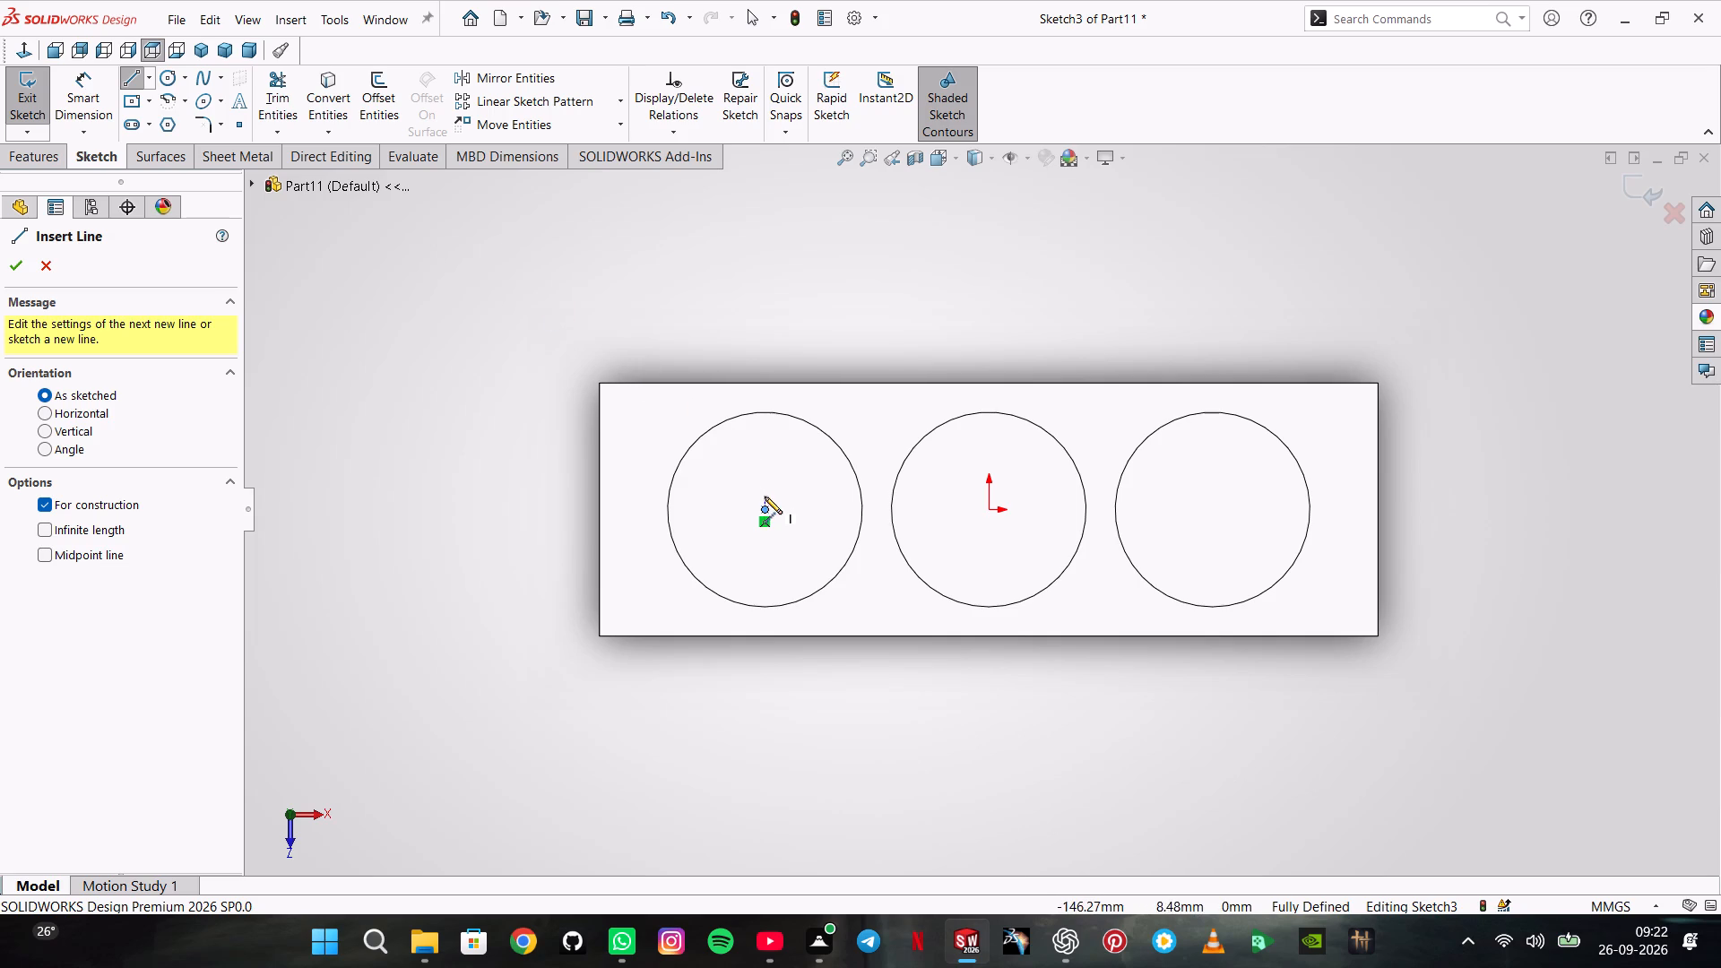
click(693, 507)
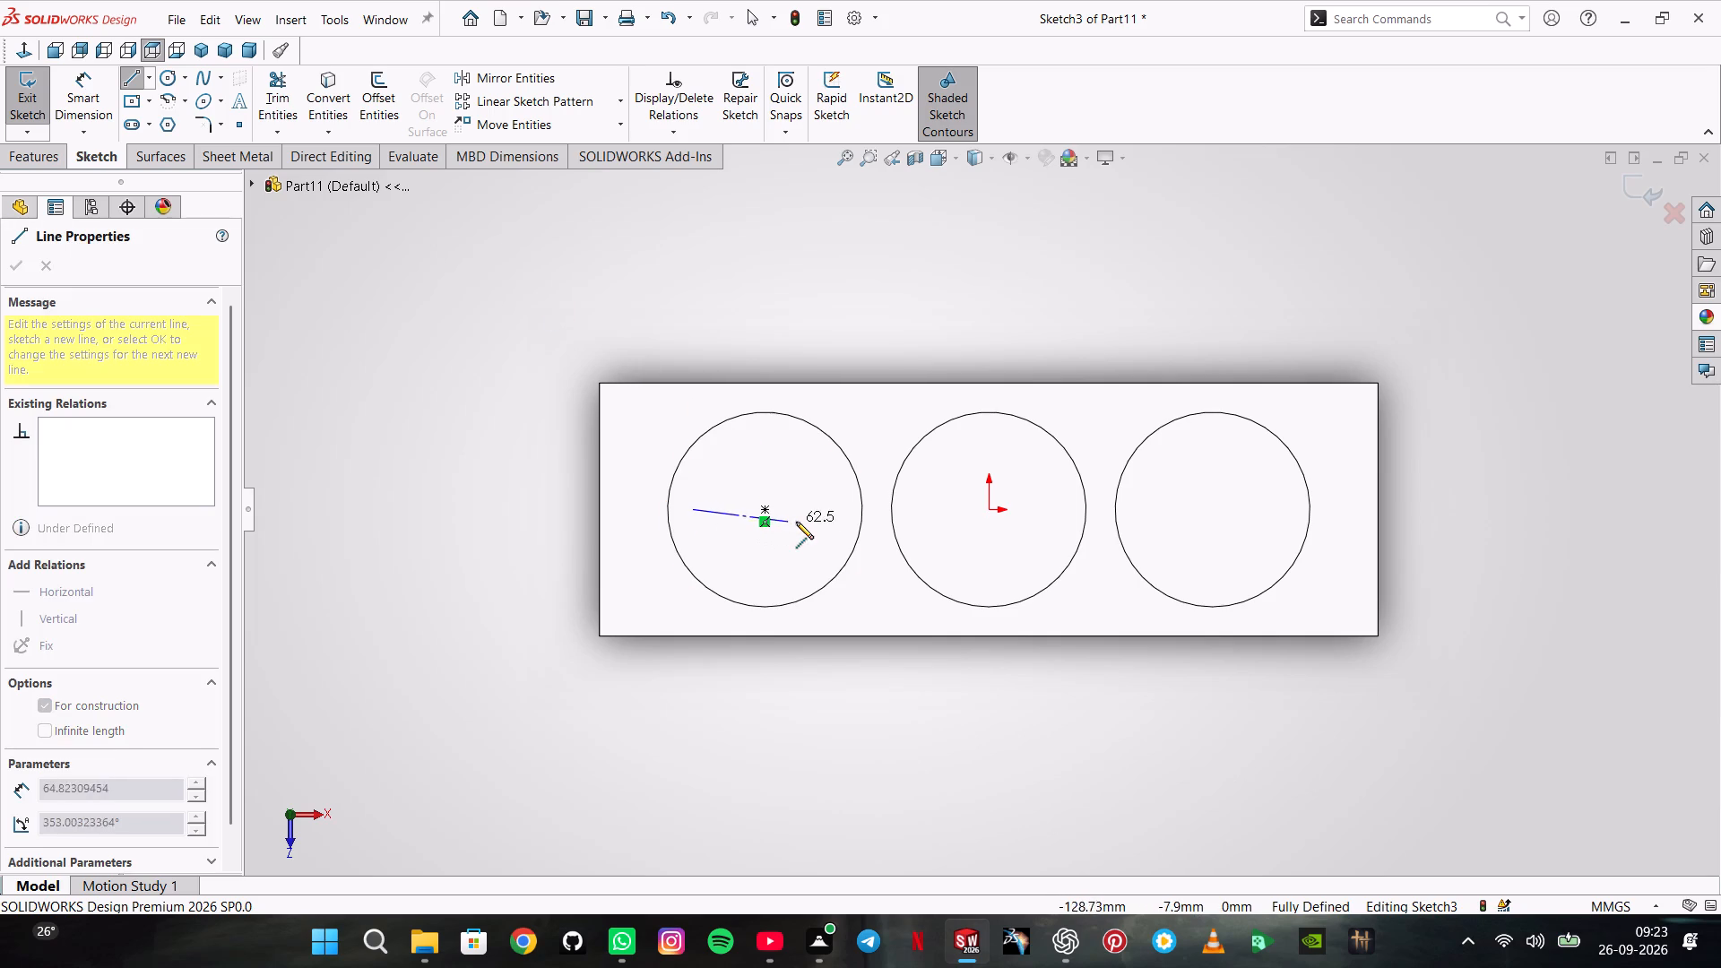
click(828, 511)
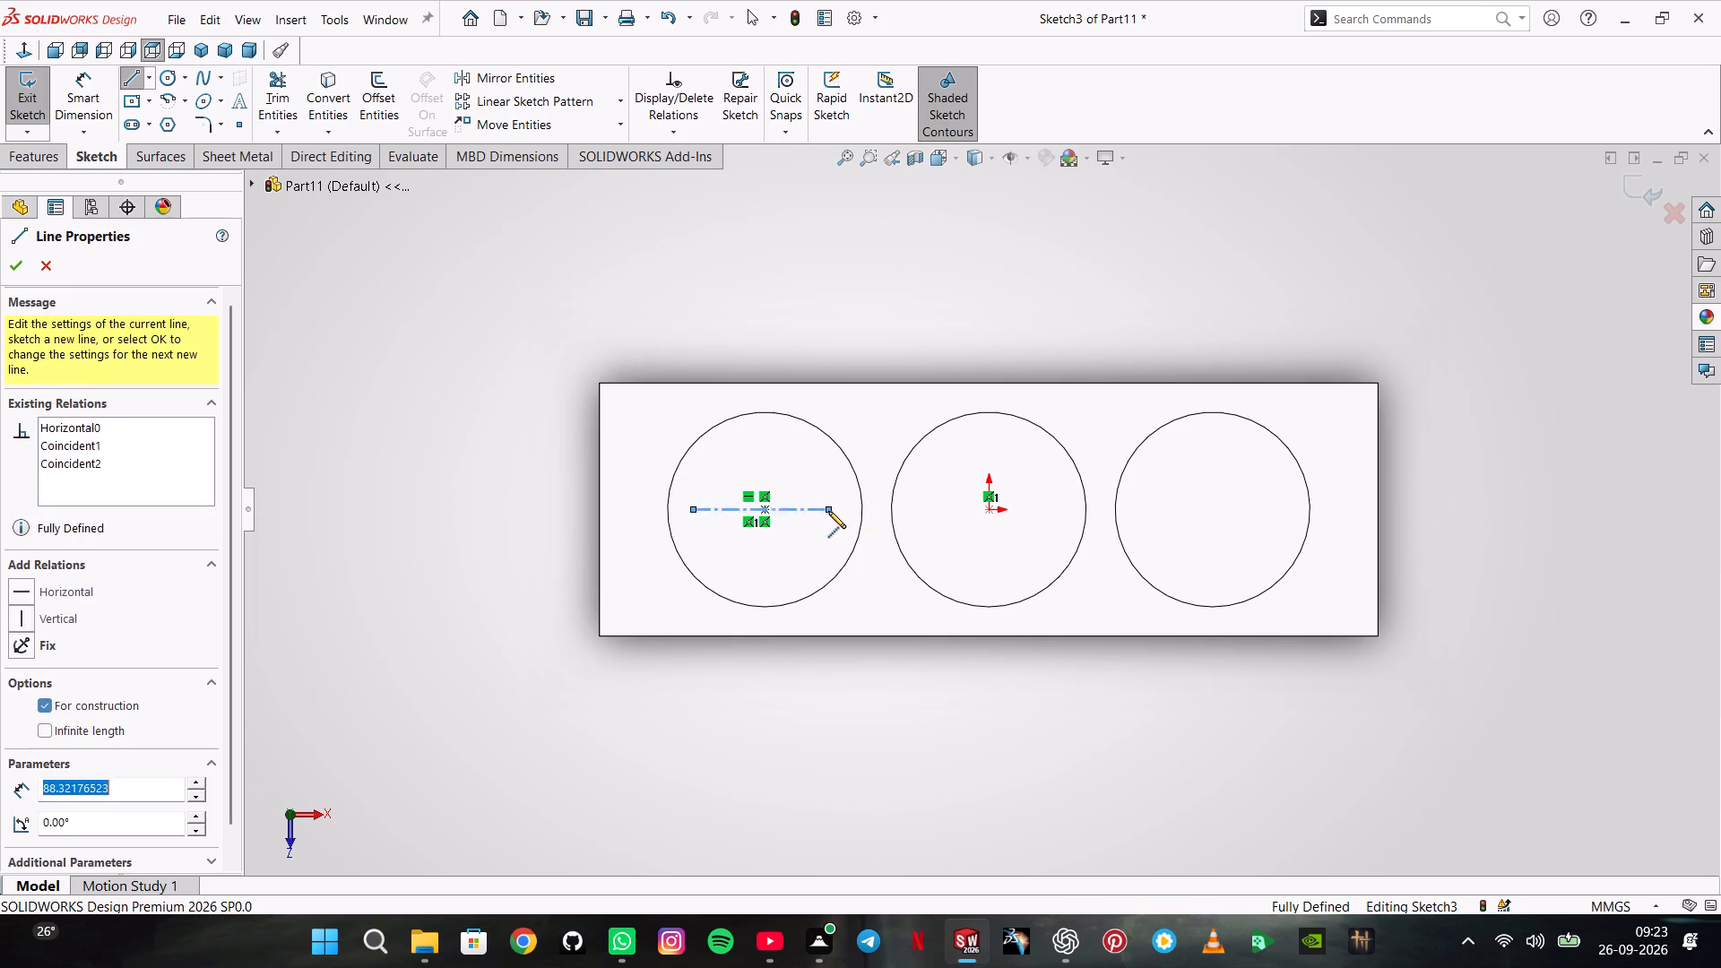
Sketch two circles about 32 mm in diameter, centred on the two ends of the construction centerline in the left recess.
double_click(835, 477)
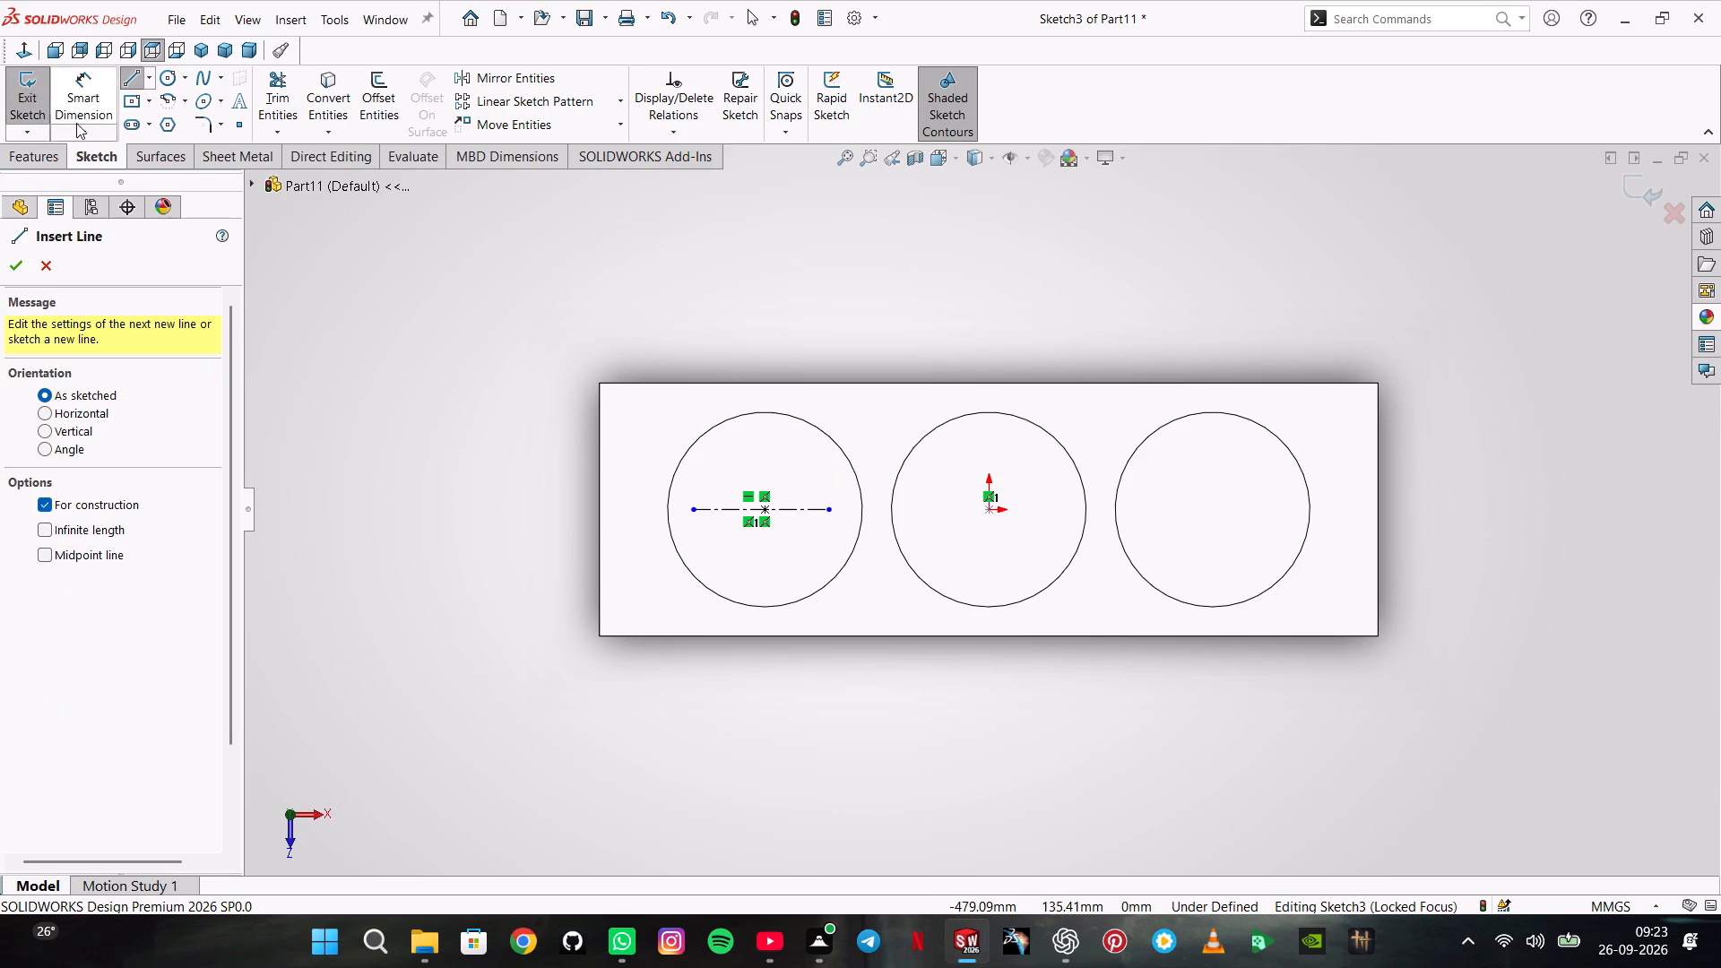
click(162, 82)
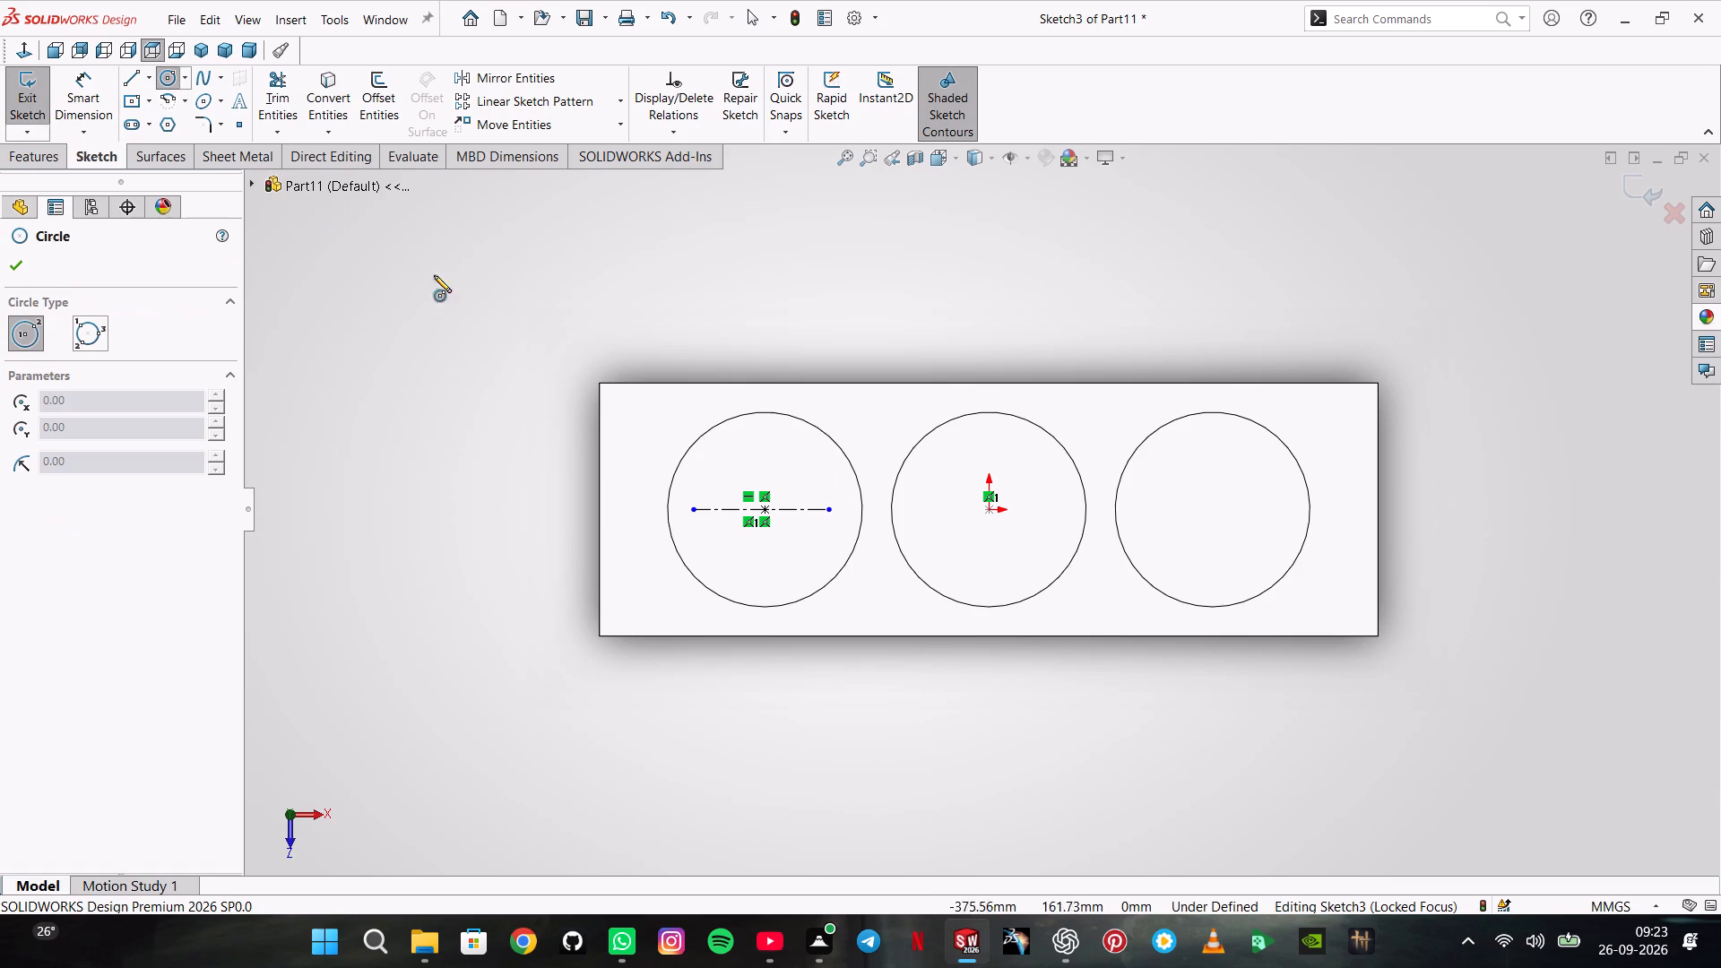
click(691, 510)
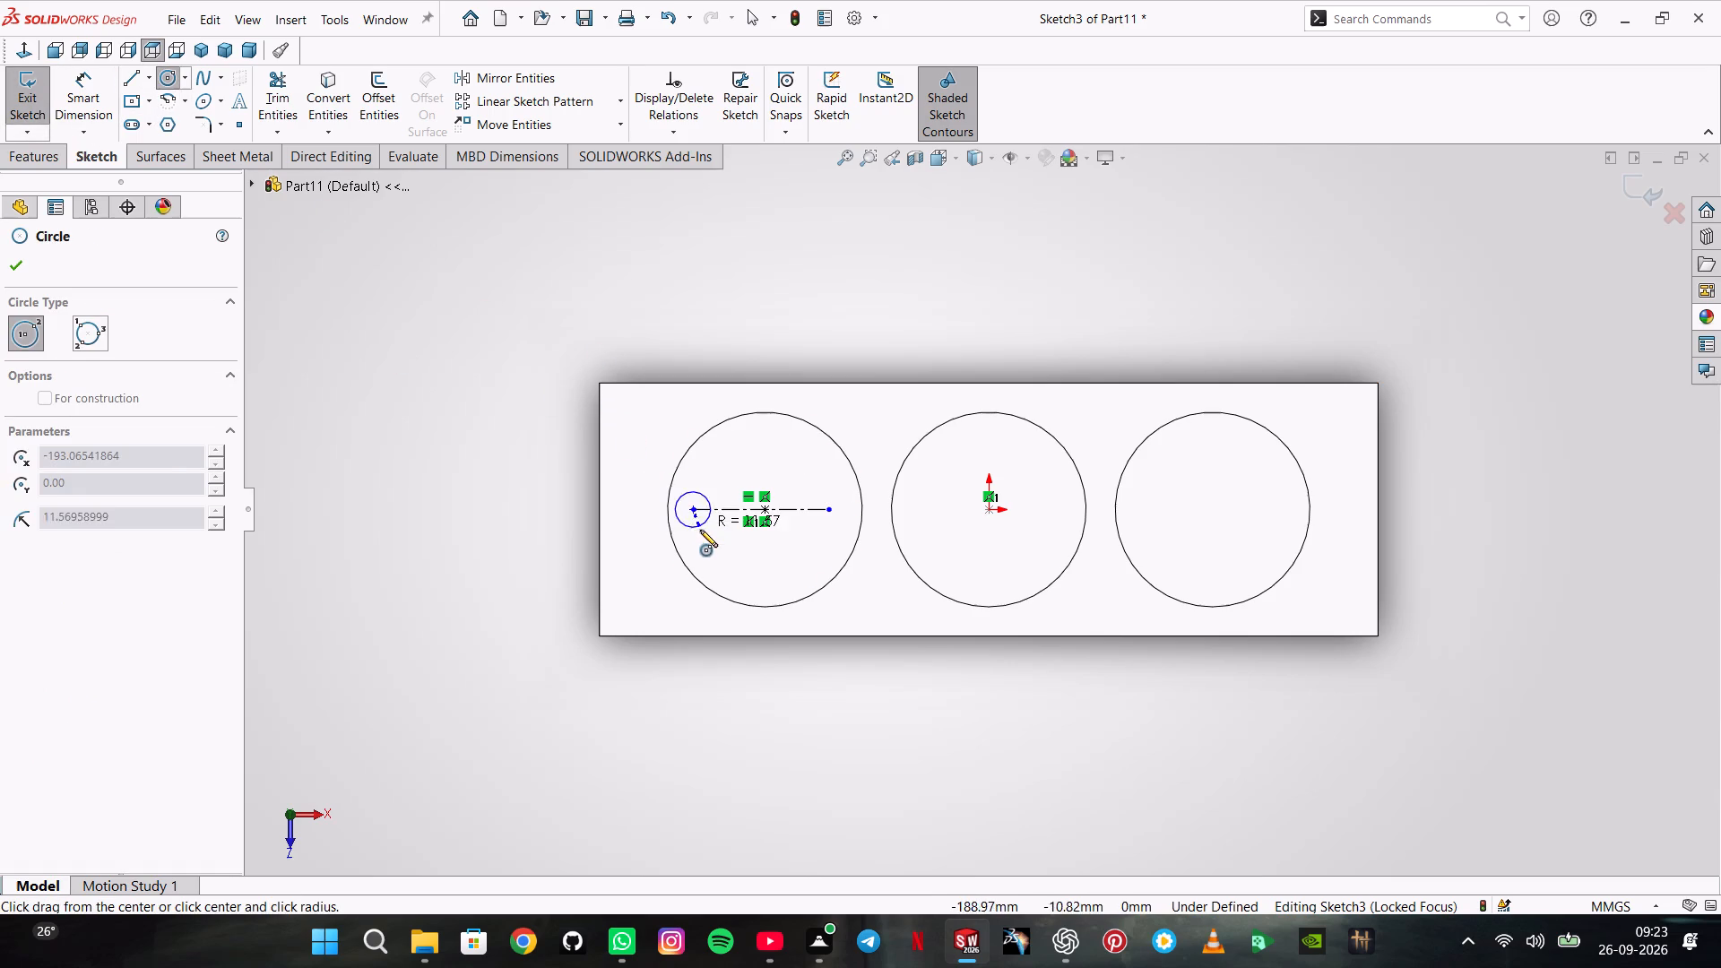
click(702, 532)
click(829, 513)
click(816, 531)
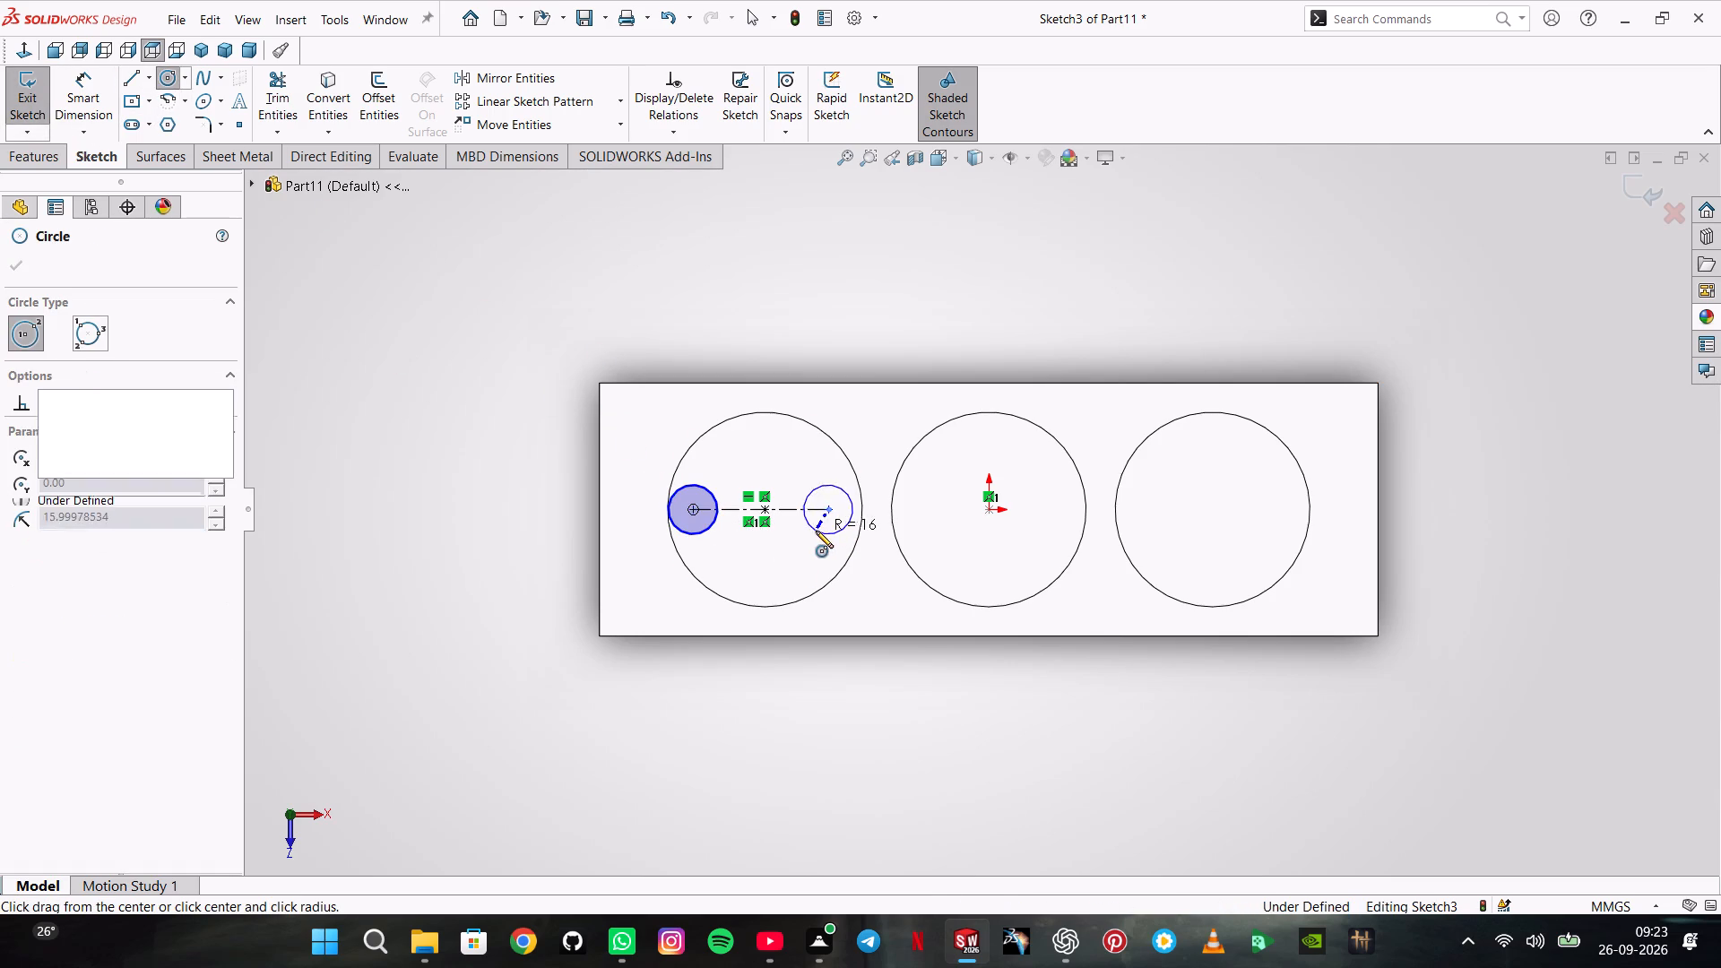
Dimension the diameter of the circle at the centerline's left end as 50.8 mm.
click(97, 89)
click(671, 526)
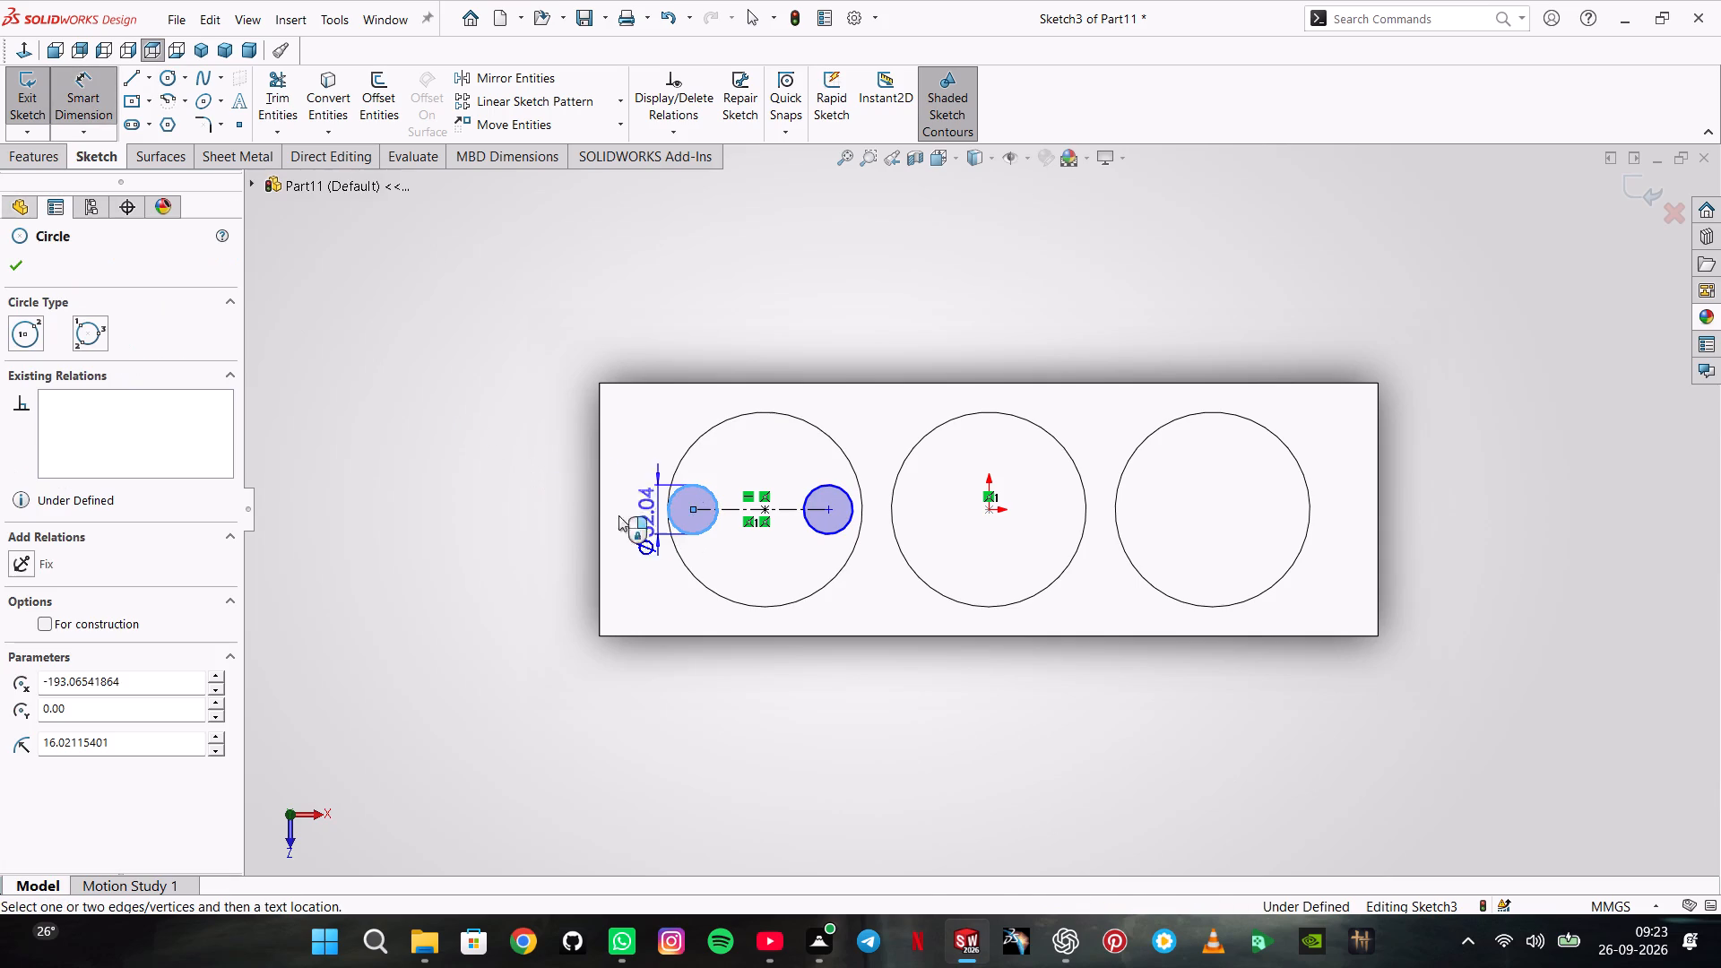
click(584, 509)
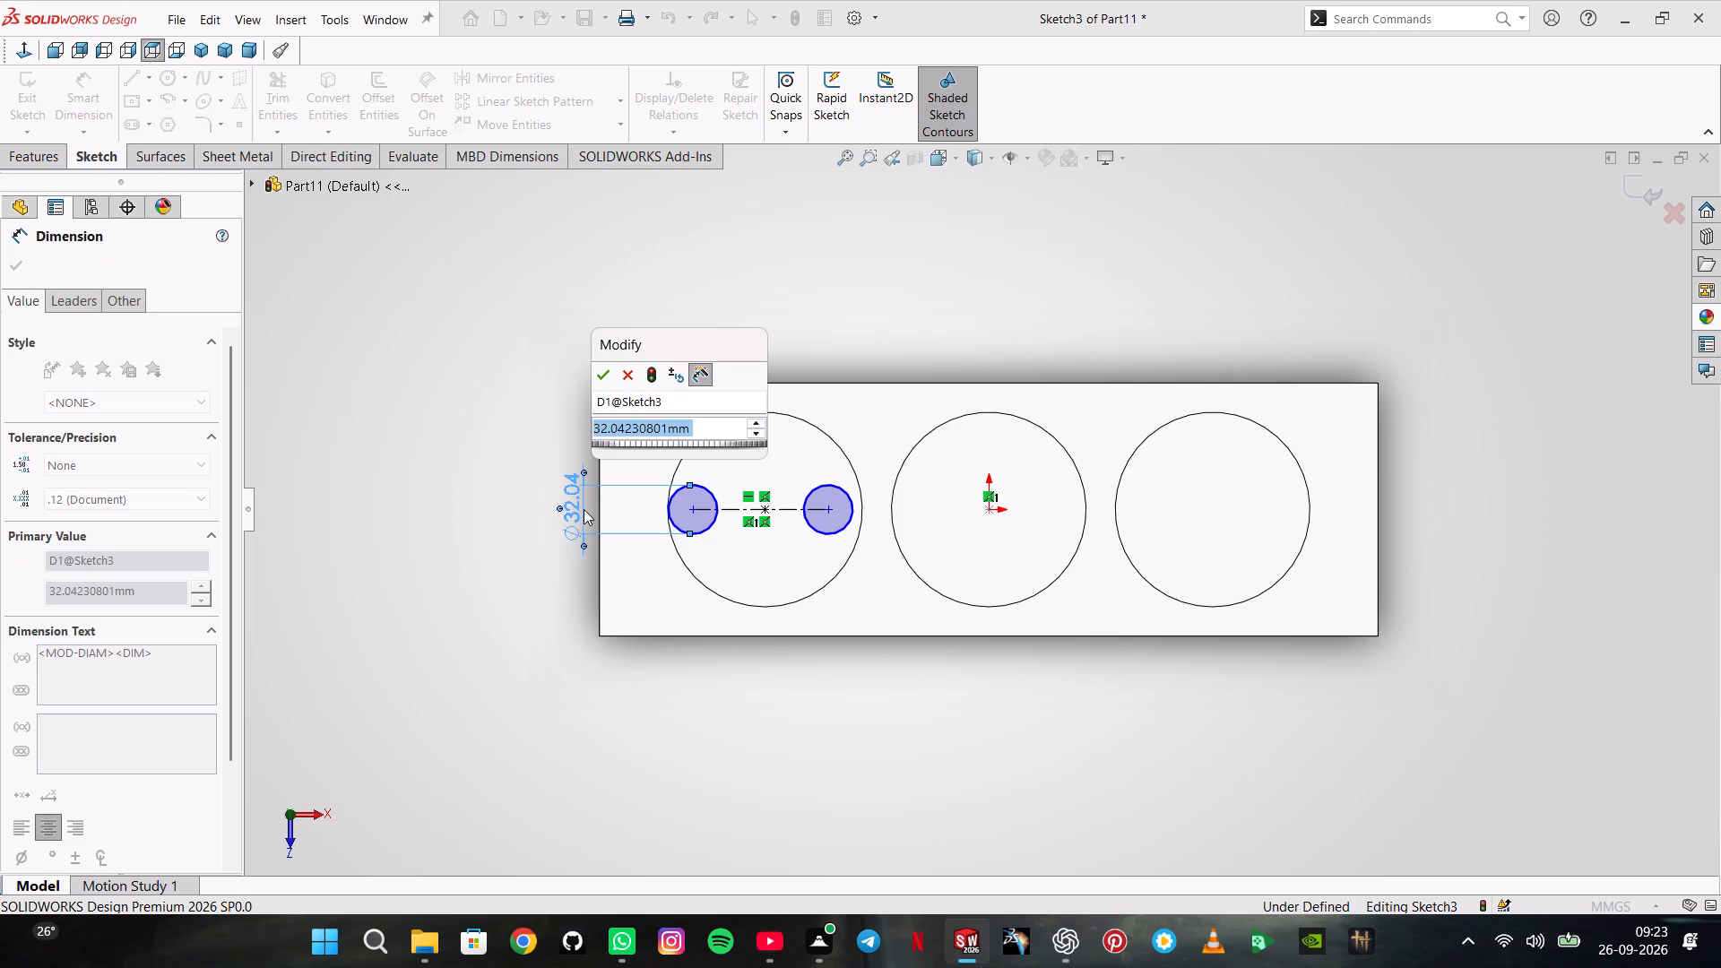
text(50.8)
key(Return)
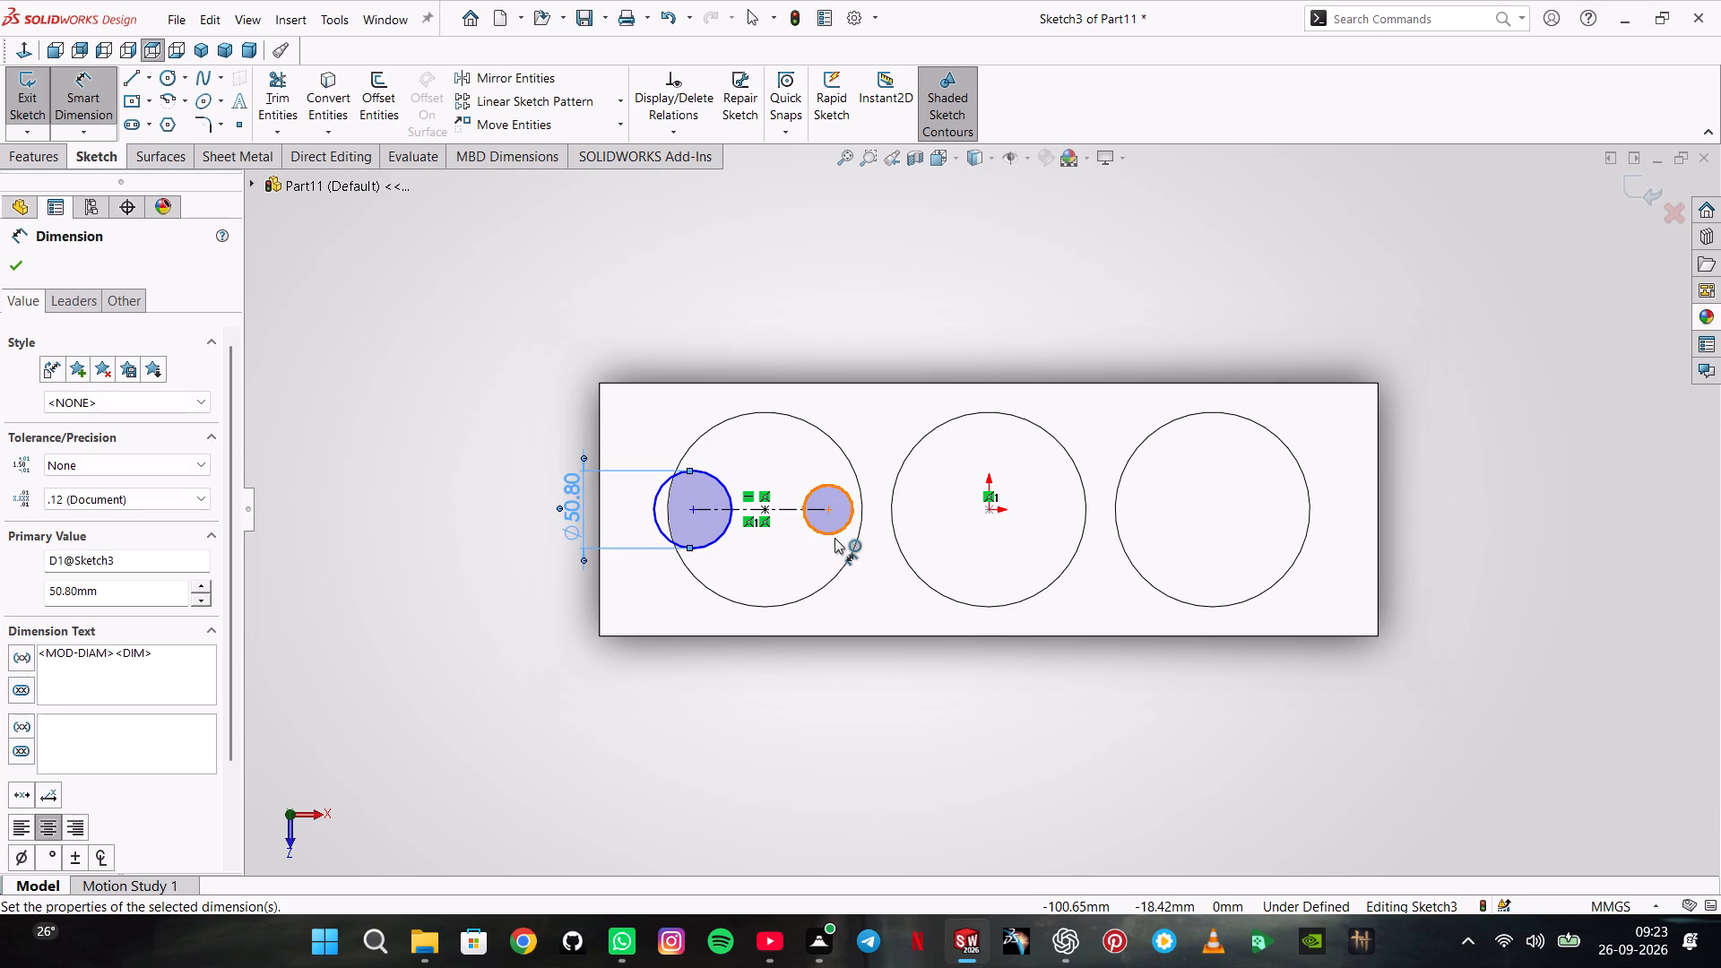
key(Escape)
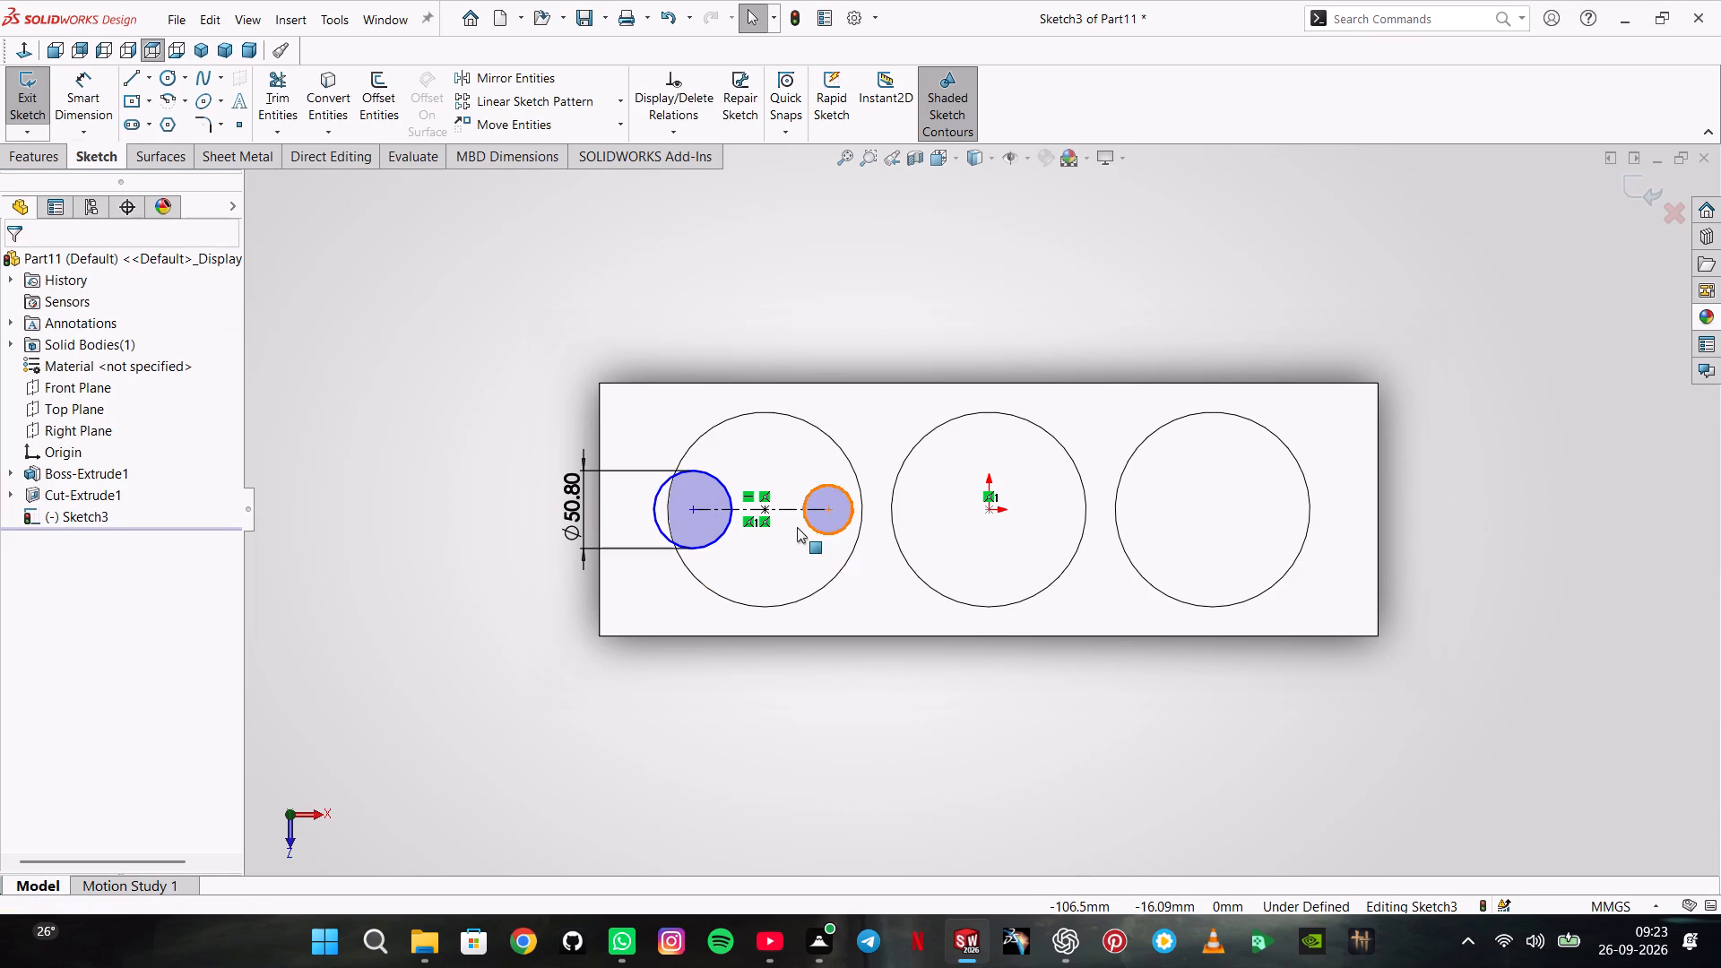
Add an Equal relation between the two small circles in the left recess.
ctrl+click(692, 540)
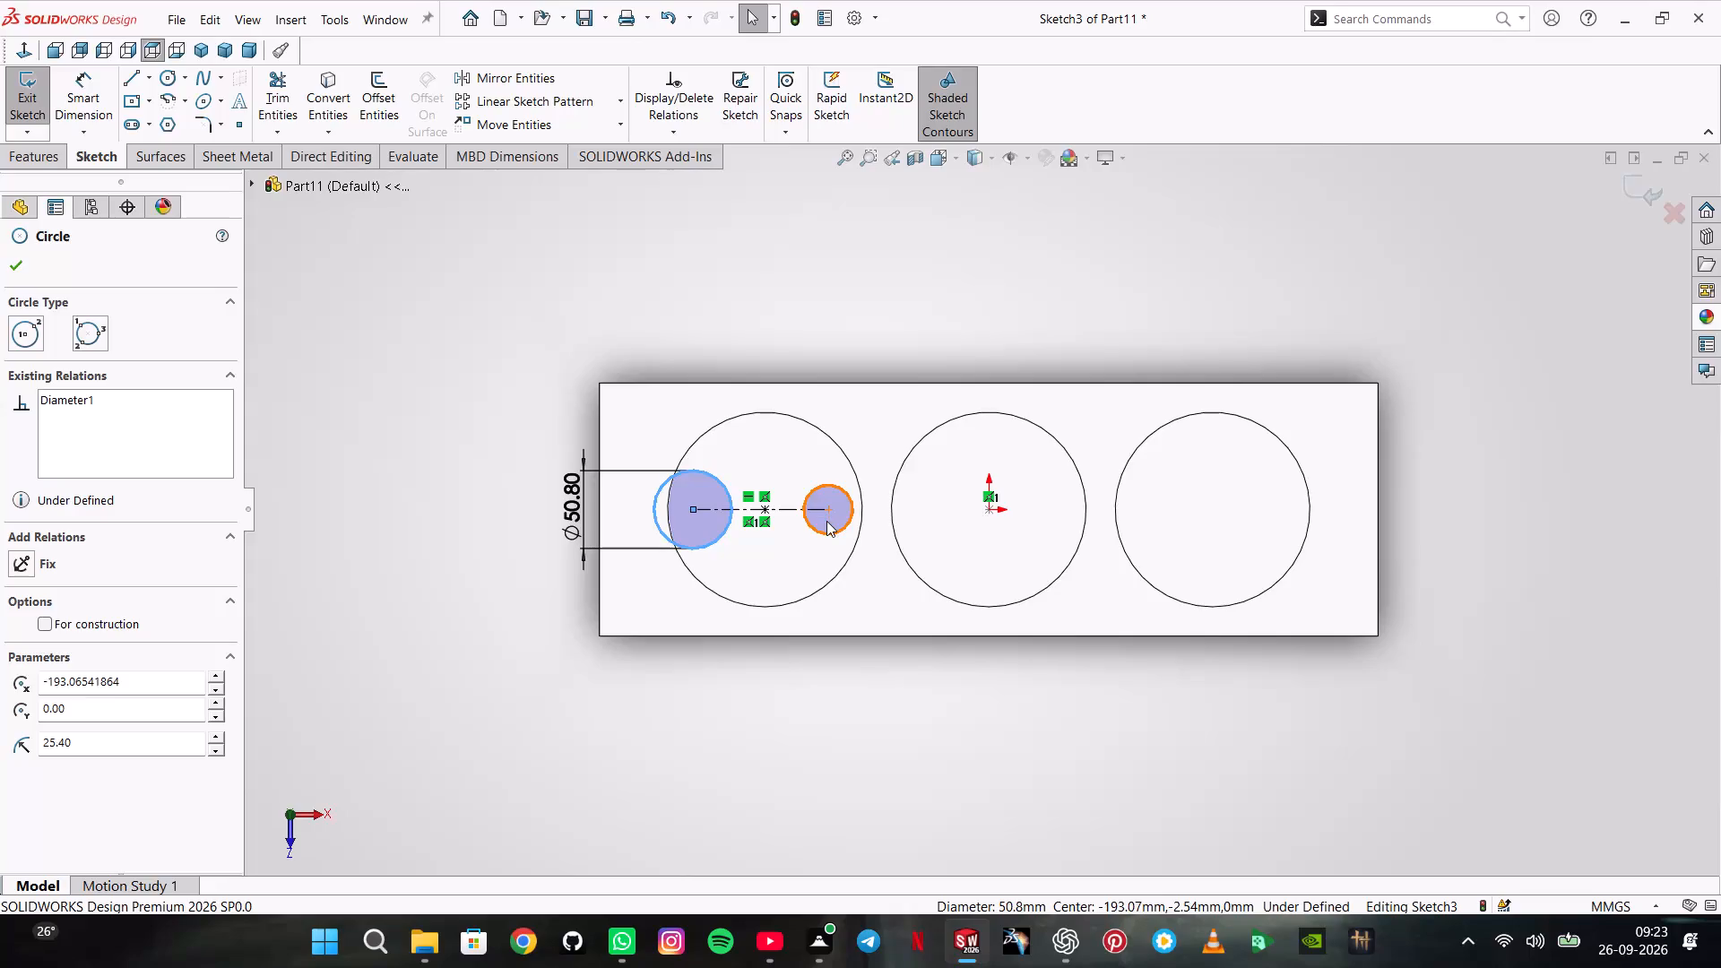
ctrl+click(826, 521)
click(79, 655)
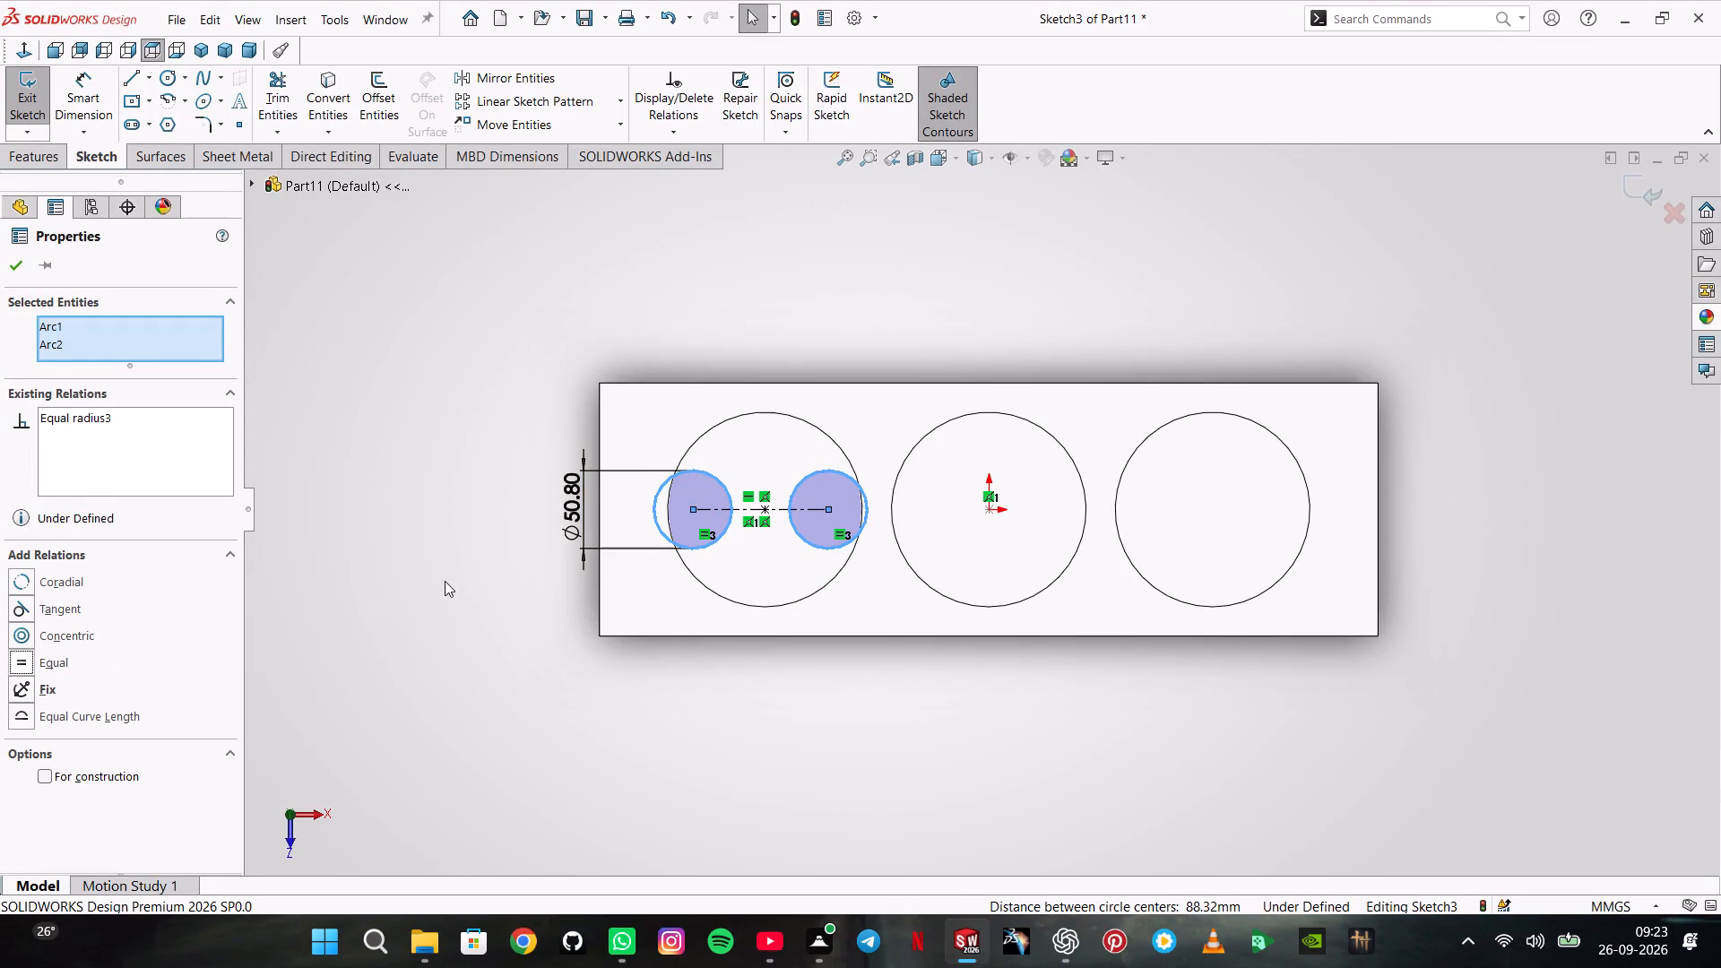
click(445, 580)
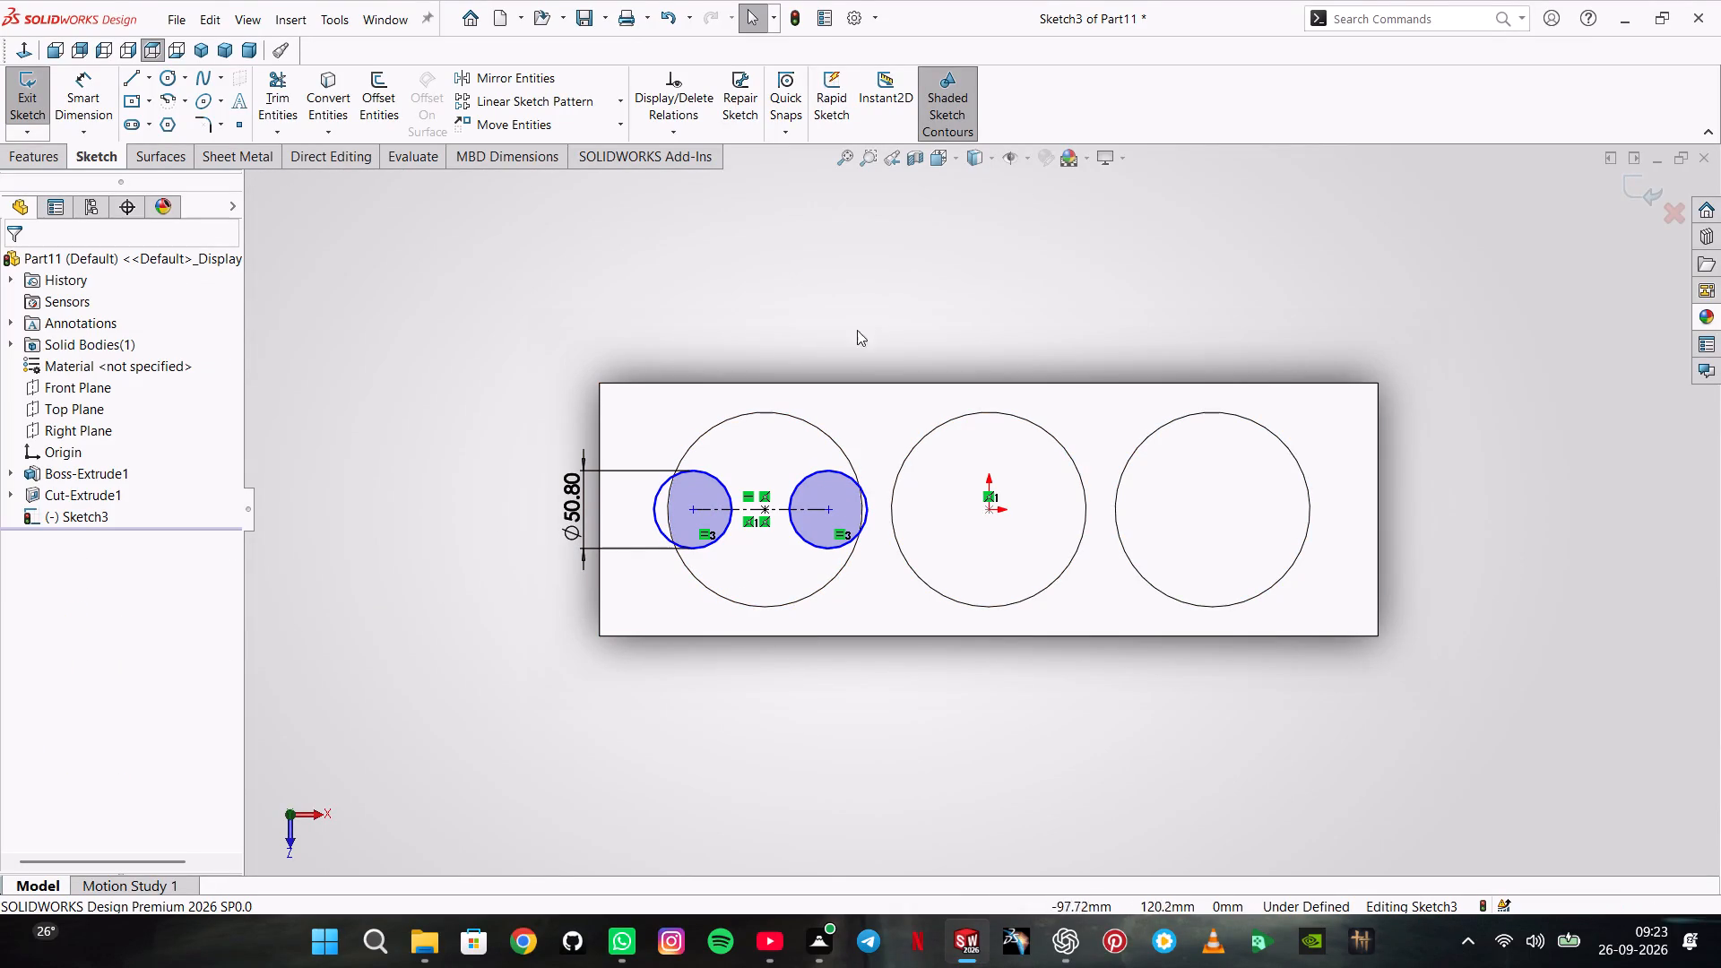
Add a Midpoint relation between the construction centerline and the point at the left recess's centre.
click(774, 506)
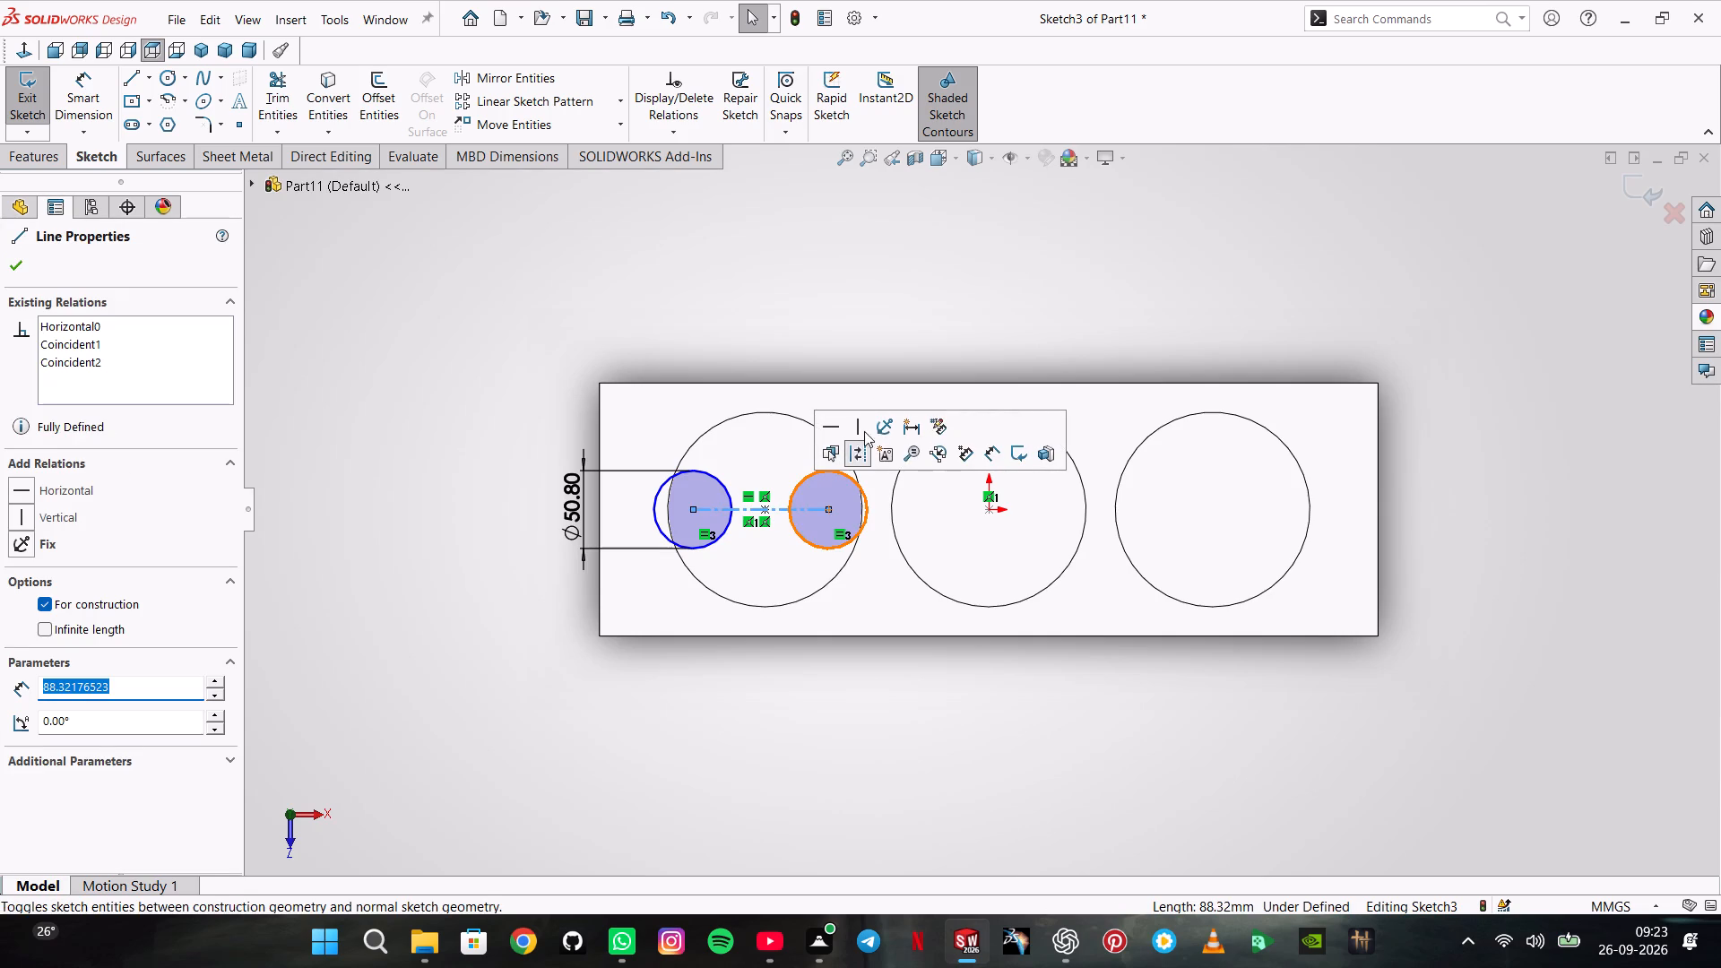
shift+click(760, 509)
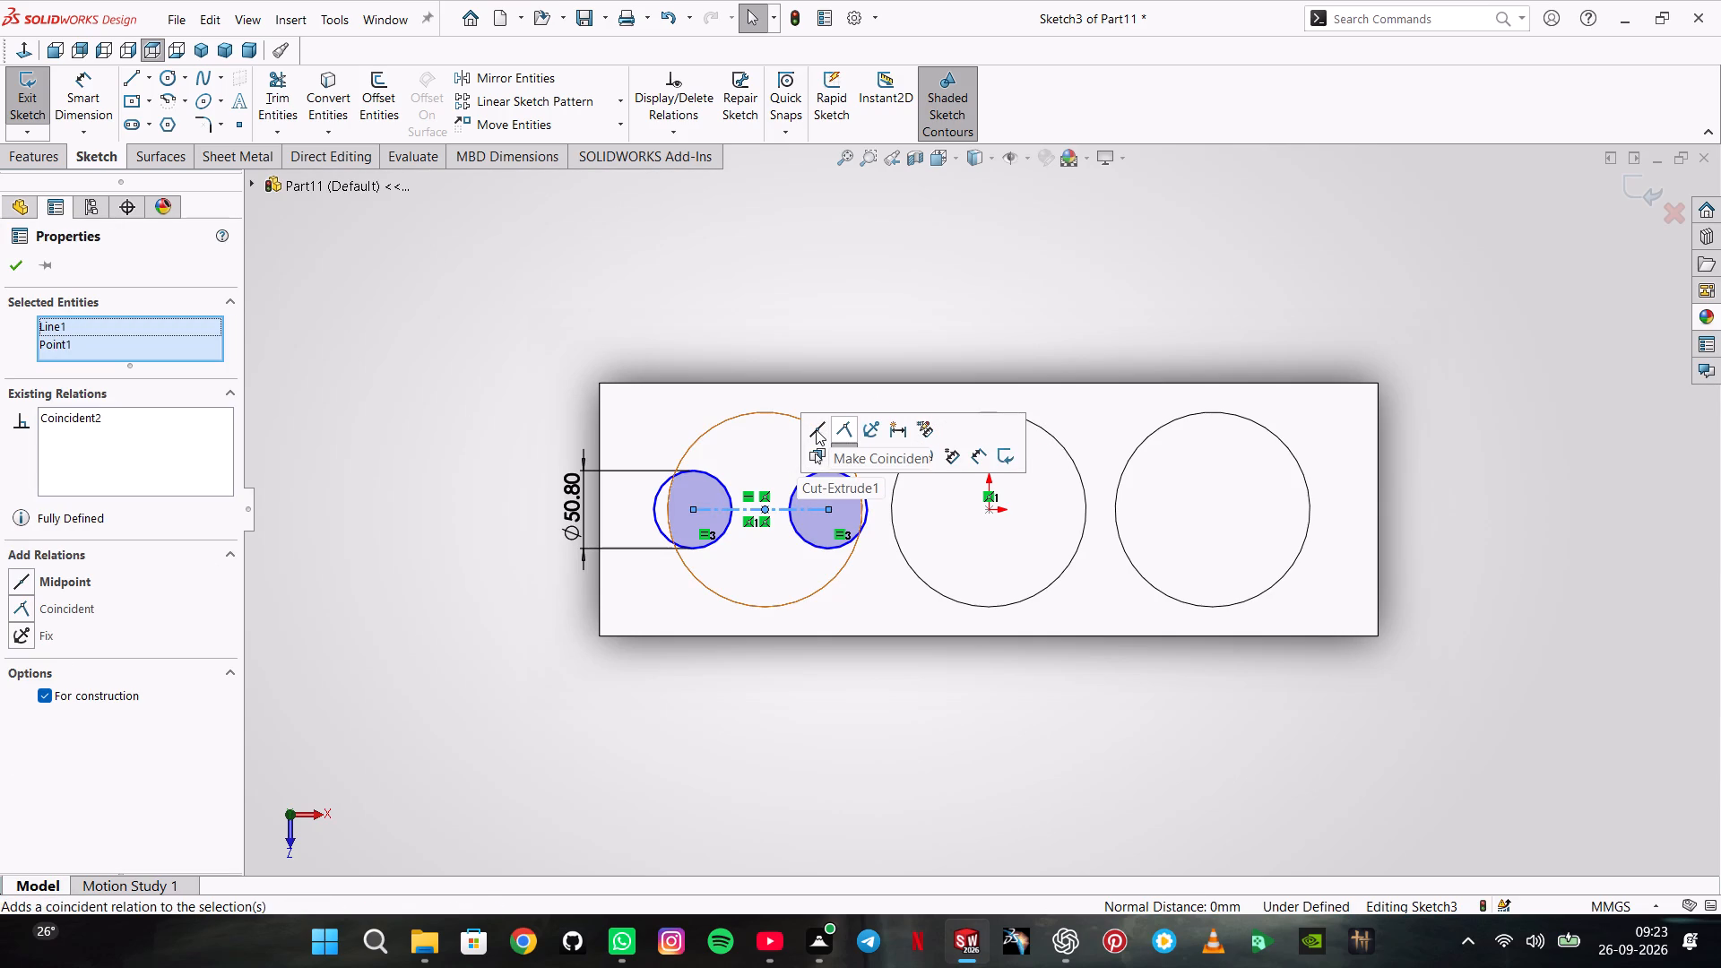
click(816, 429)
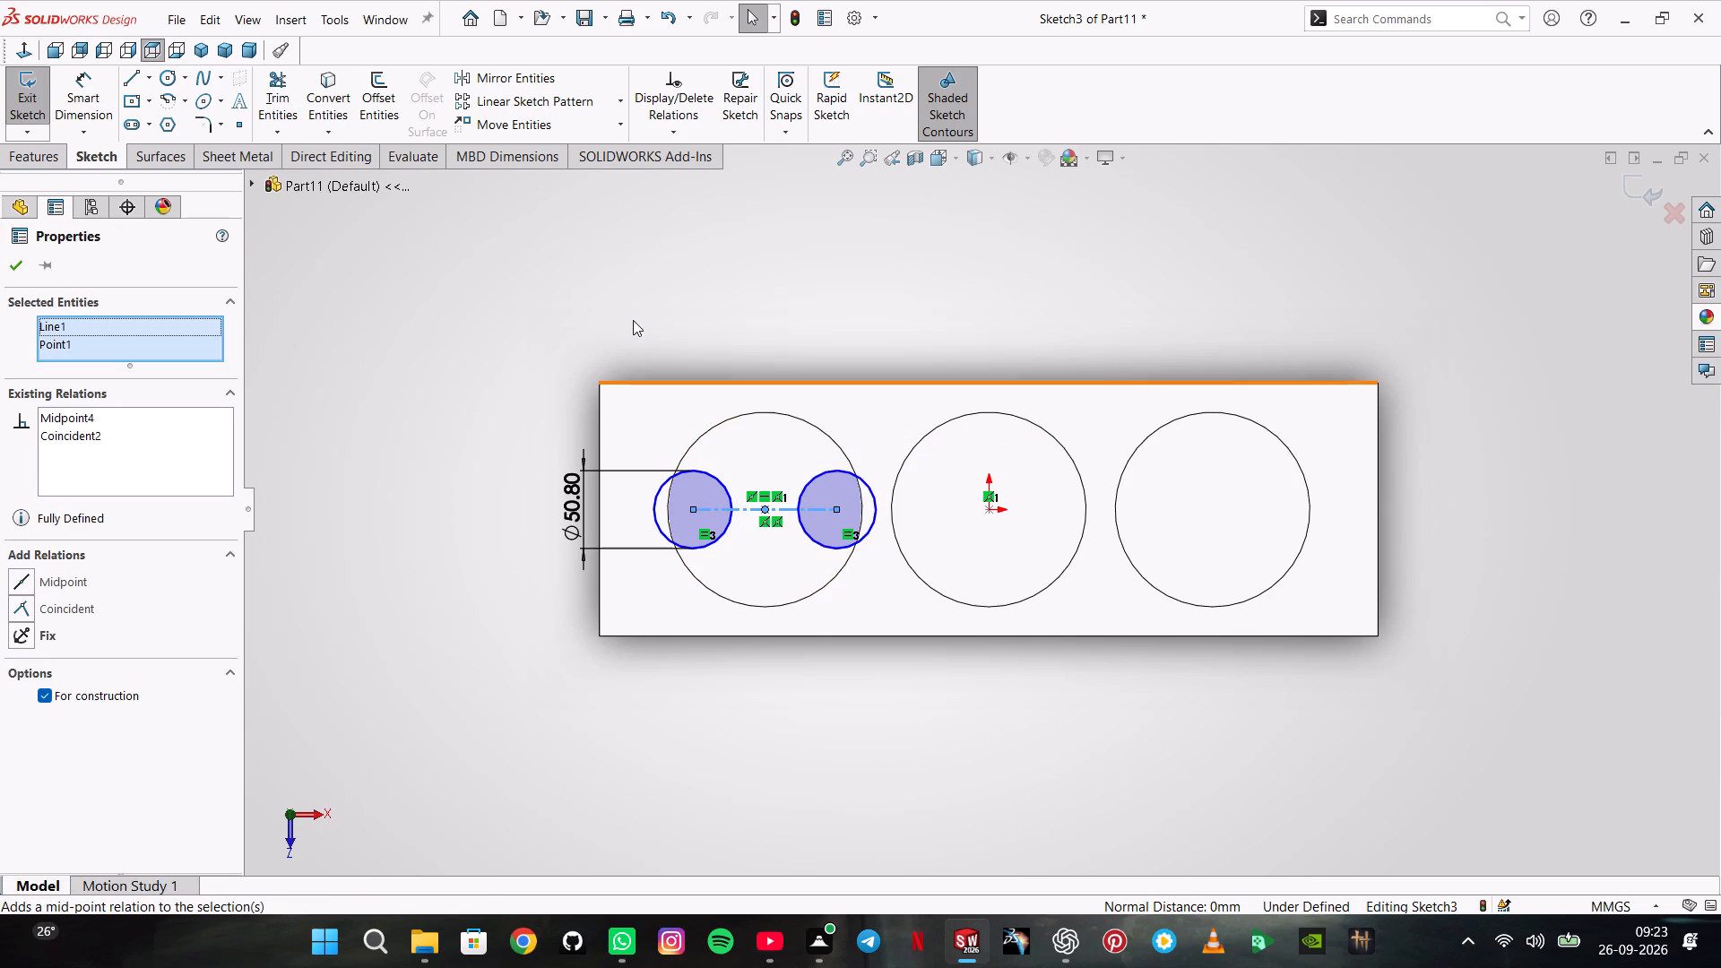
click(633, 320)
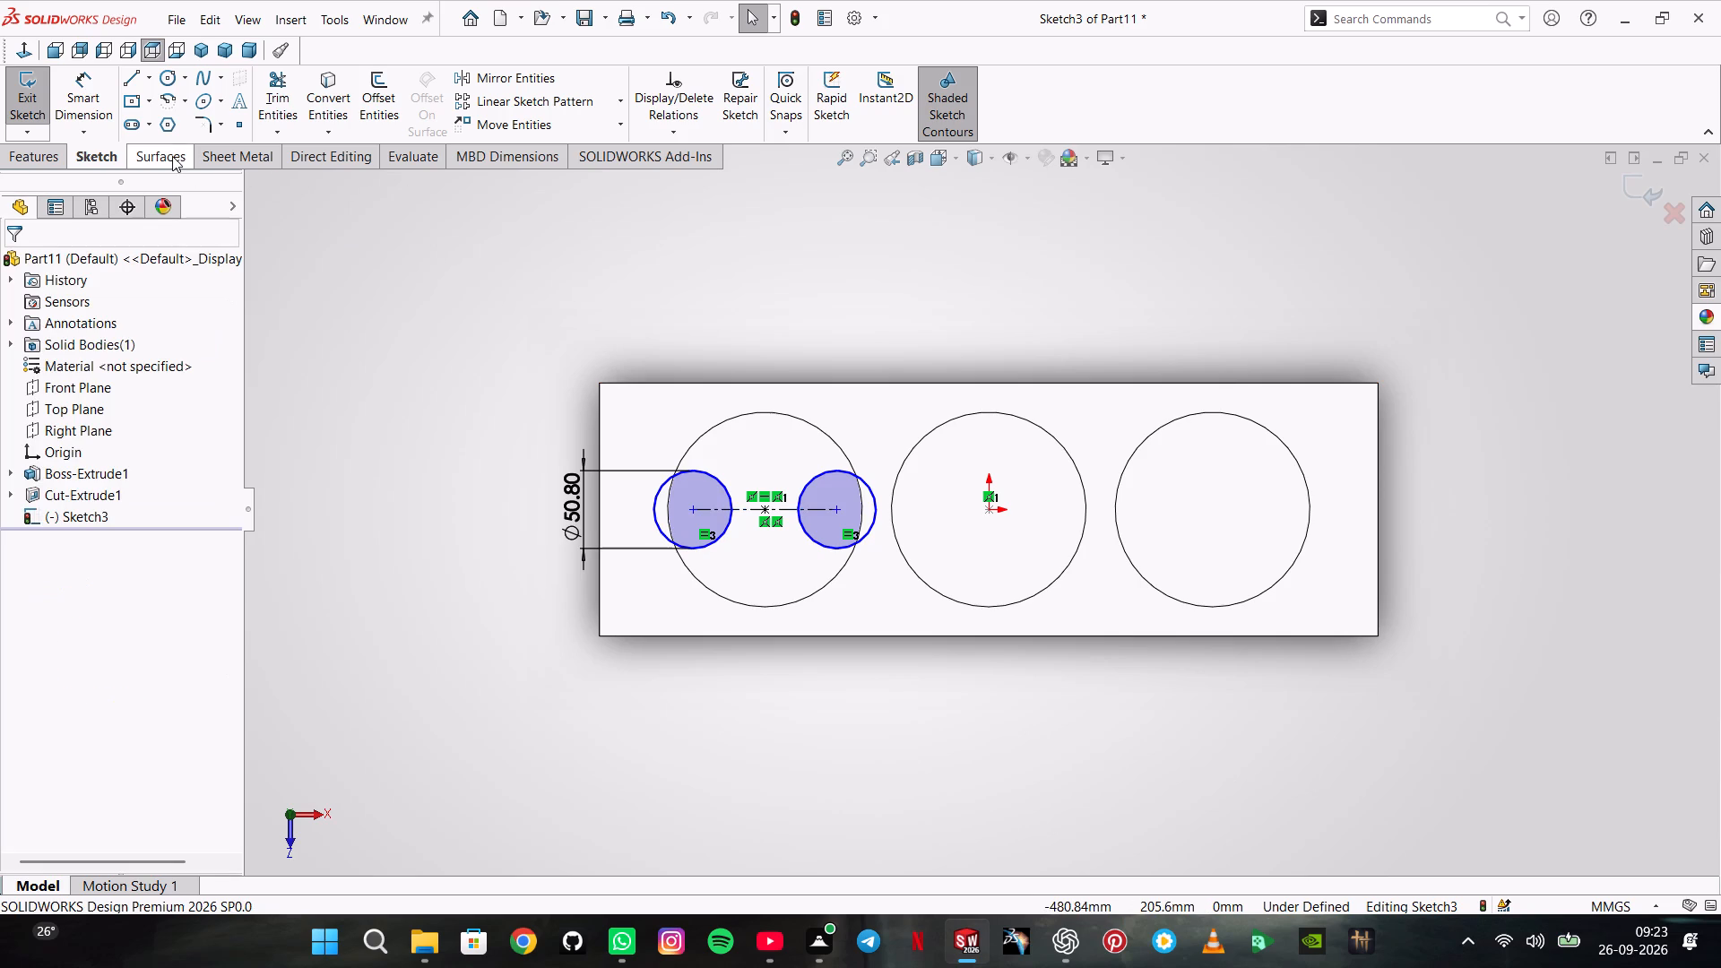
Dimension the length of the construction centerline between the two small circle centres as 60.96 mm.
click(95, 96)
click(748, 507)
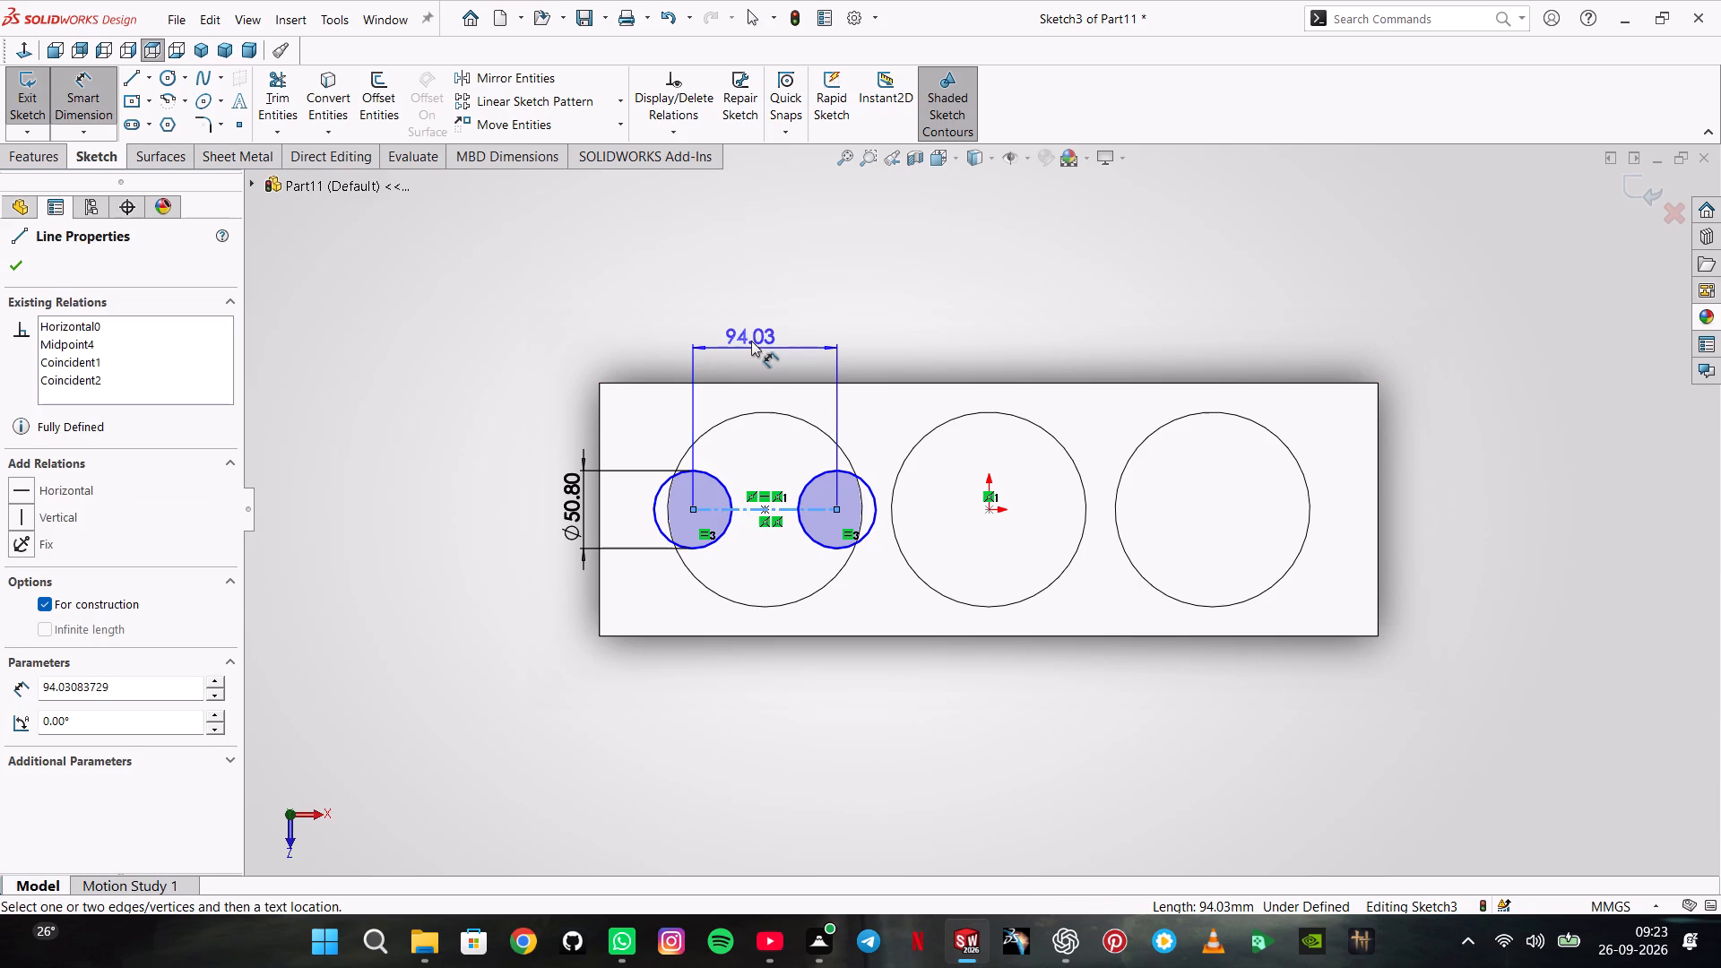
click(751, 341)
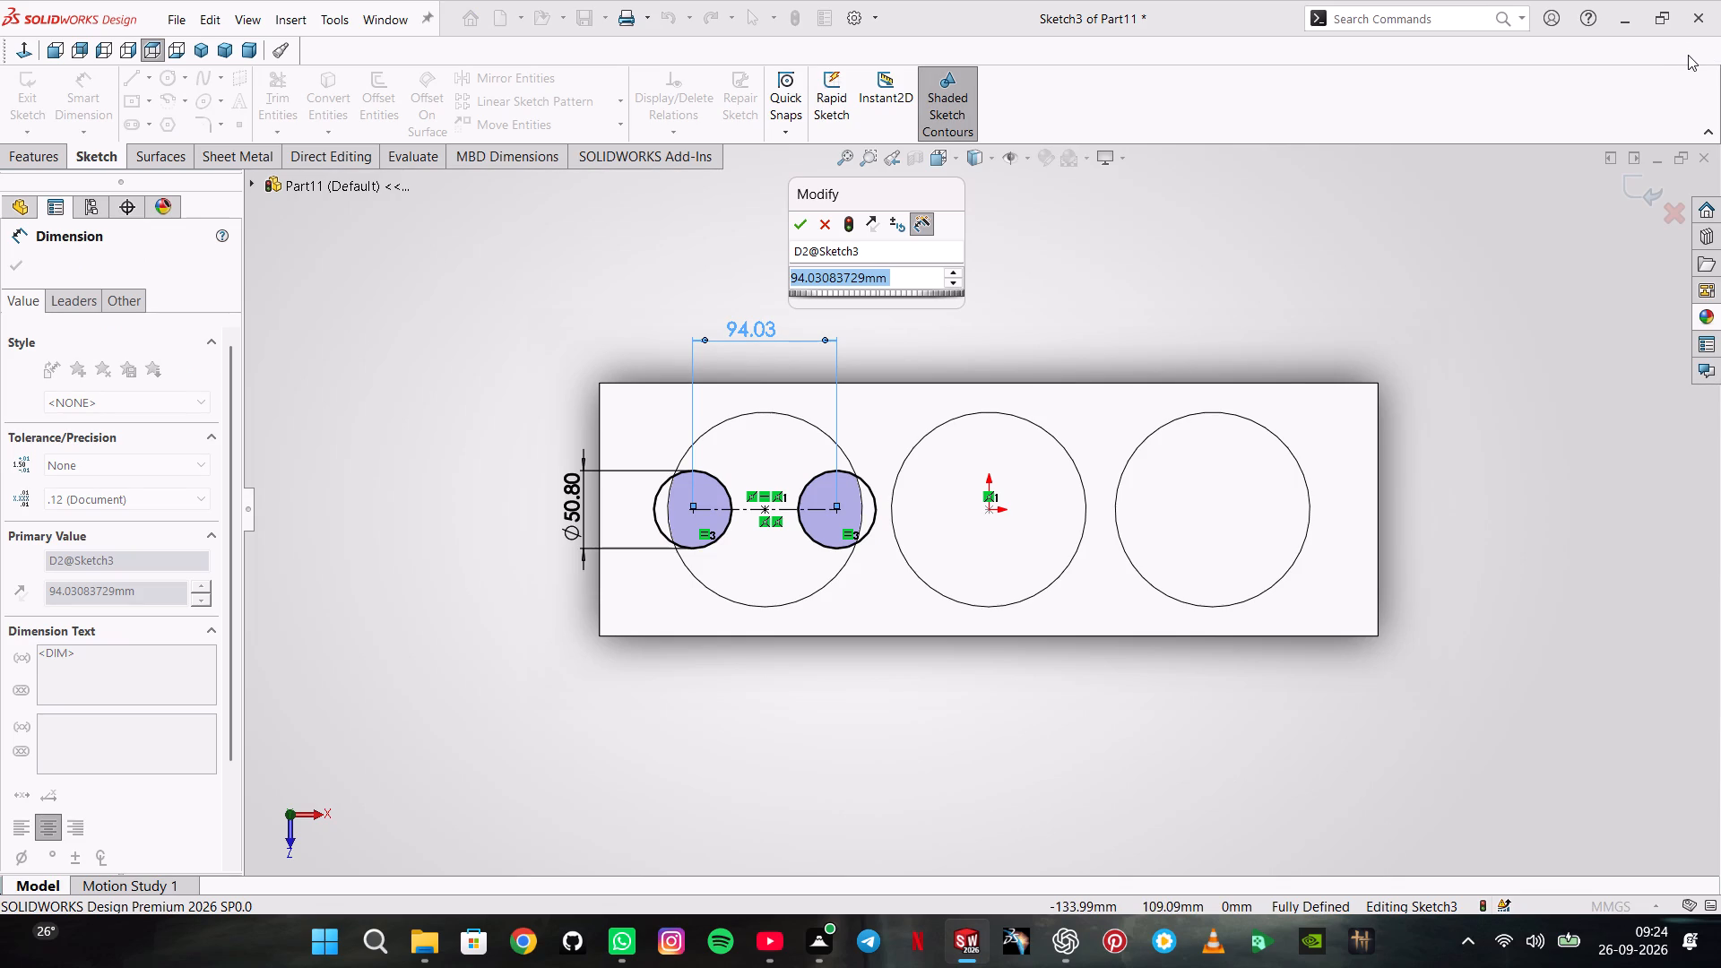
text(60.)
text(96)
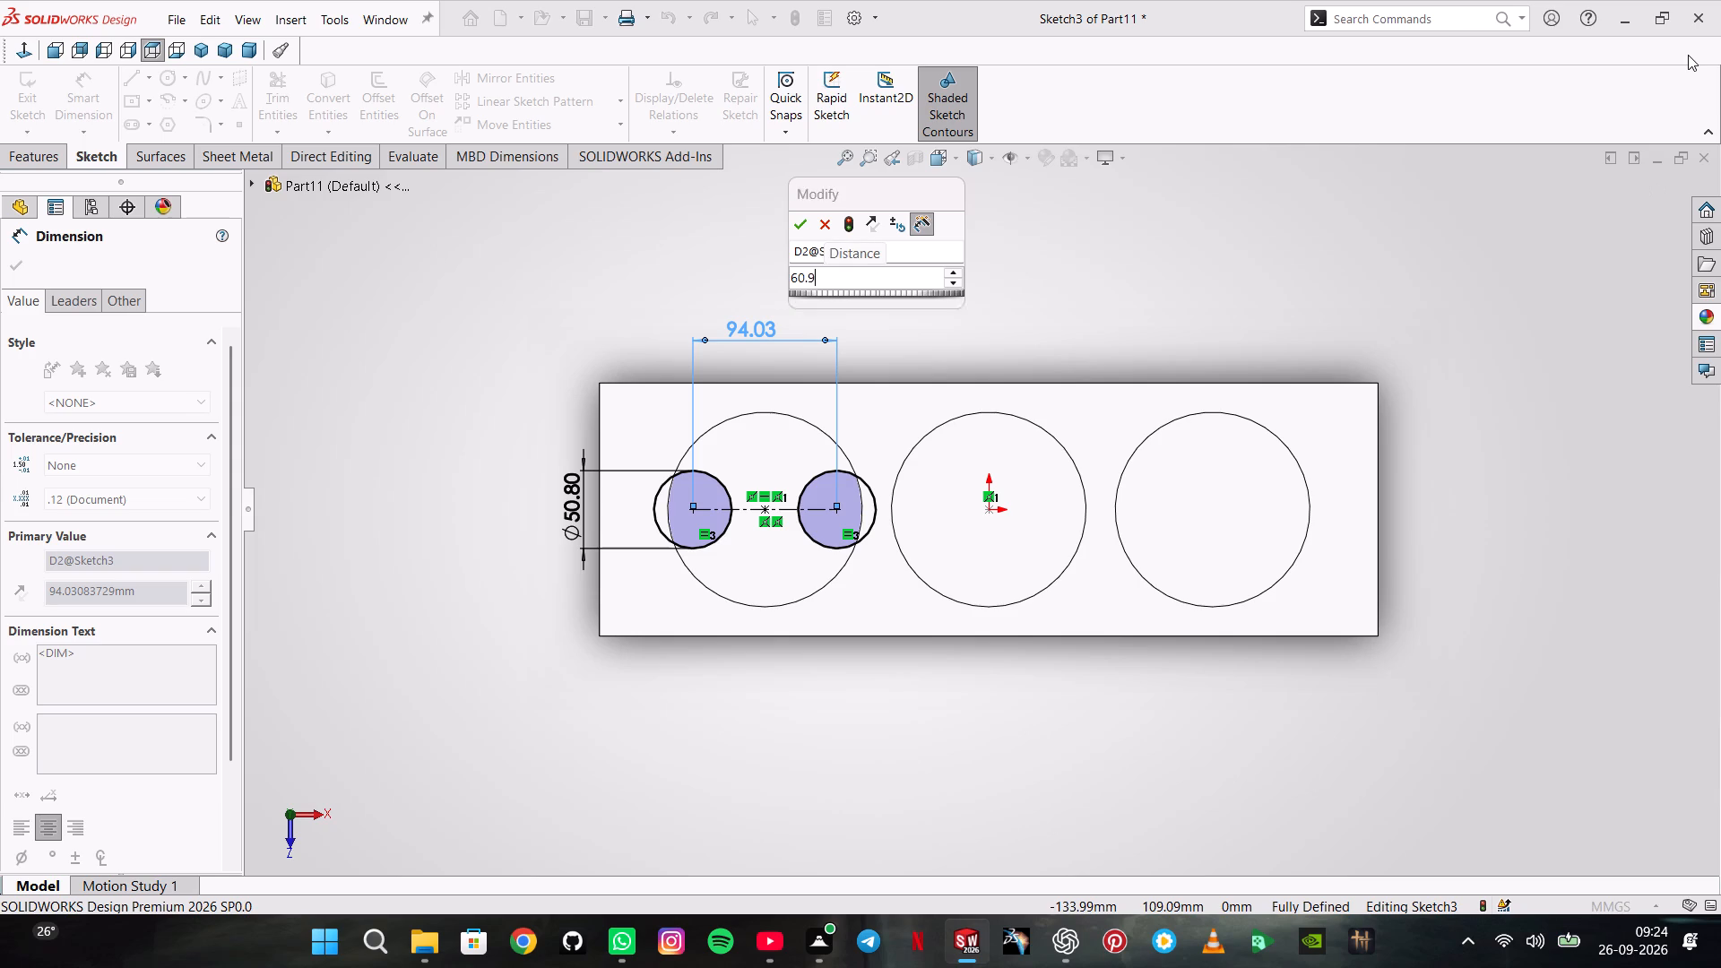
key(Return)
scroll(1688, 55, down, 1)
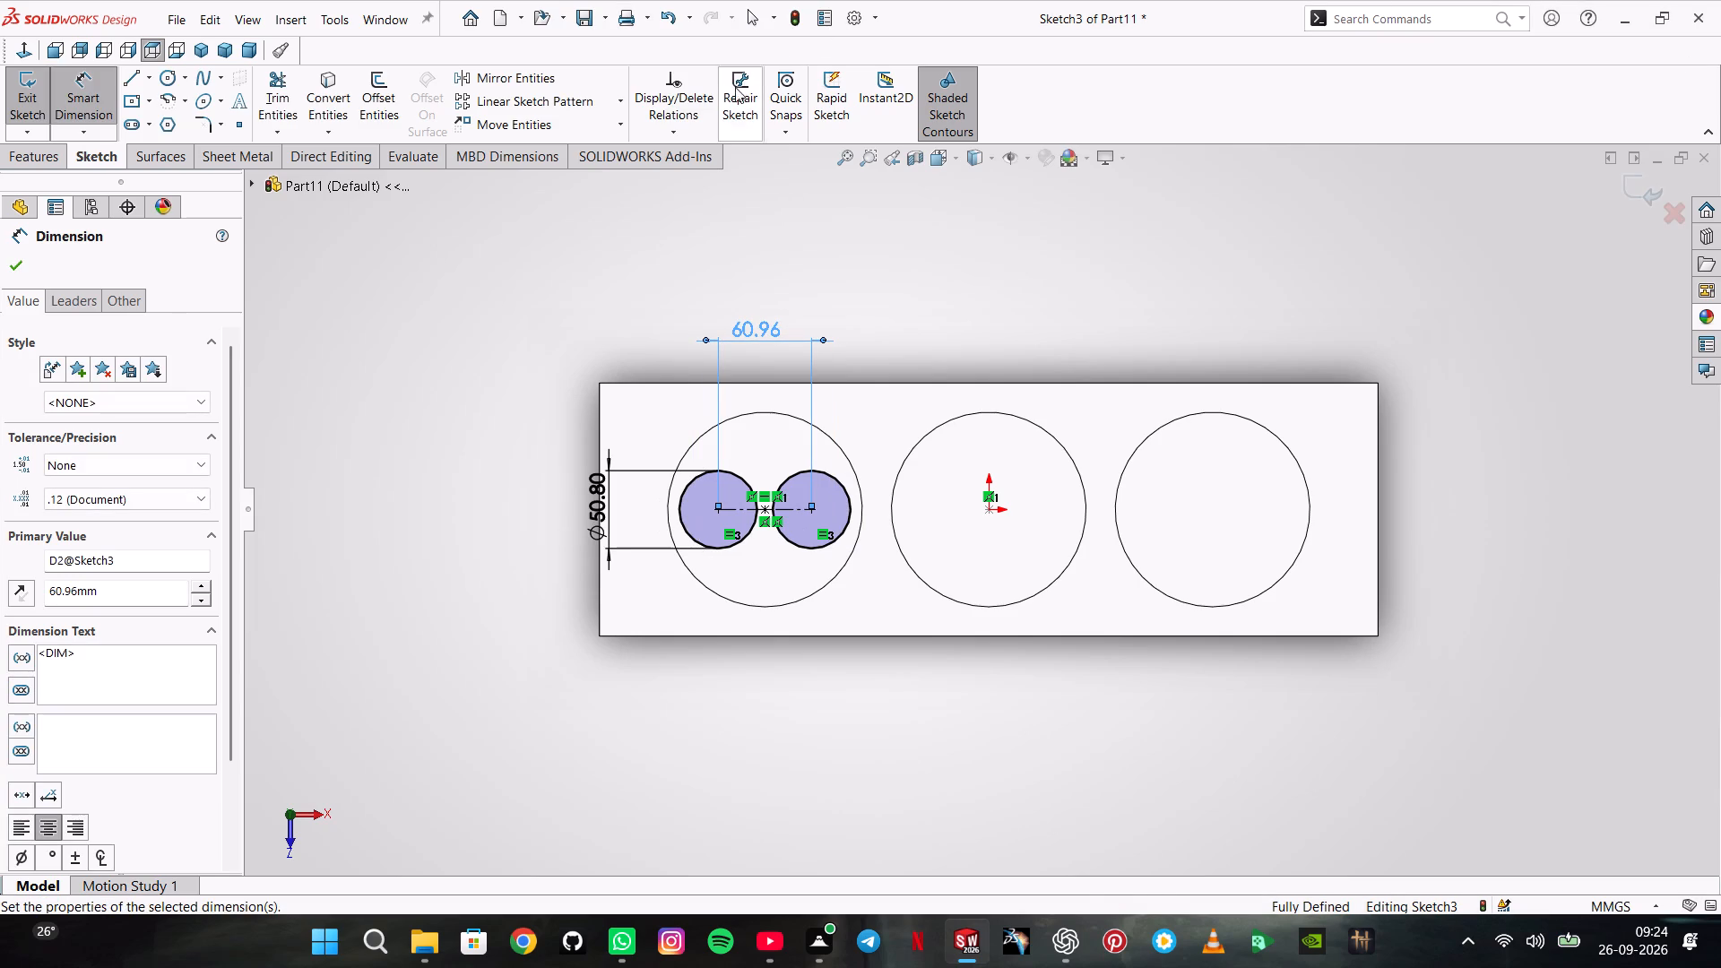
click(4, 255)
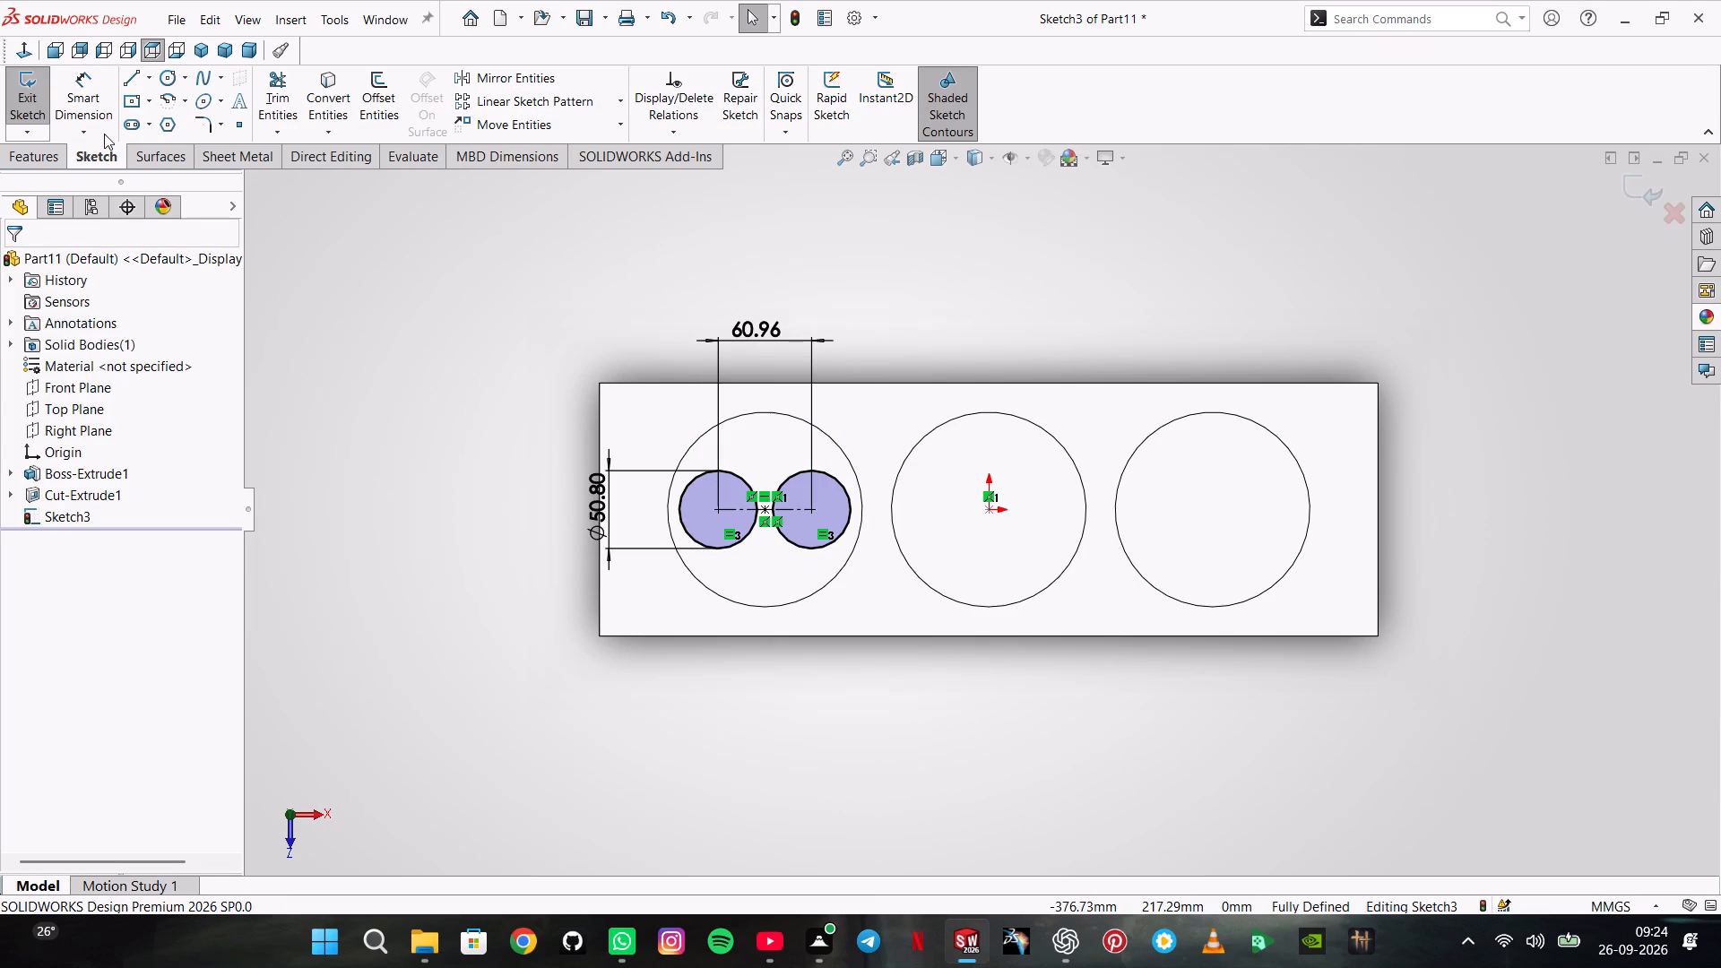
Cut-extrude the two small circles into the left recess floor from the sketch plane with a Blind depth of 2.54 mm.
click(53, 143)
click(56, 152)
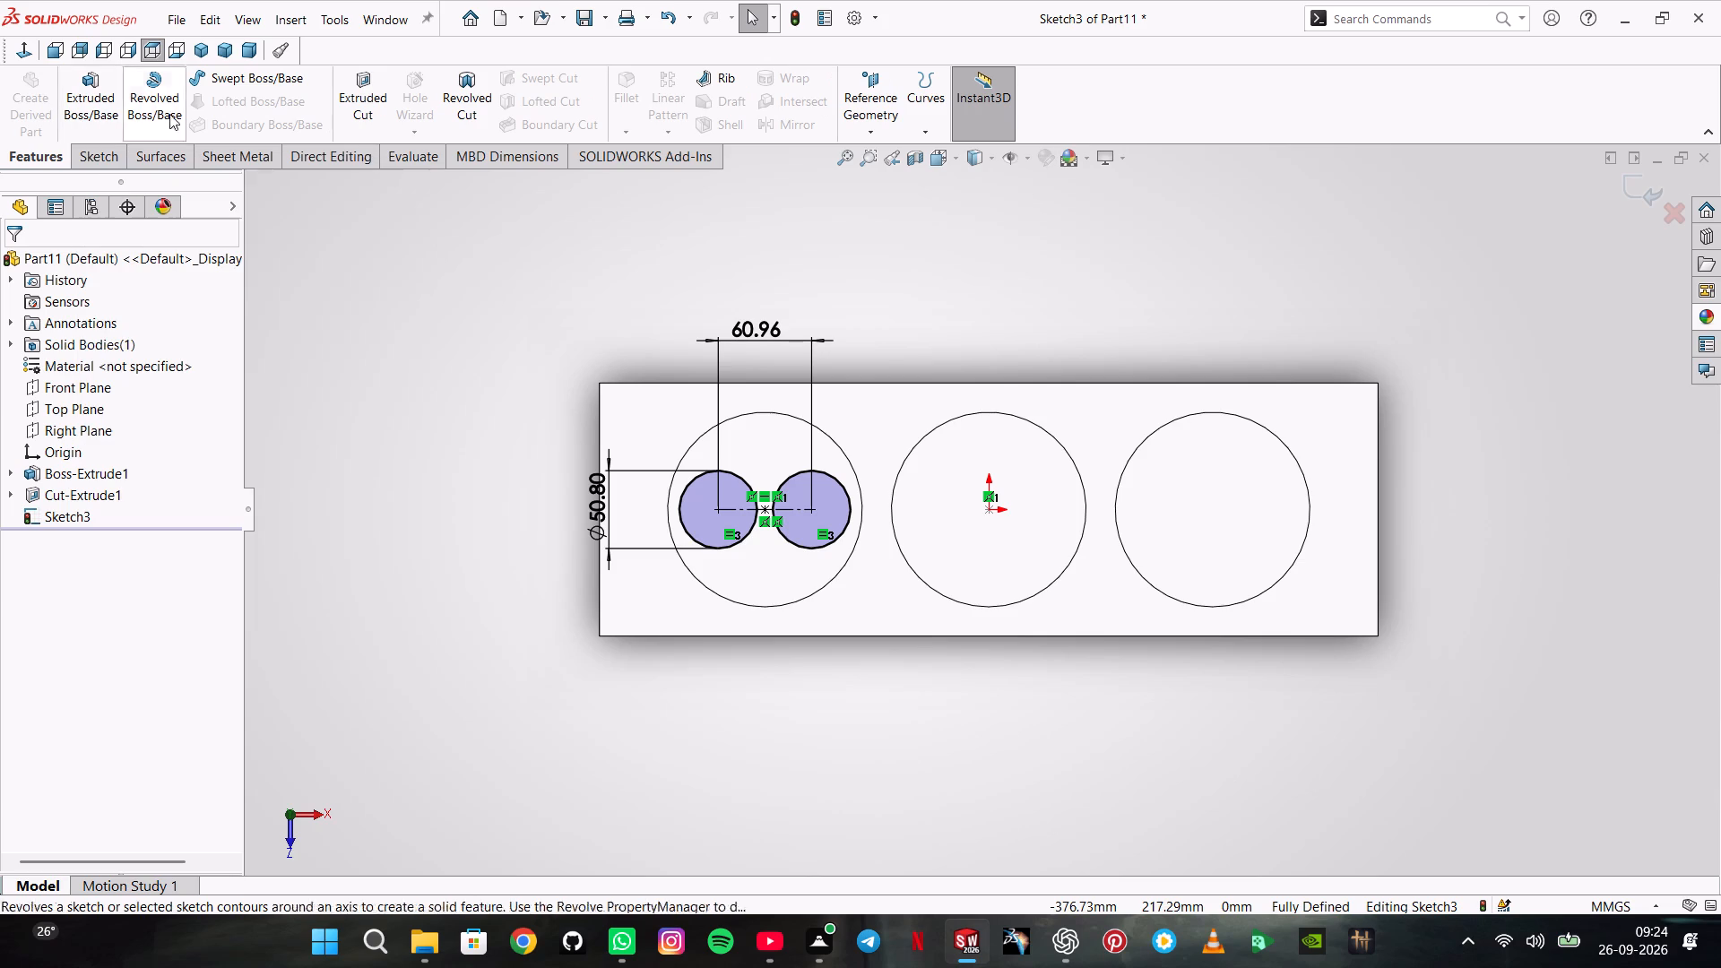
click(377, 86)
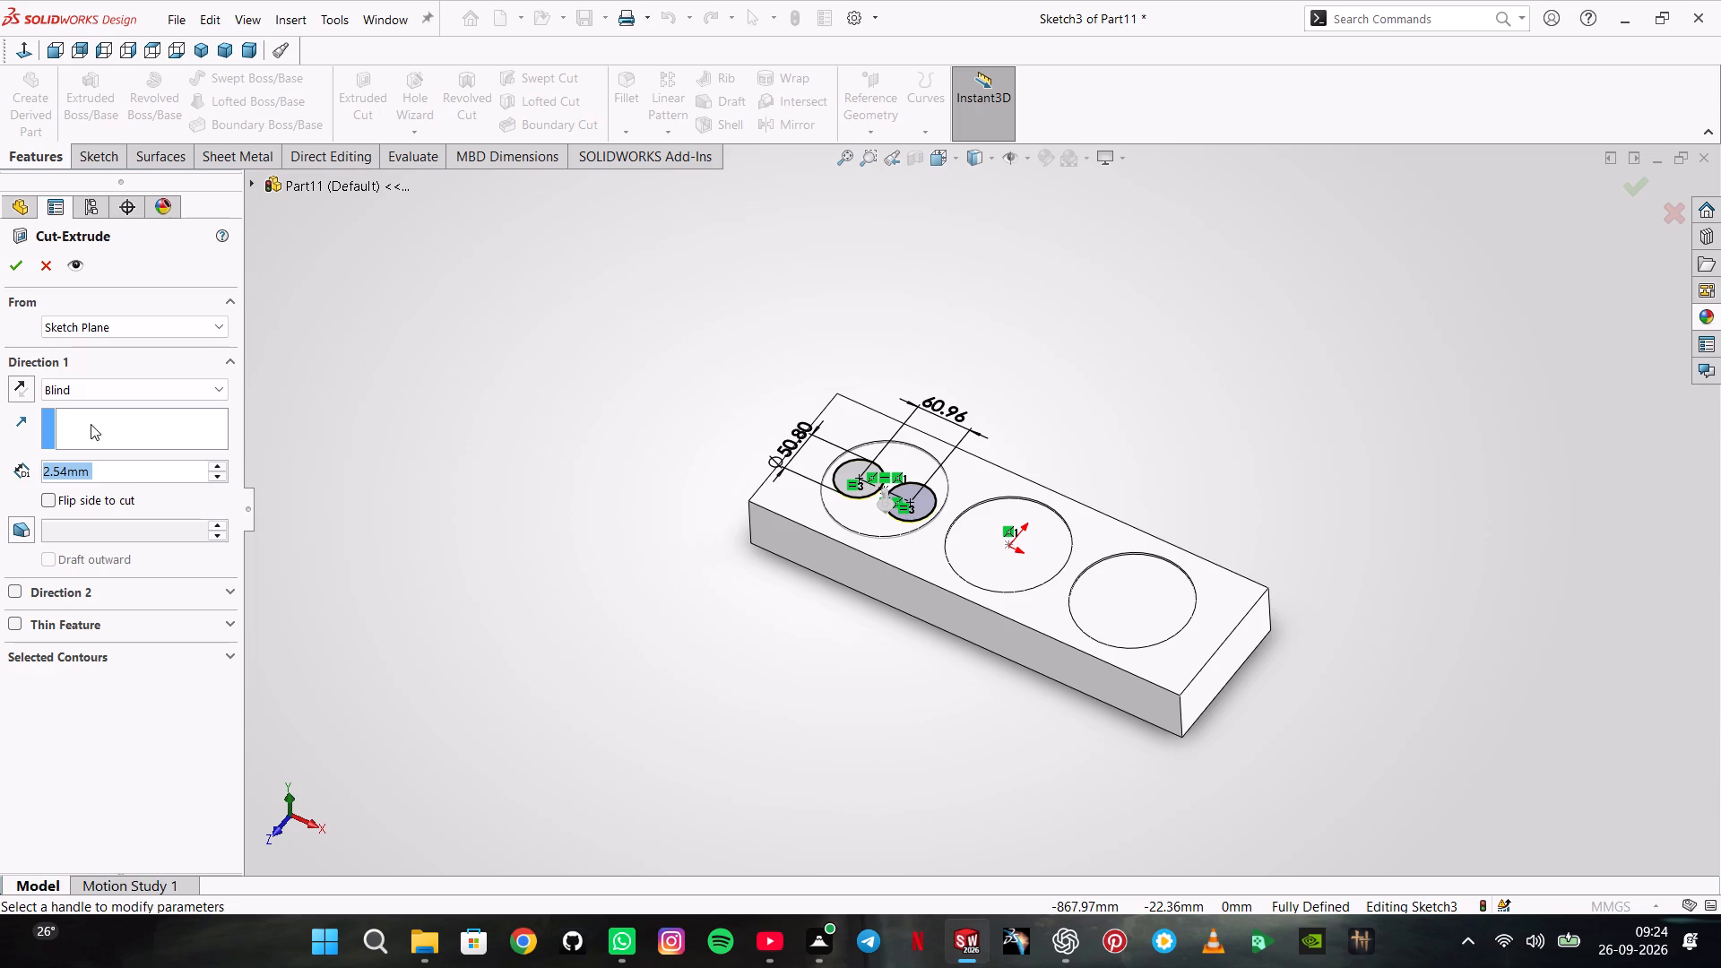
click(10, 267)
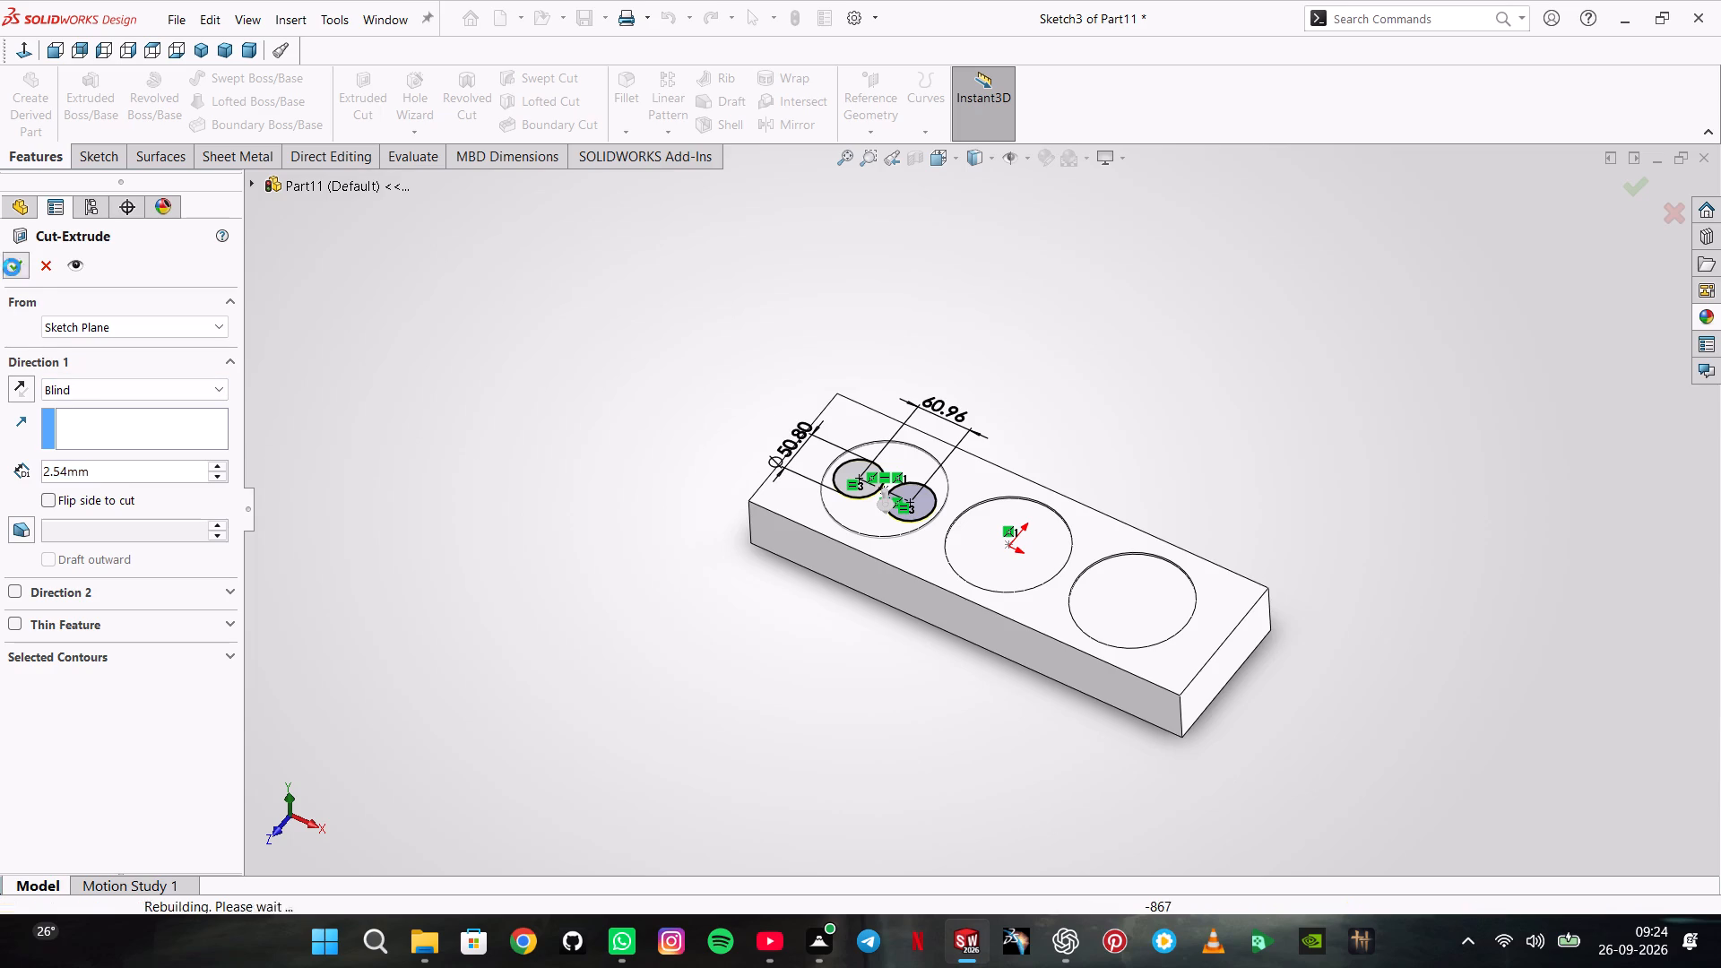
click(718, 328)
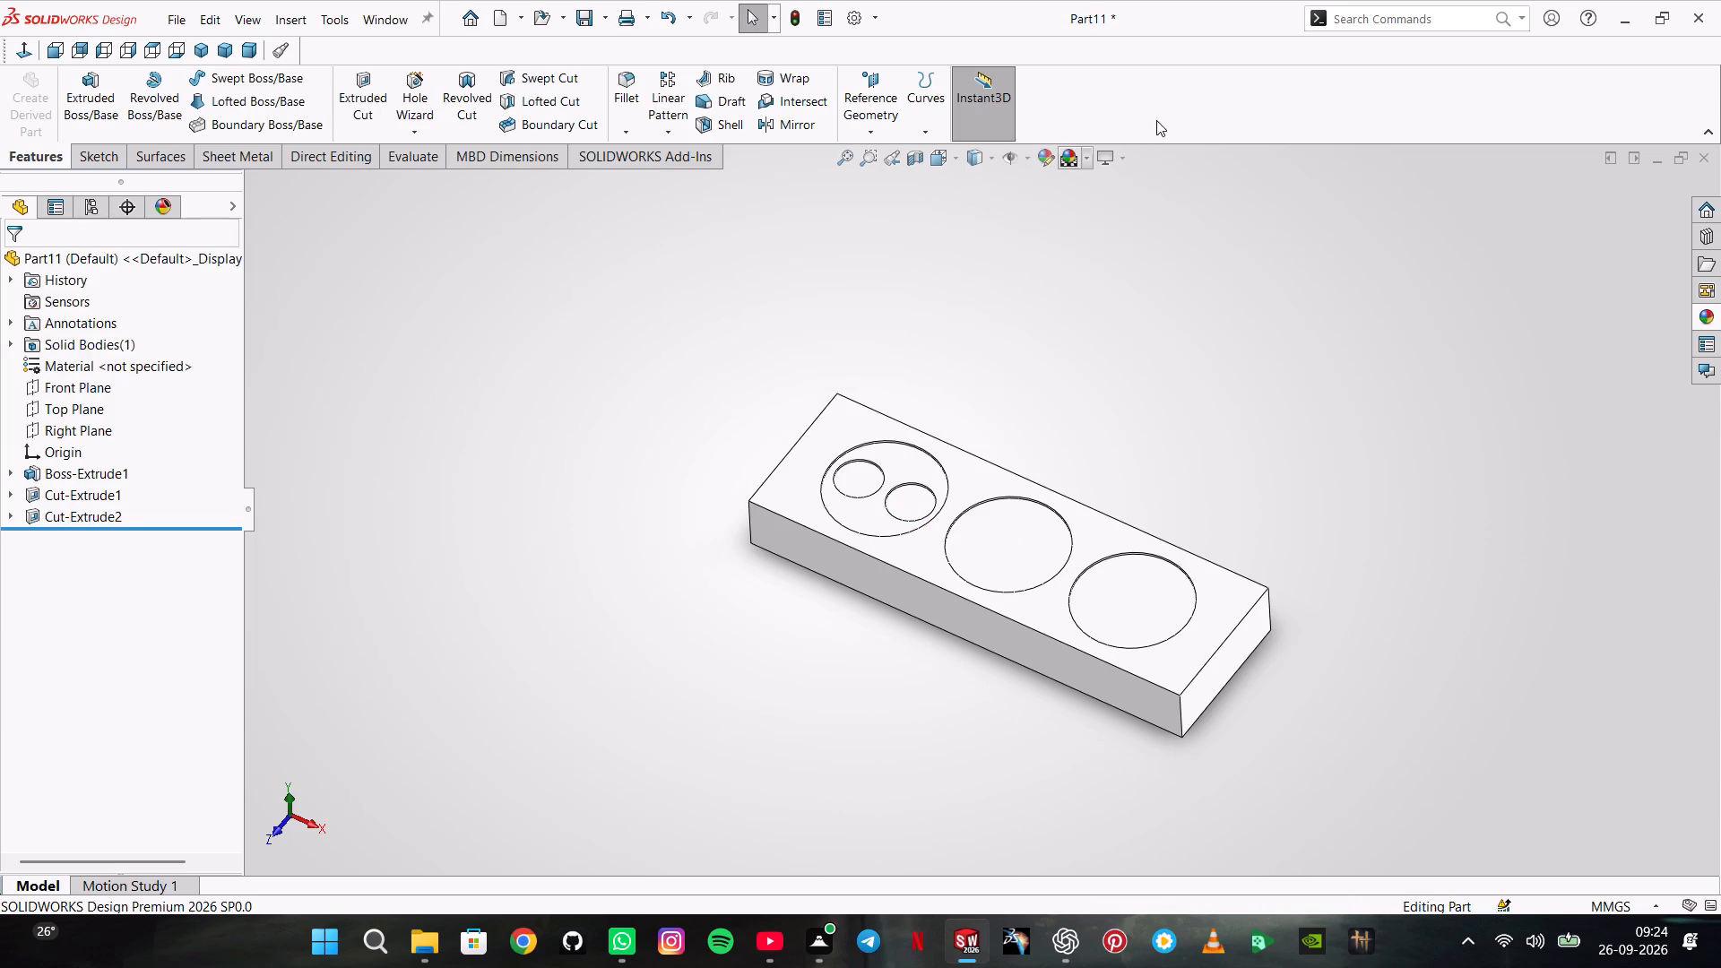
Cycle through the display scenes to change the lighting on the block to a darker grey look.
click(1079, 158)
click(1079, 159)
click(1079, 159)
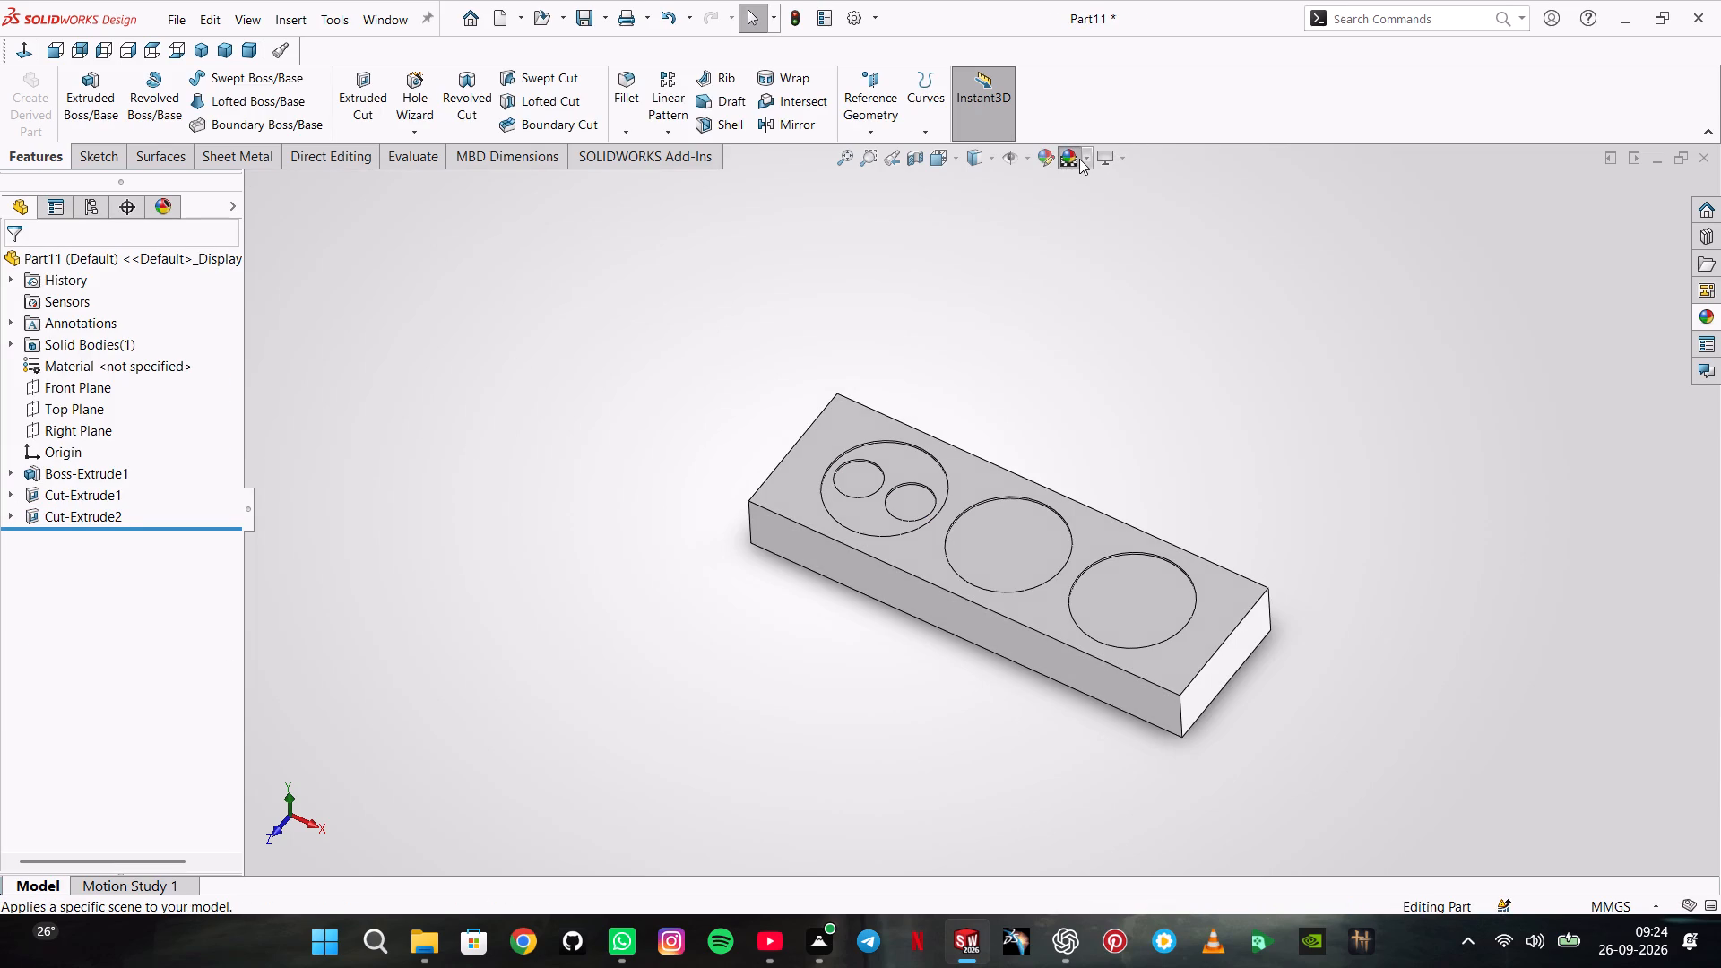
click(1079, 159)
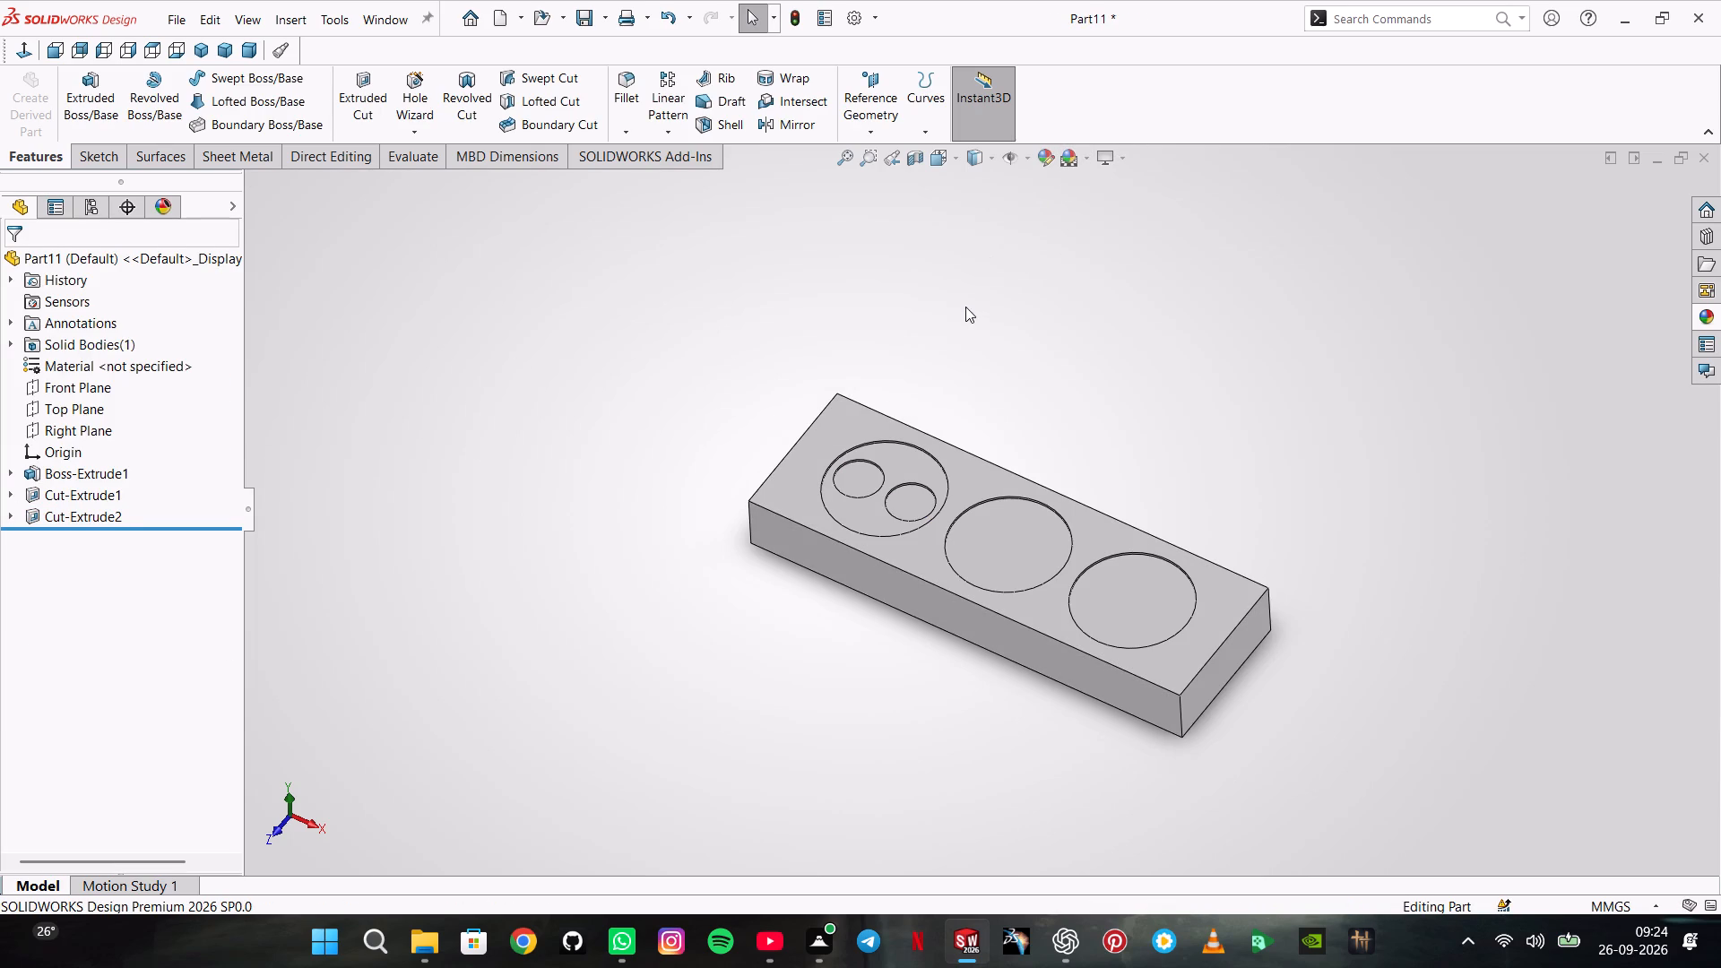
Apply the polished steel appearance to the part.
click(1704, 316)
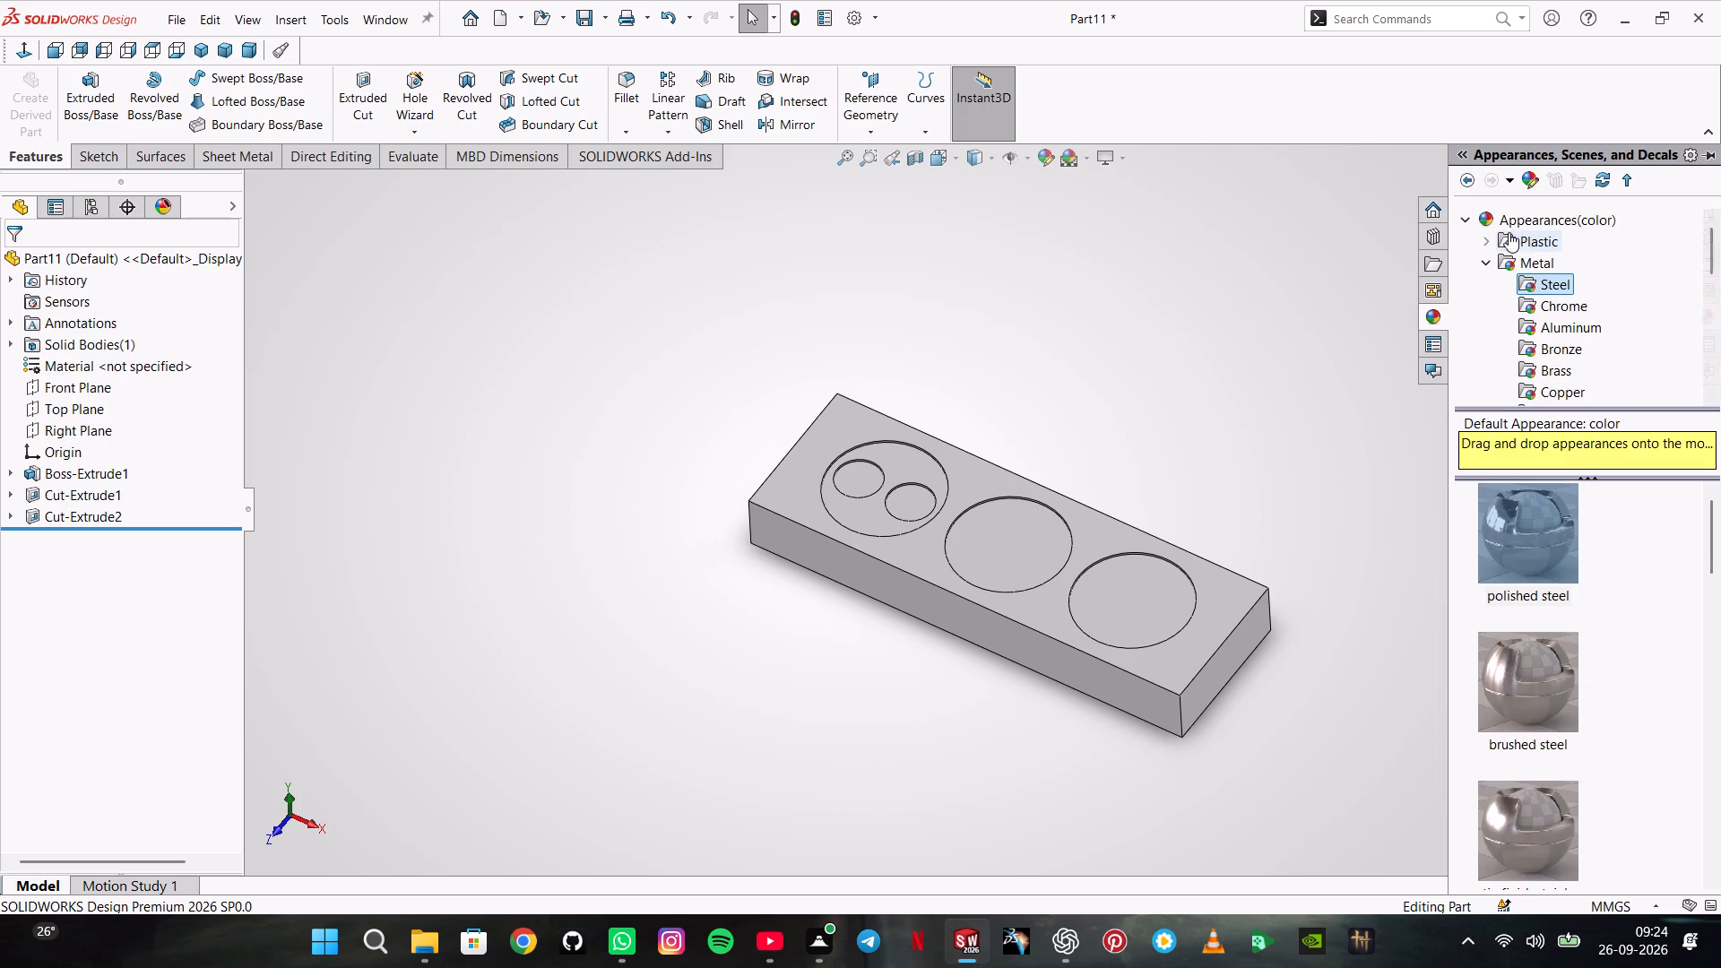
double_click(1514, 525)
click(1211, 419)
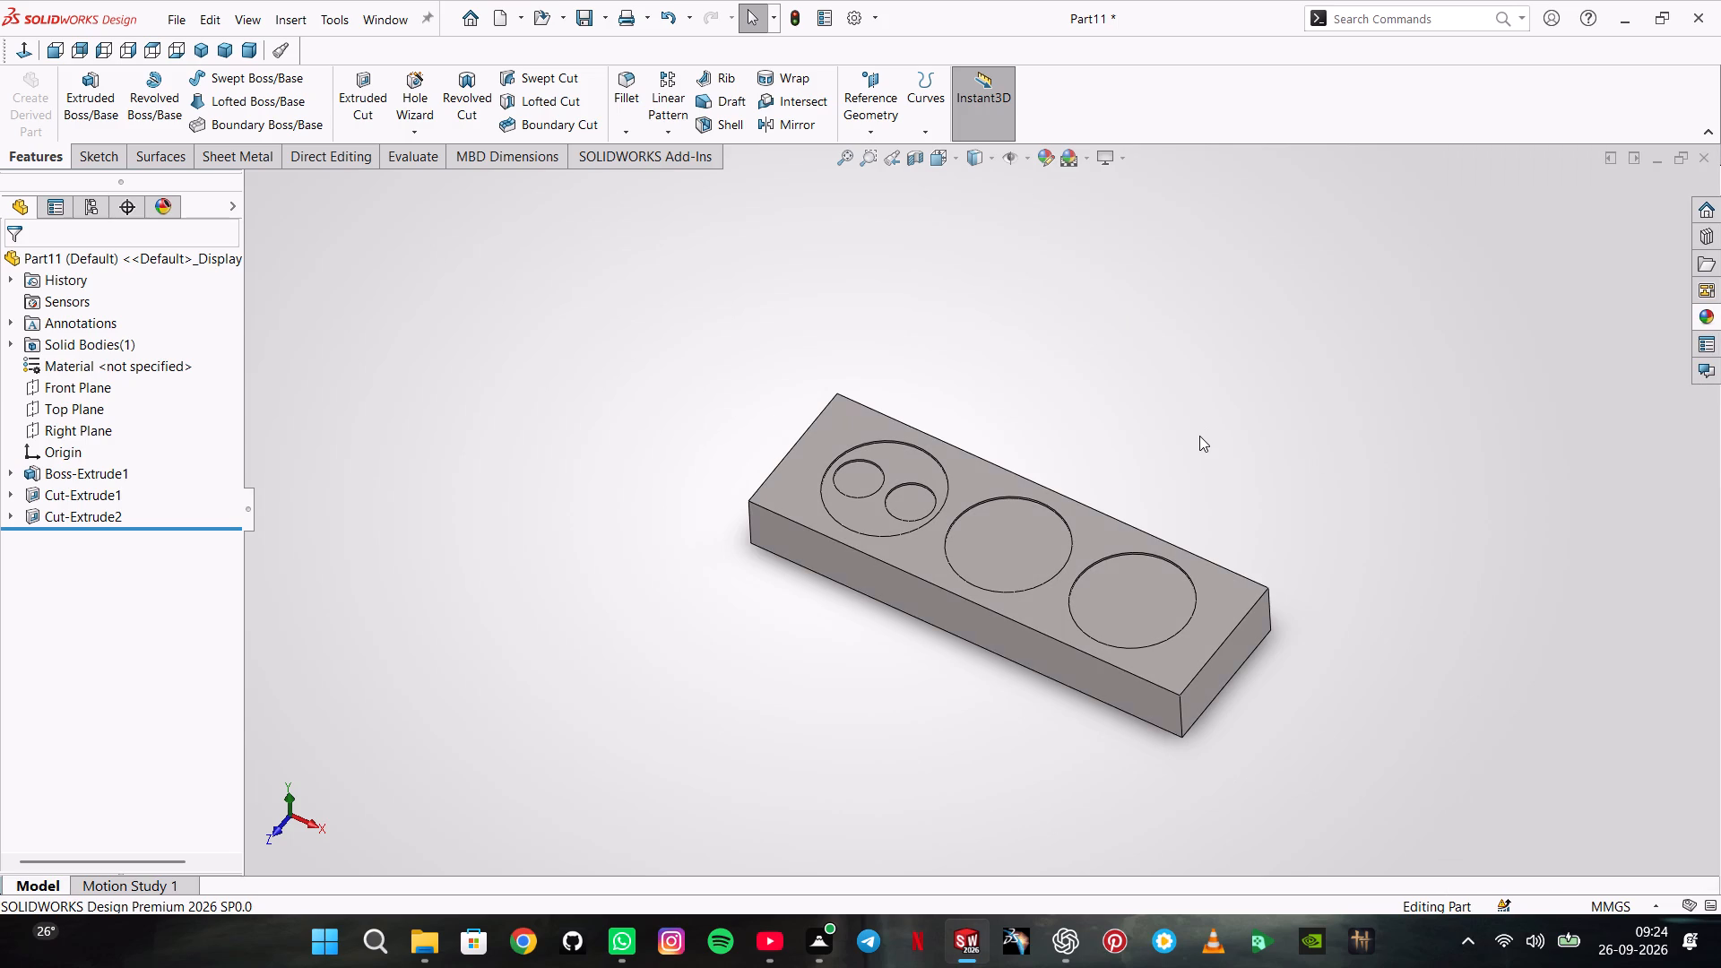
Start a sketch on the block's left end face and convert the face's four outline edges into sketch entities.
middle_drag(775, 447, 859, 528)
scroll(775, 447, up, 1)
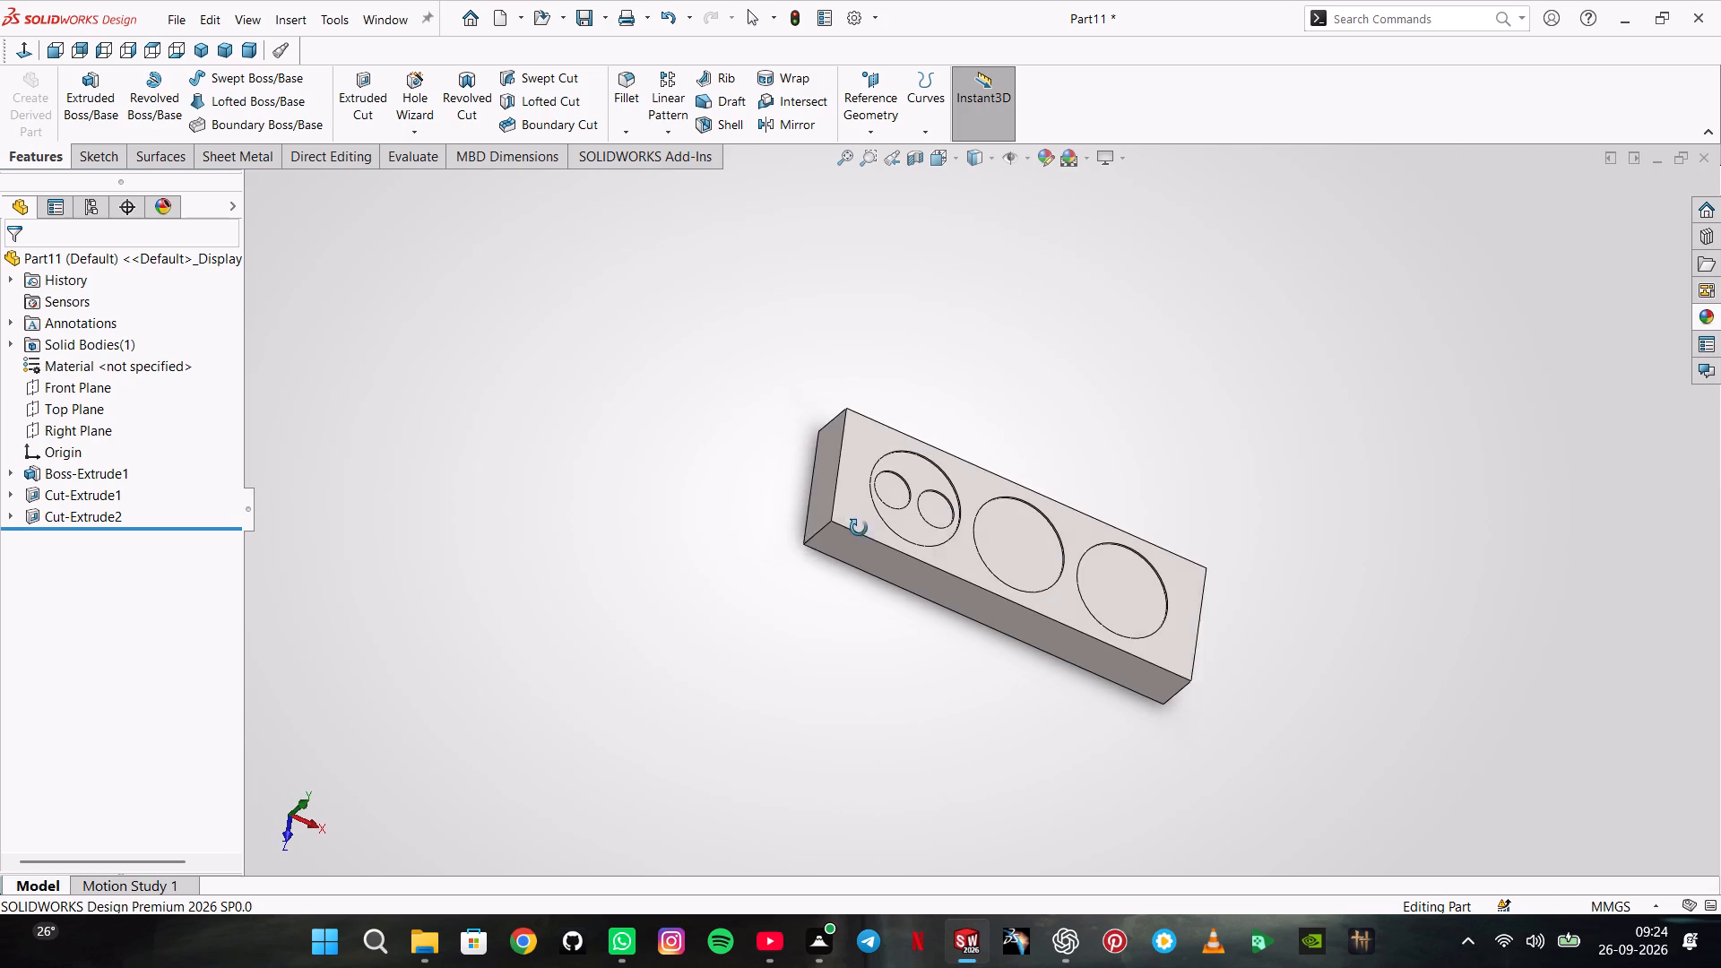
middle_drag(859, 528, 861, 533)
click(832, 484)
click(907, 436)
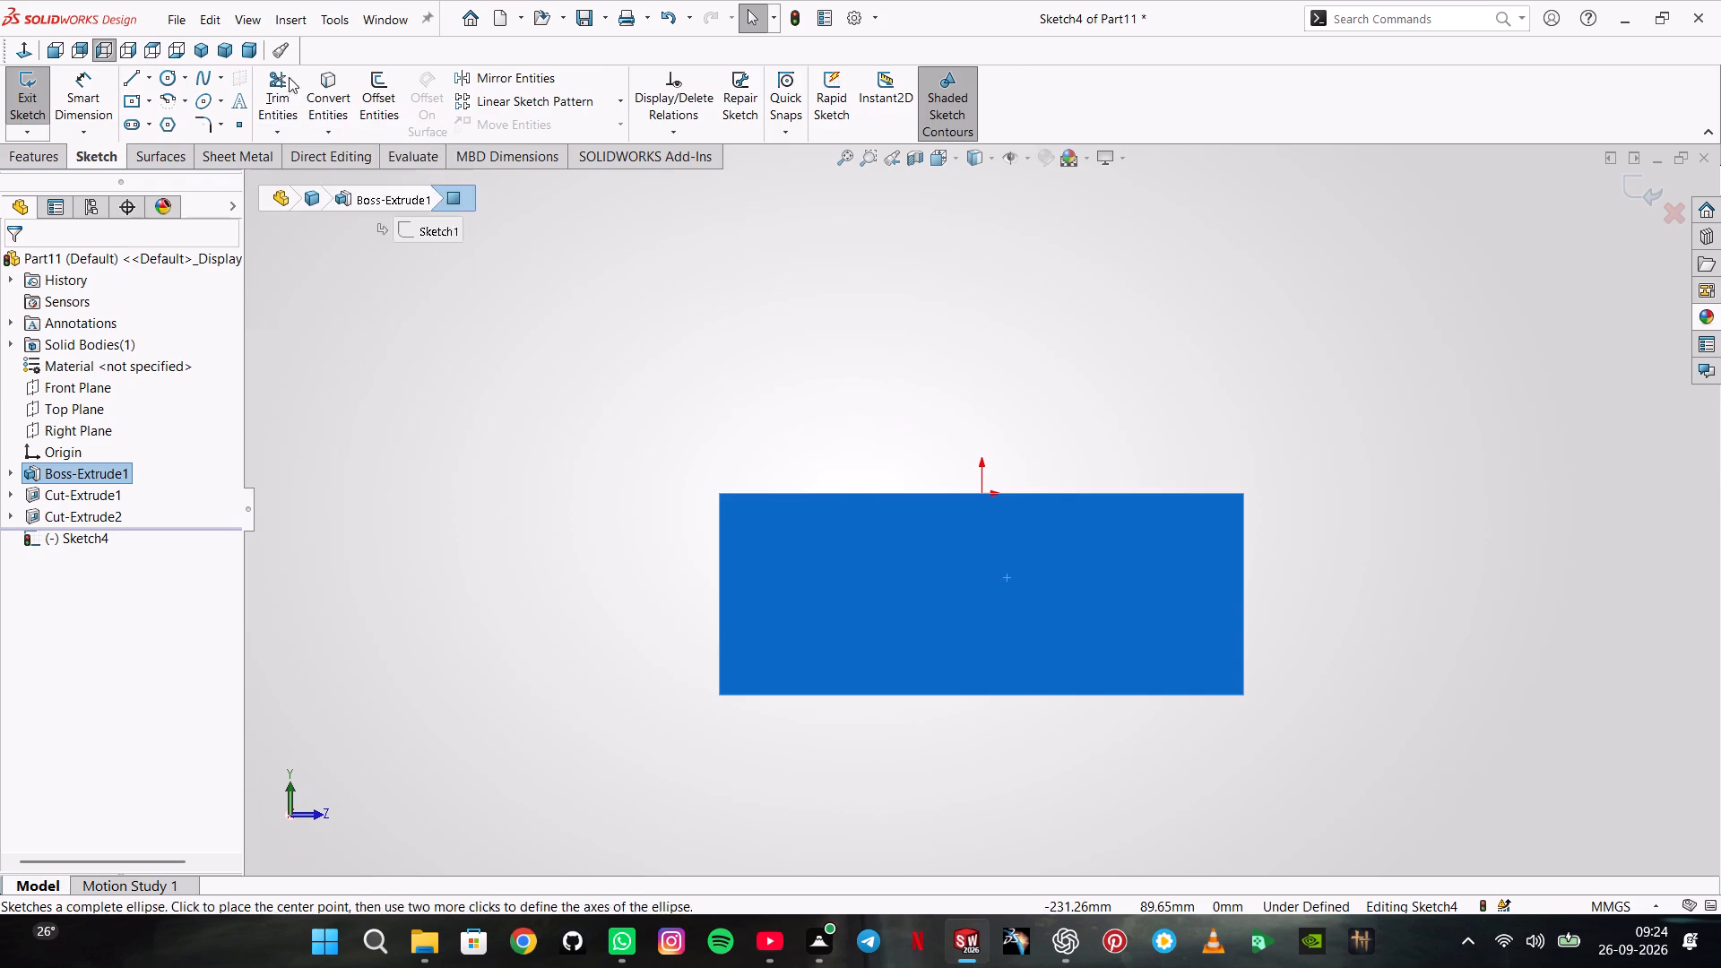
click(335, 93)
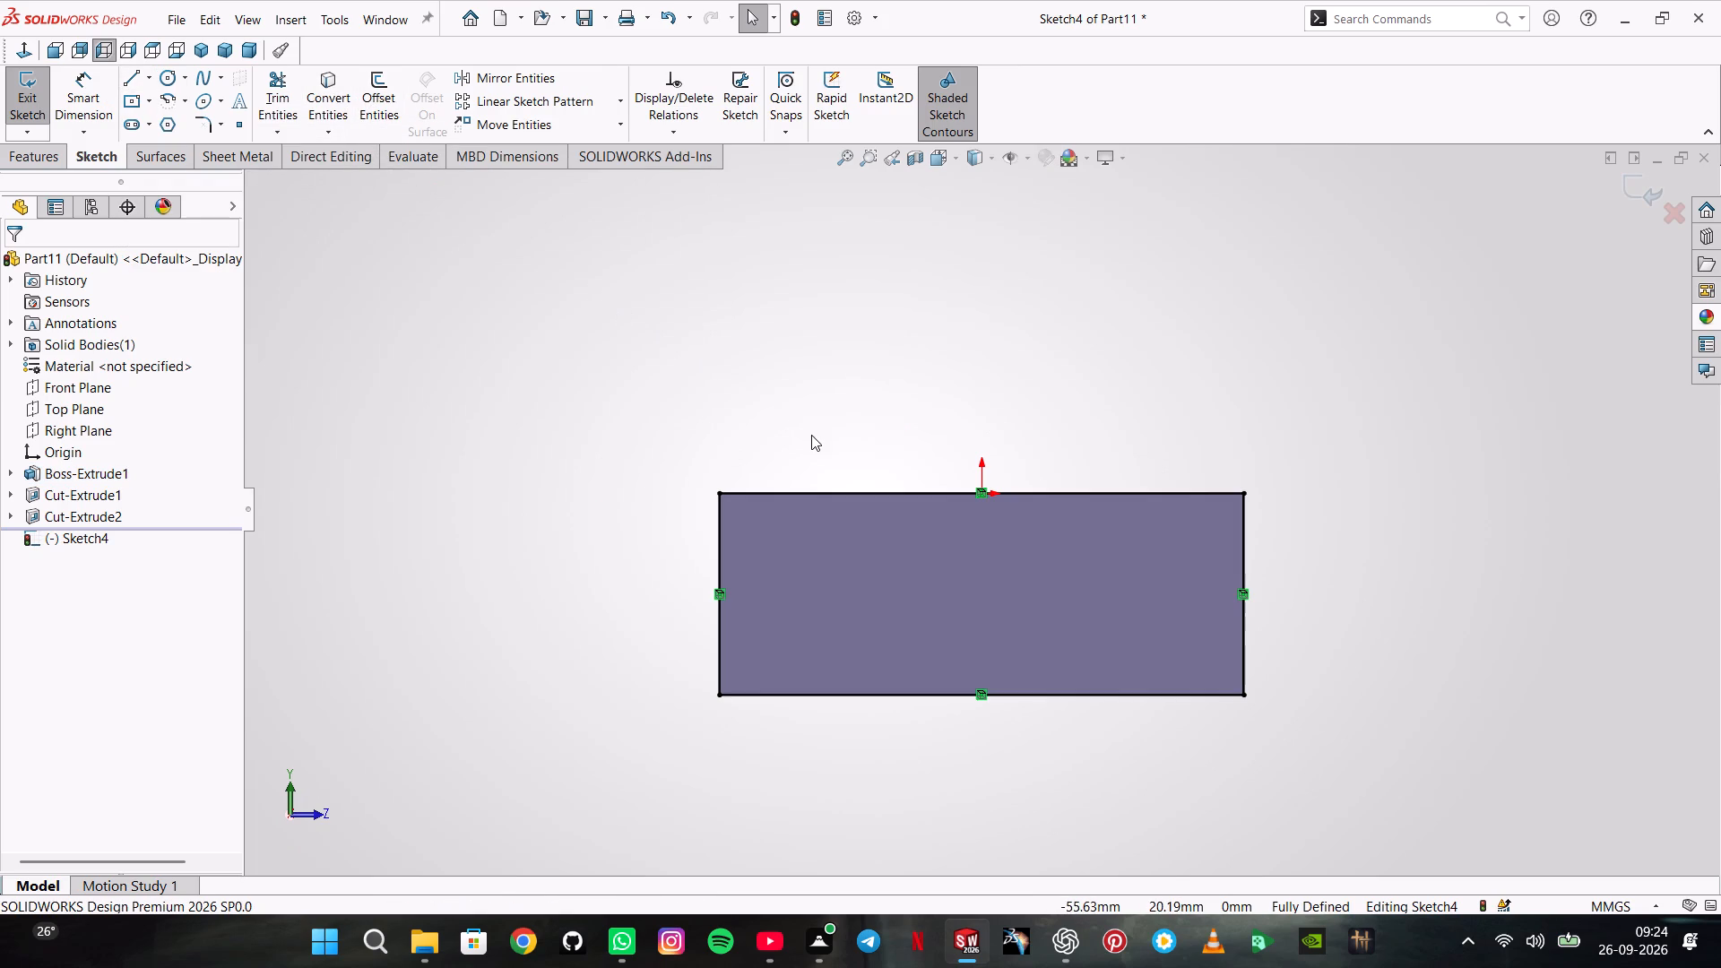
Boss-extrude the converted end-face rectangle outward from the sketch plane with a Blind depth of 12.7 mm, merging the result.
click(52, 172)
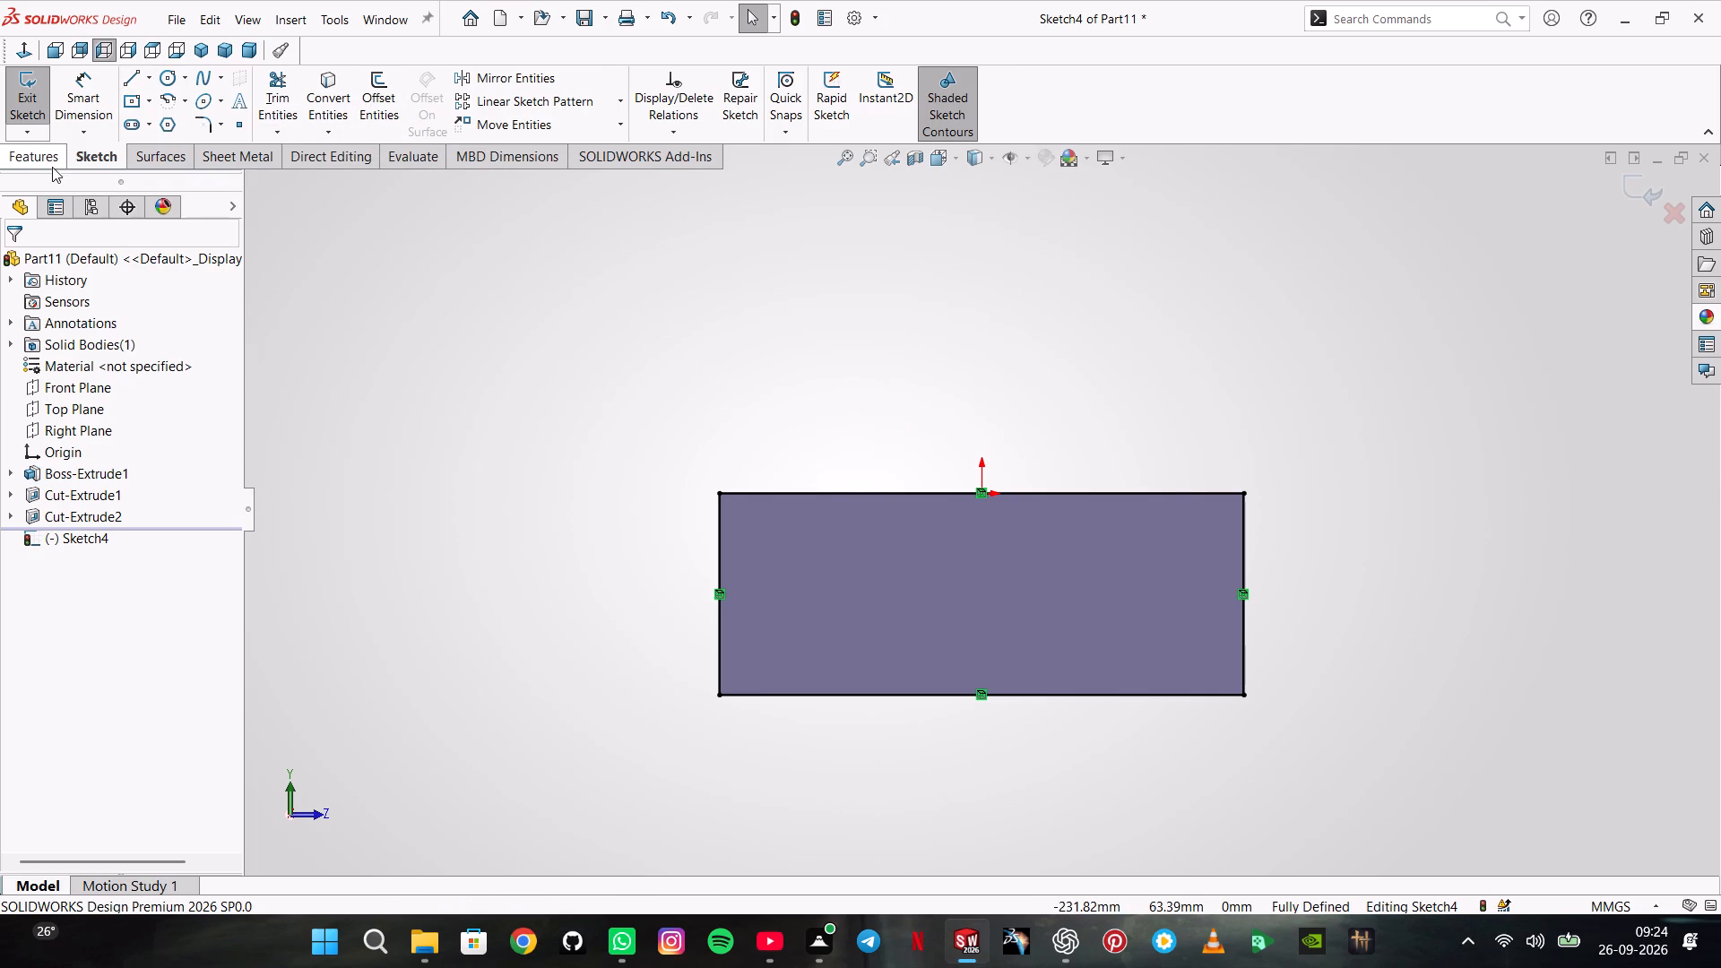
click(52, 161)
click(106, 128)
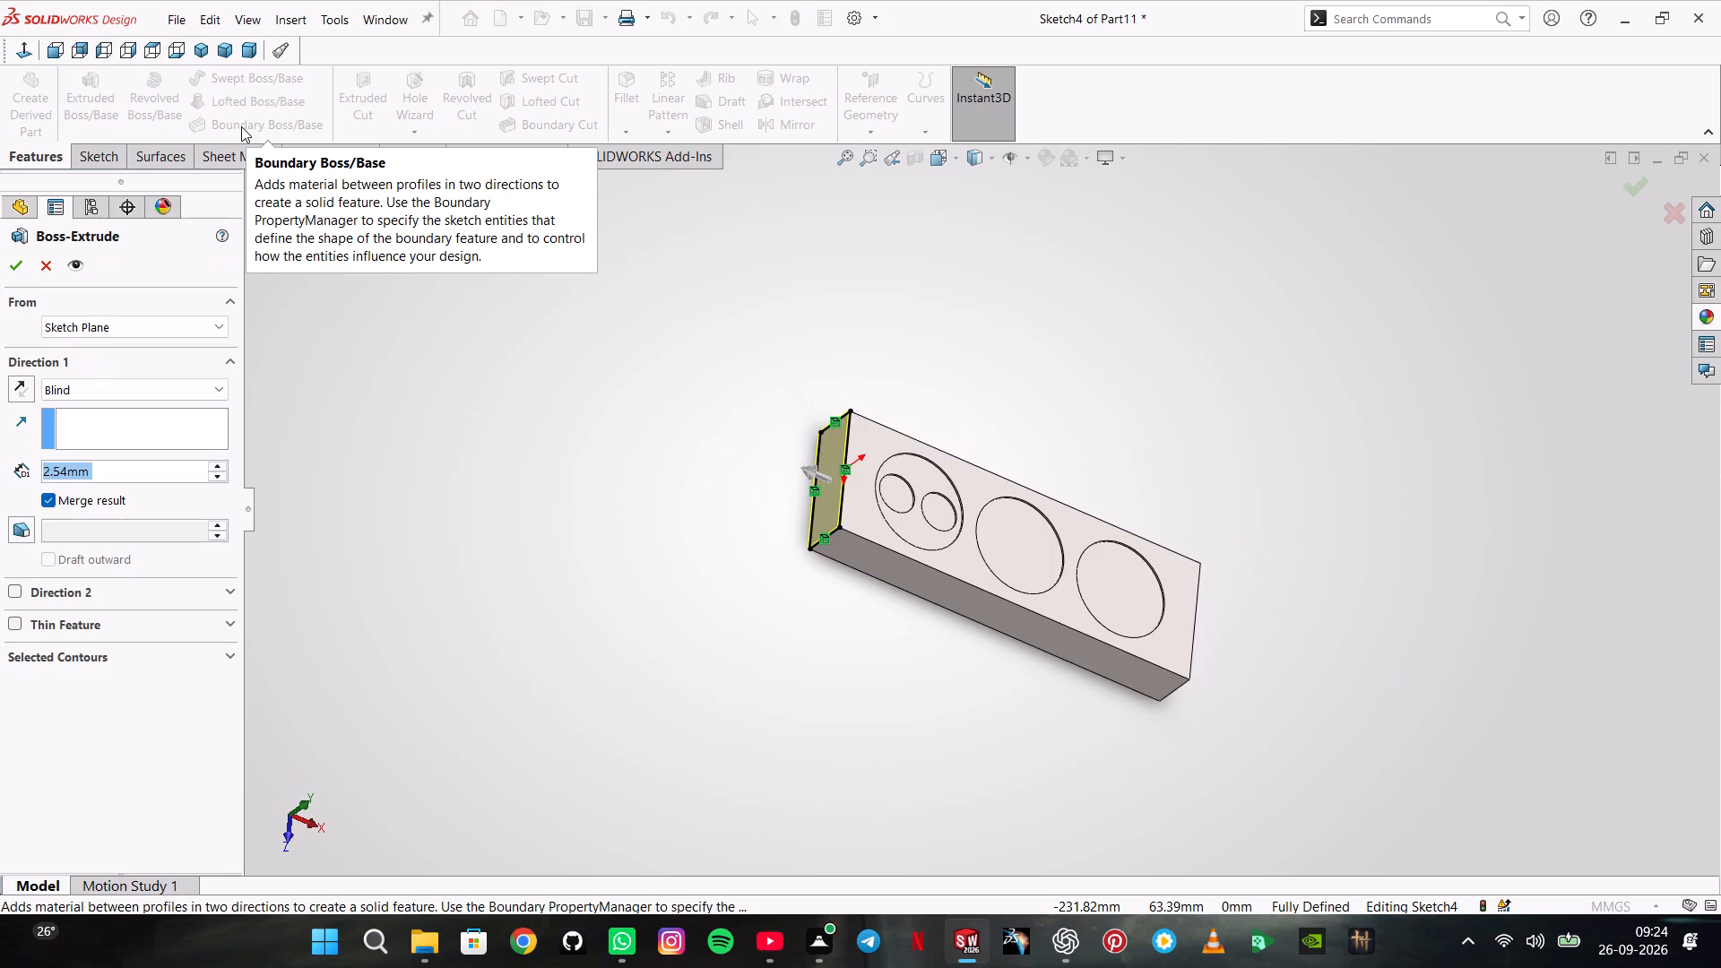
text(12.7)
key(Return)
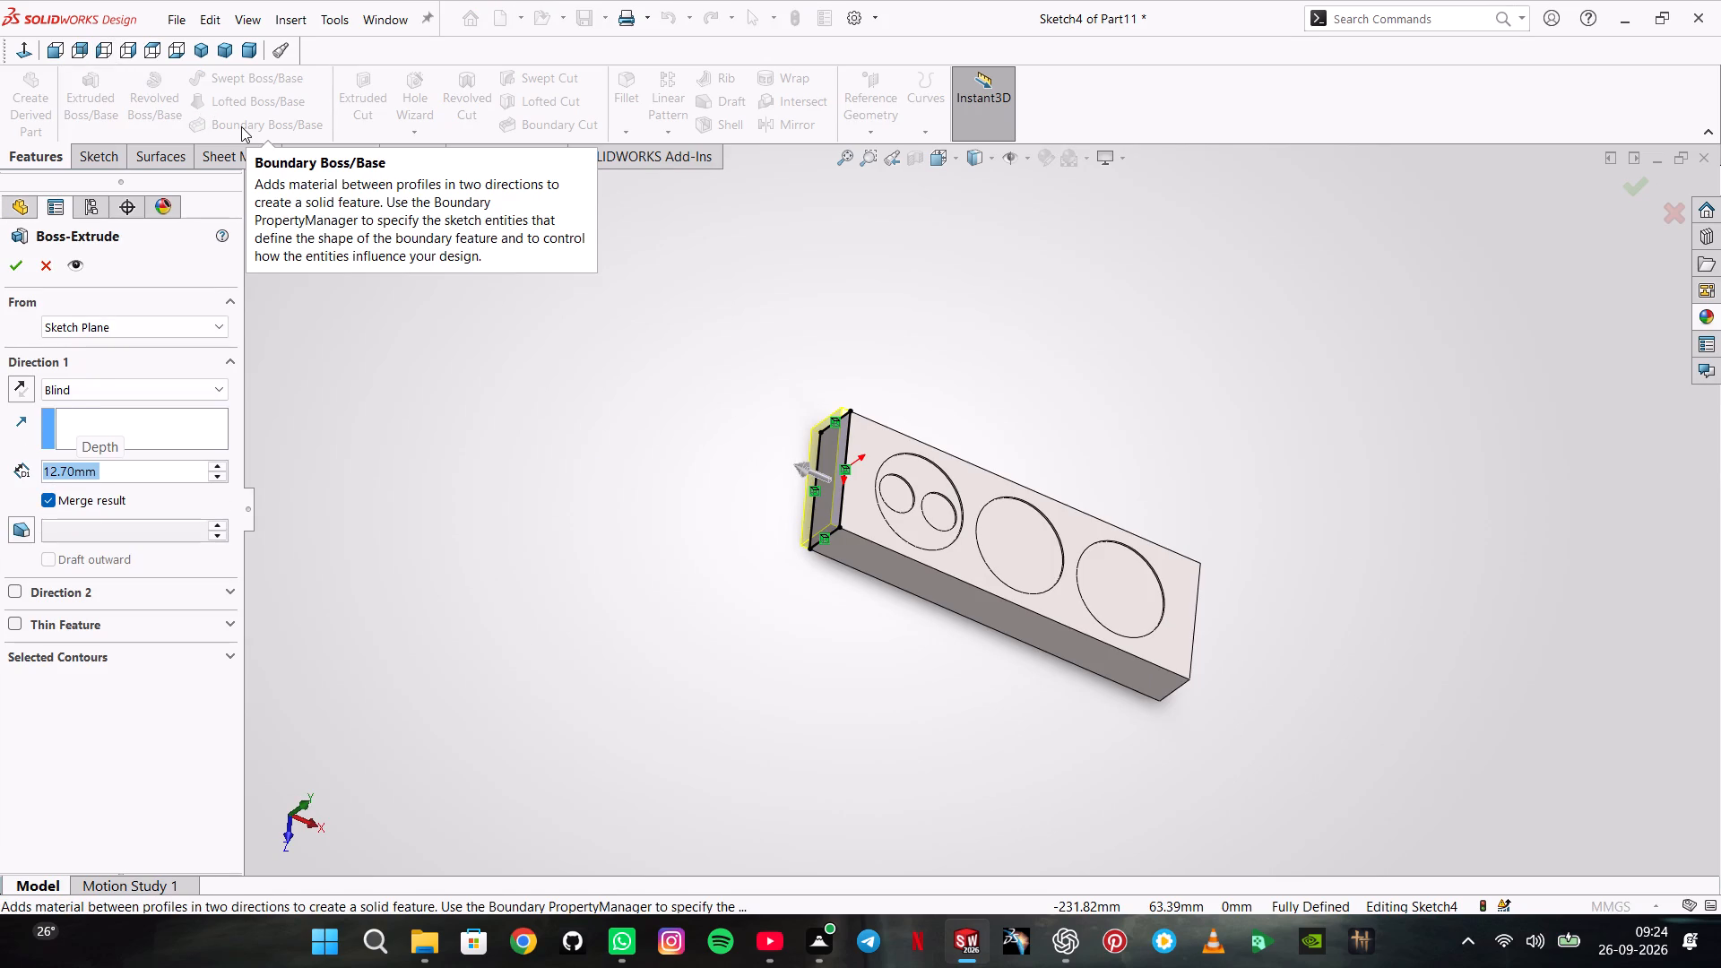
key(Return)
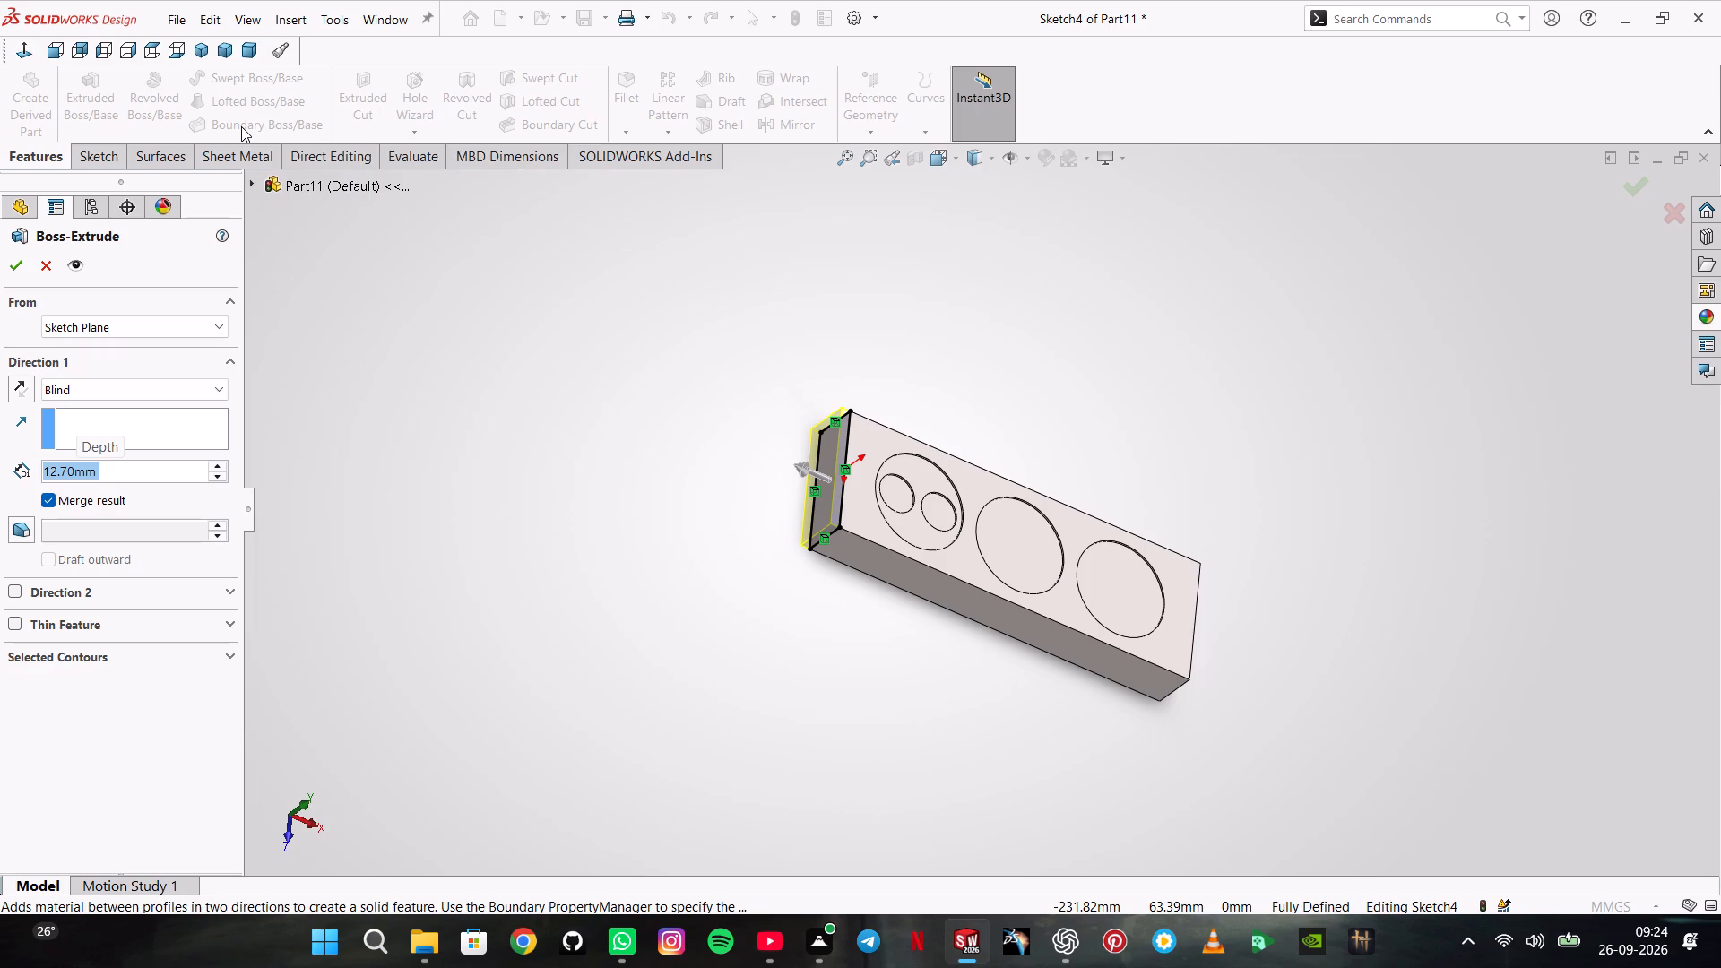
Accept the 12.7 mm boss extrusion on the block's left end and clear the selection.
key(Return)
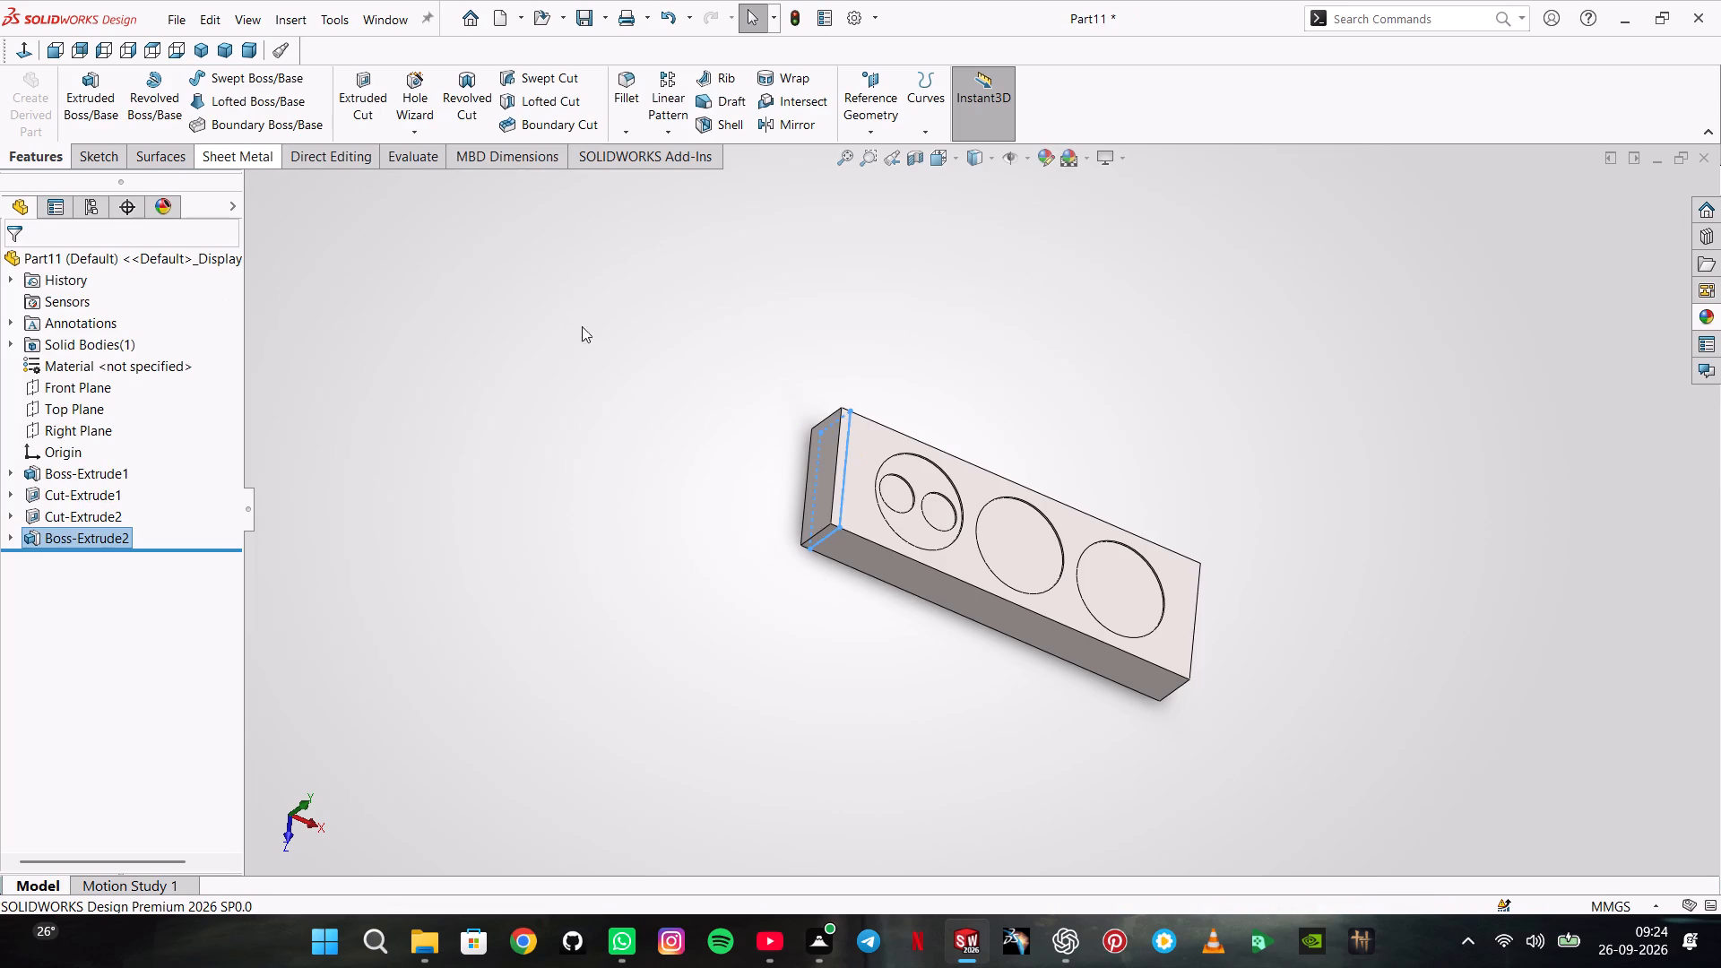
click(641, 379)
Start a sketch on the block's right end face and convert the face's four outline edges into sketch entities.
middle_drag(1372, 611, 1304, 559)
scroll(1304, 559, up, 1)
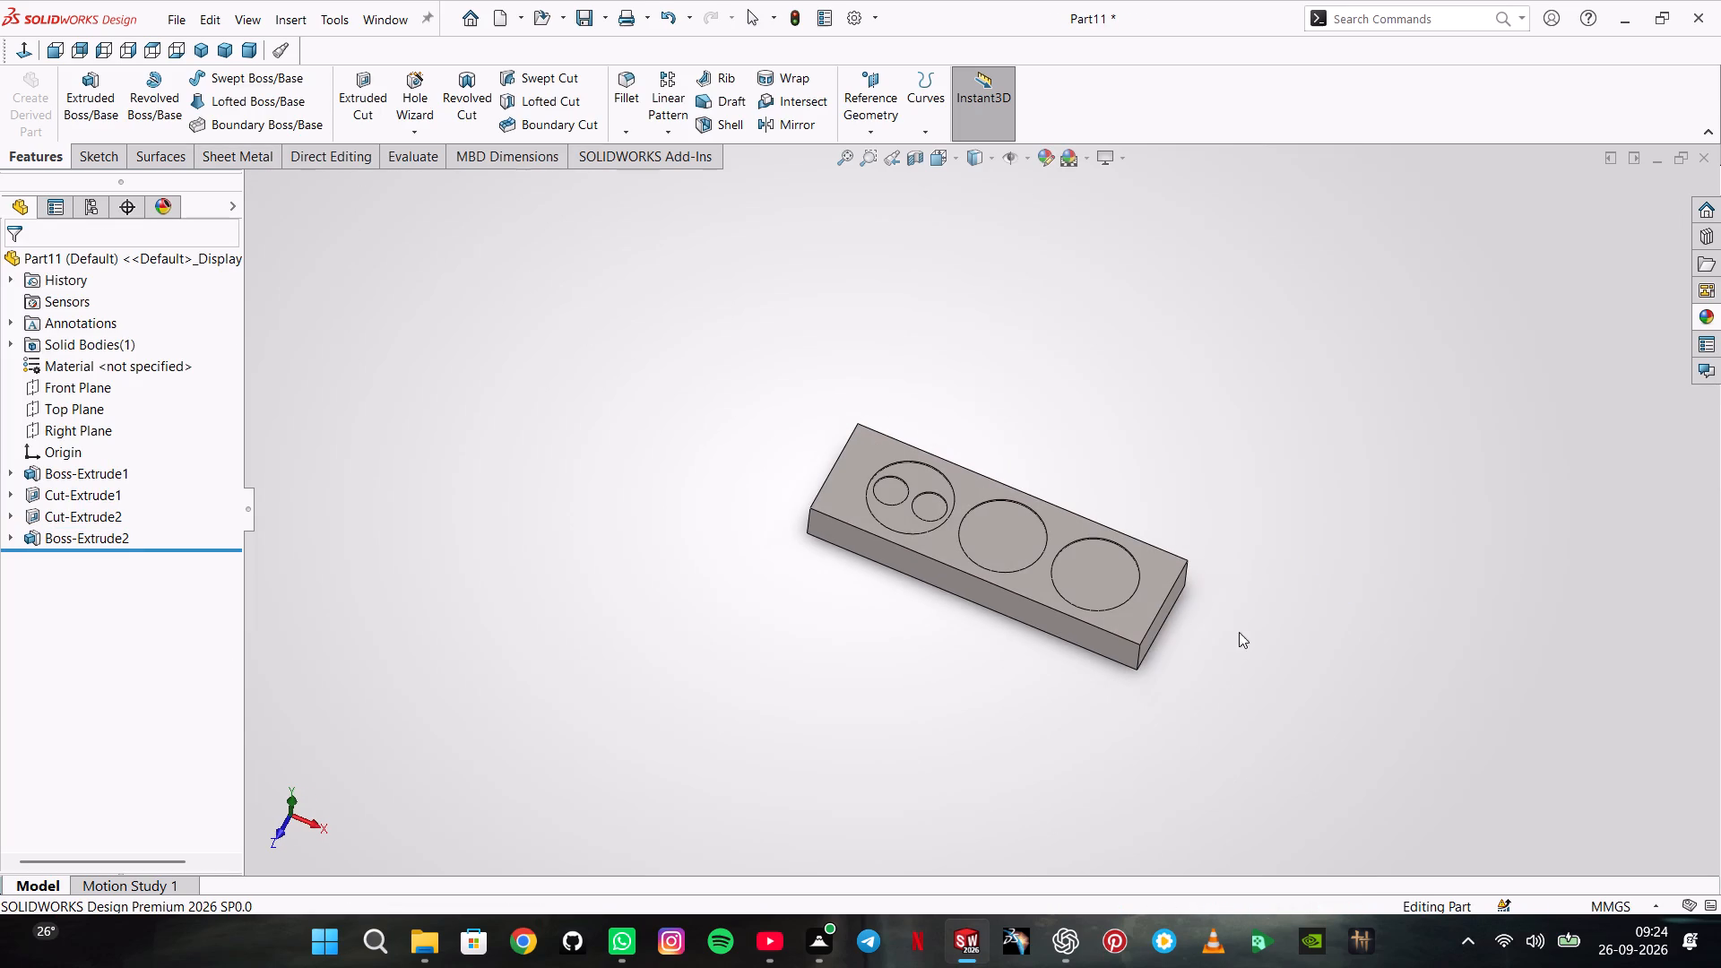
click(1156, 634)
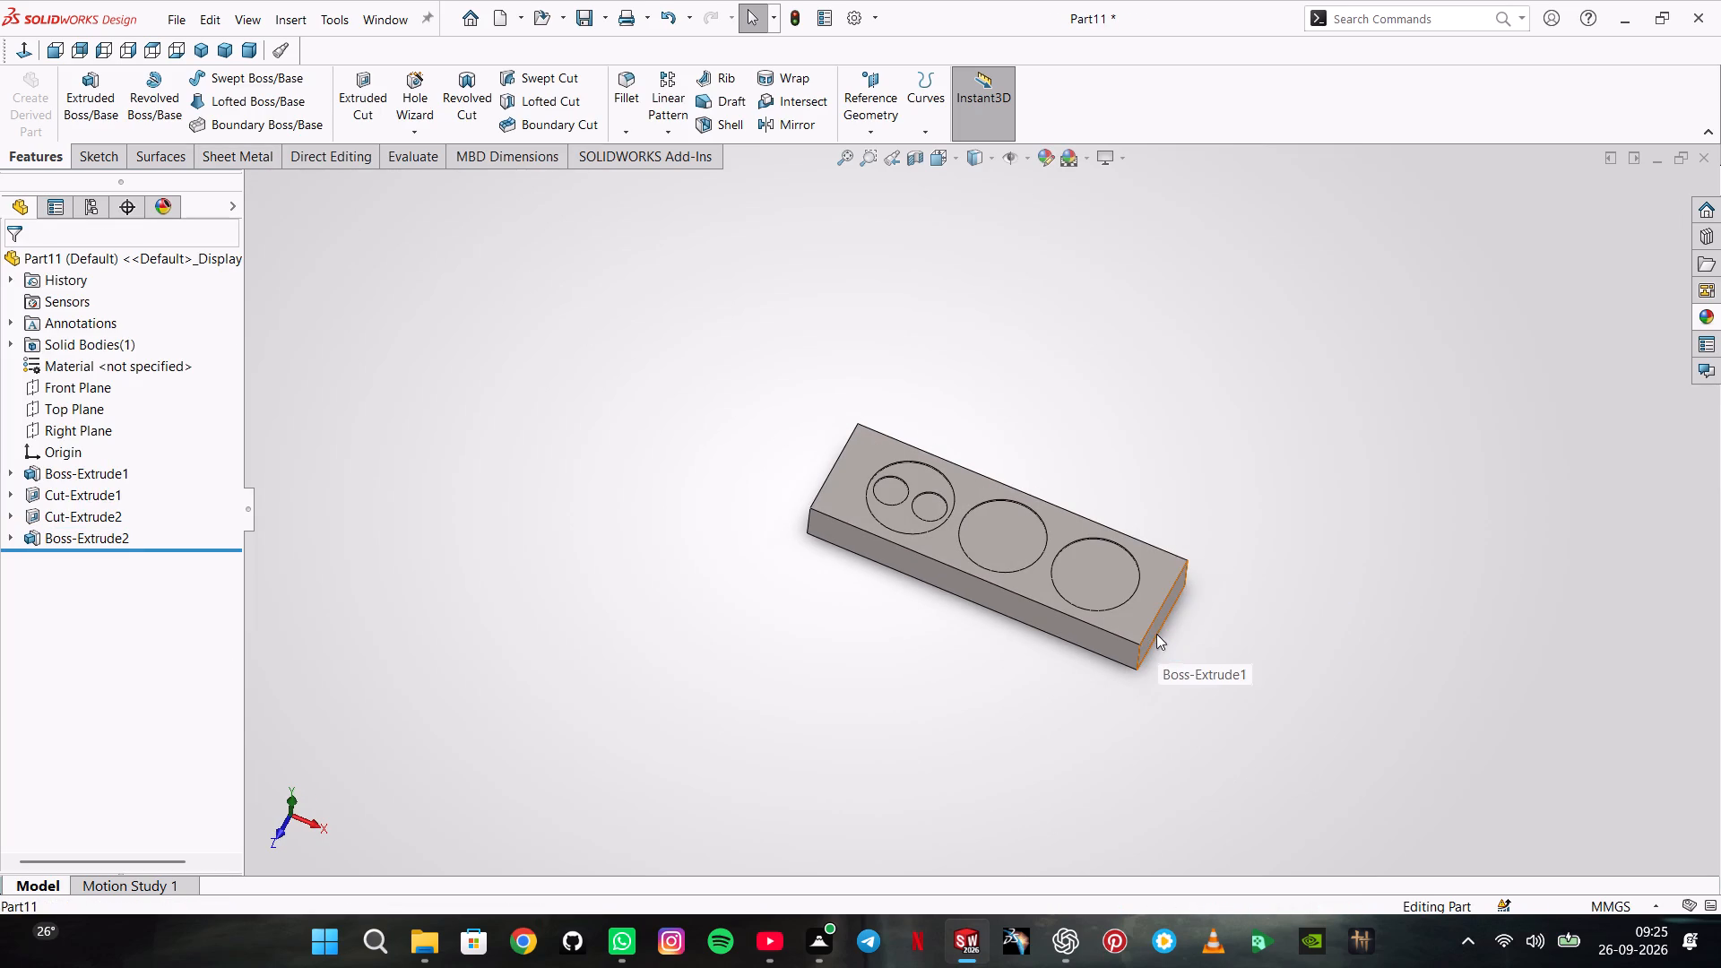
click(1231, 589)
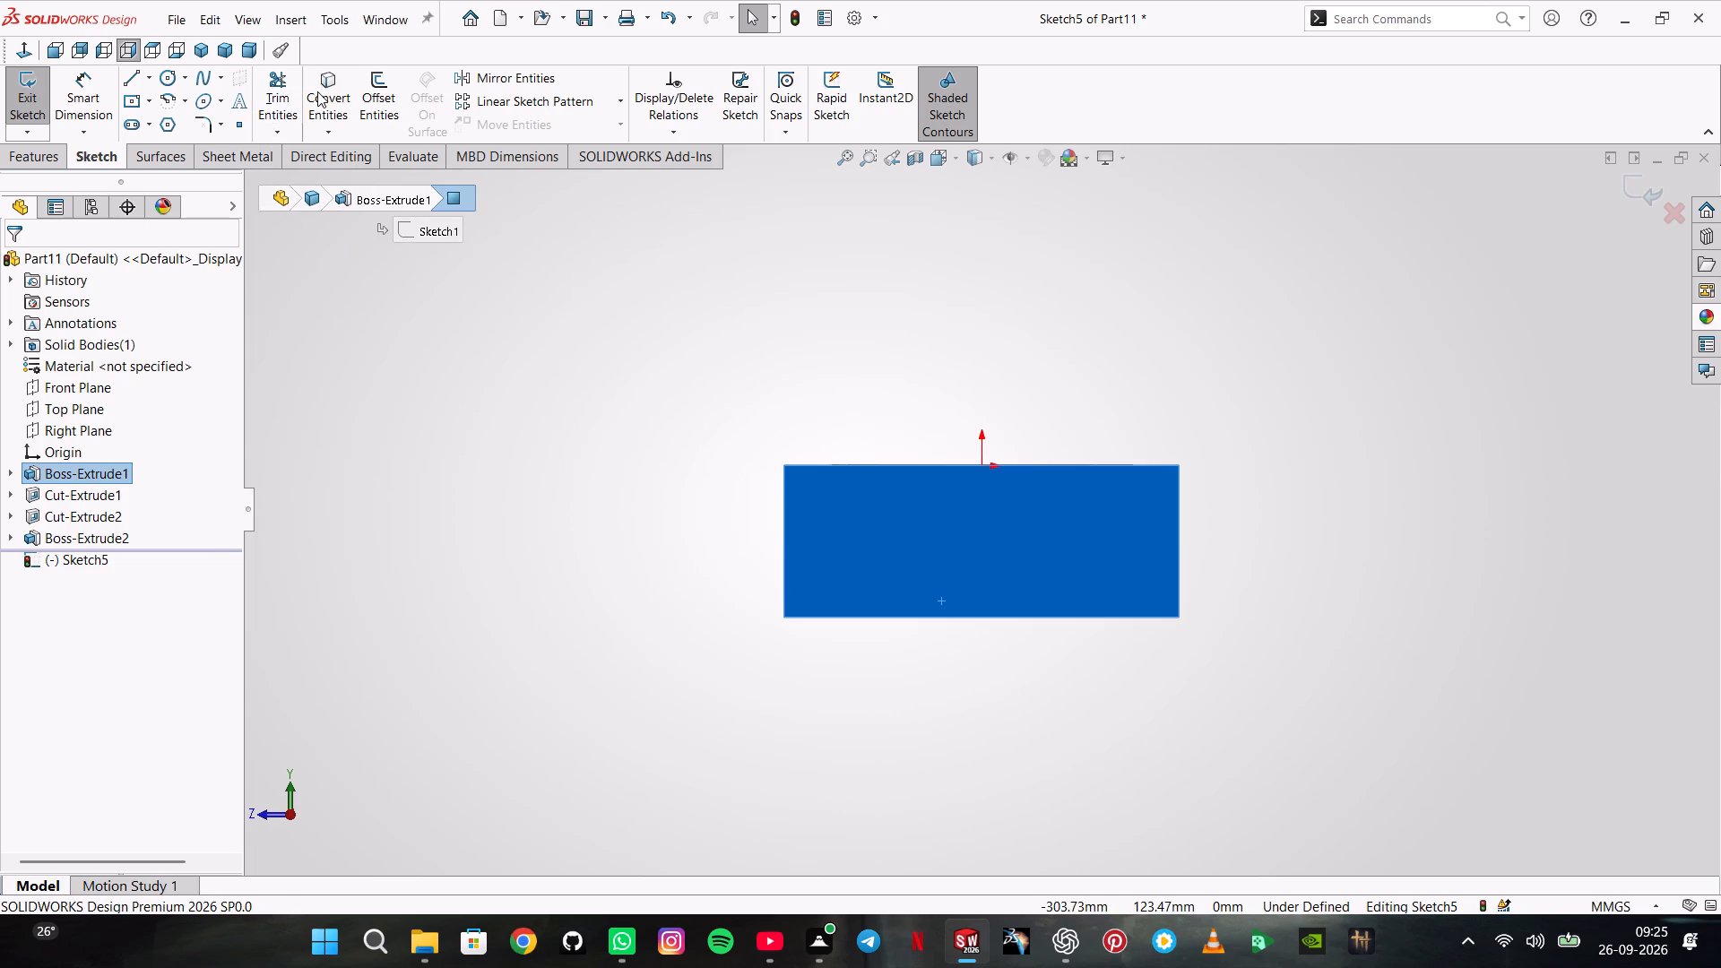
click(319, 91)
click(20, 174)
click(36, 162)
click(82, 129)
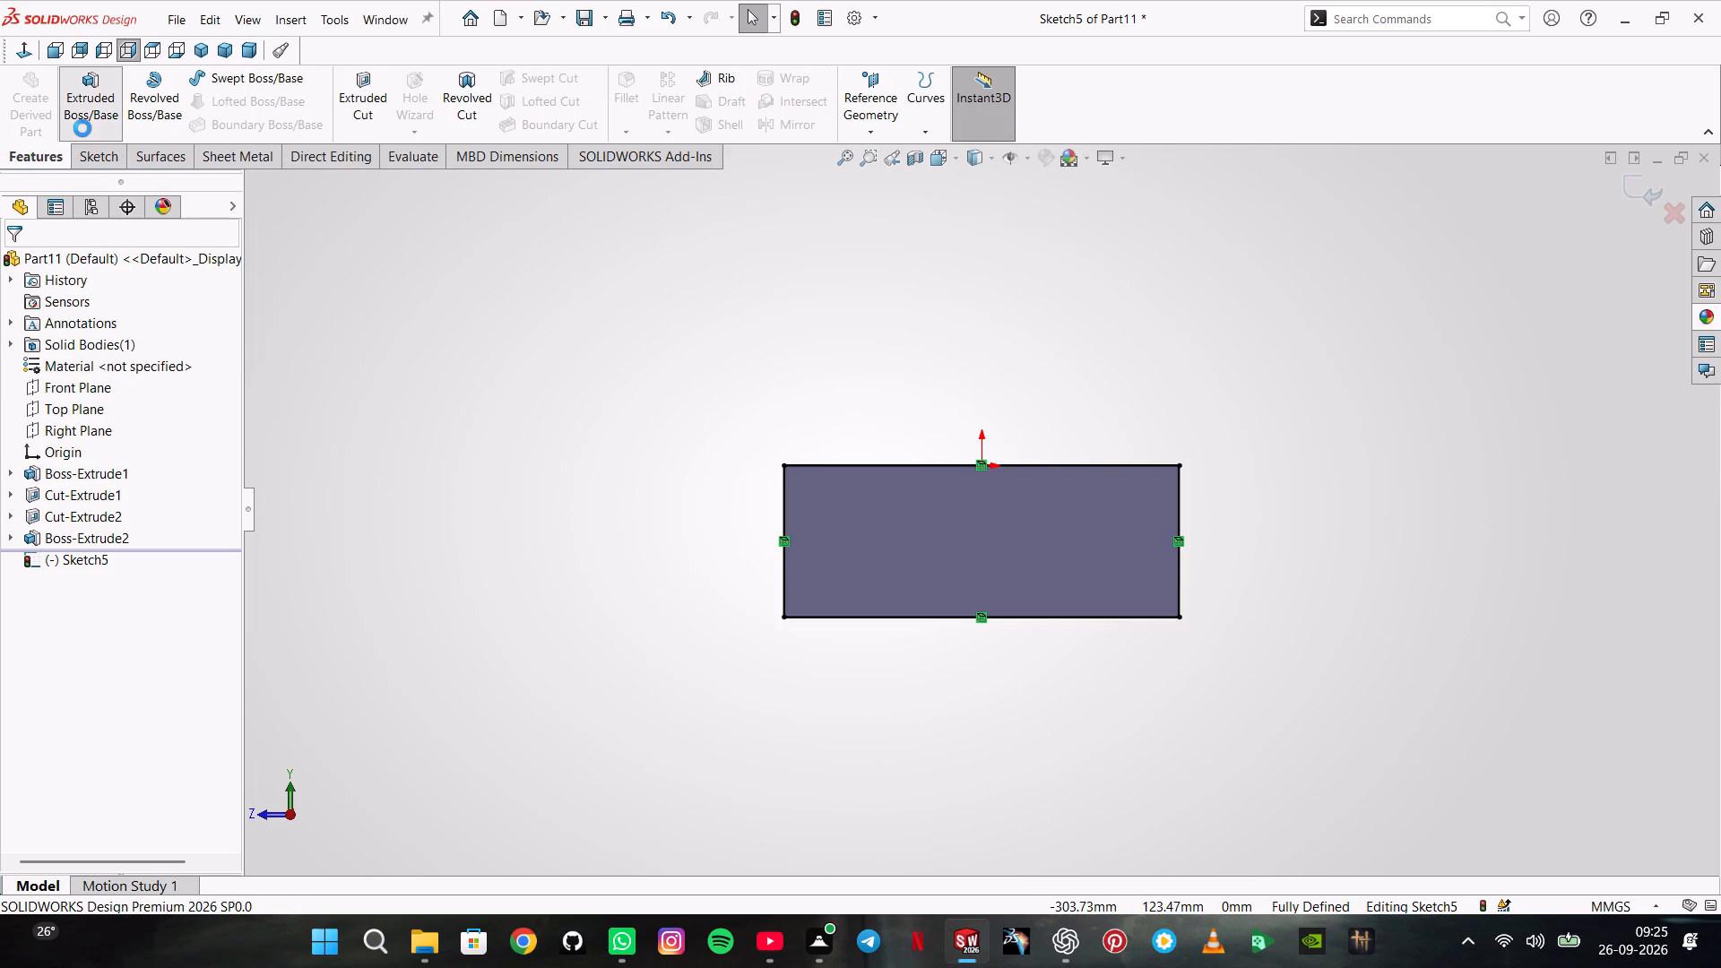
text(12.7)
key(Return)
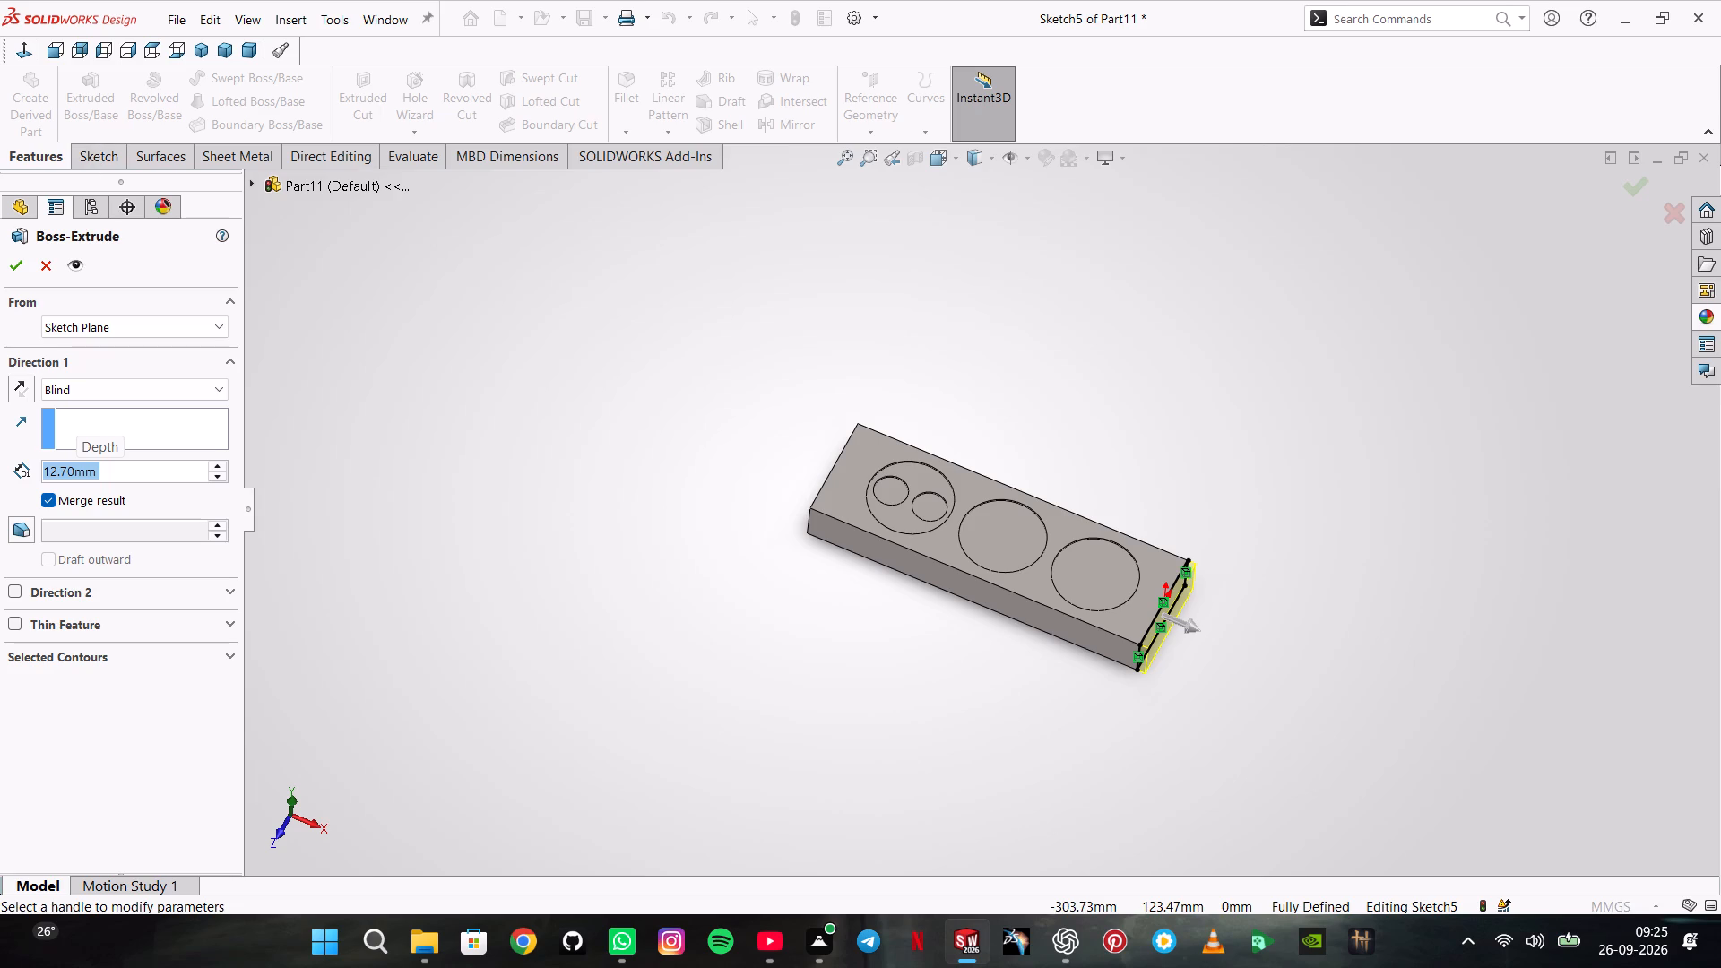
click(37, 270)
Extrude-cut the converted right end-face rectangle into the block with a Blind depth of 12.7 mm.
click(371, 90)
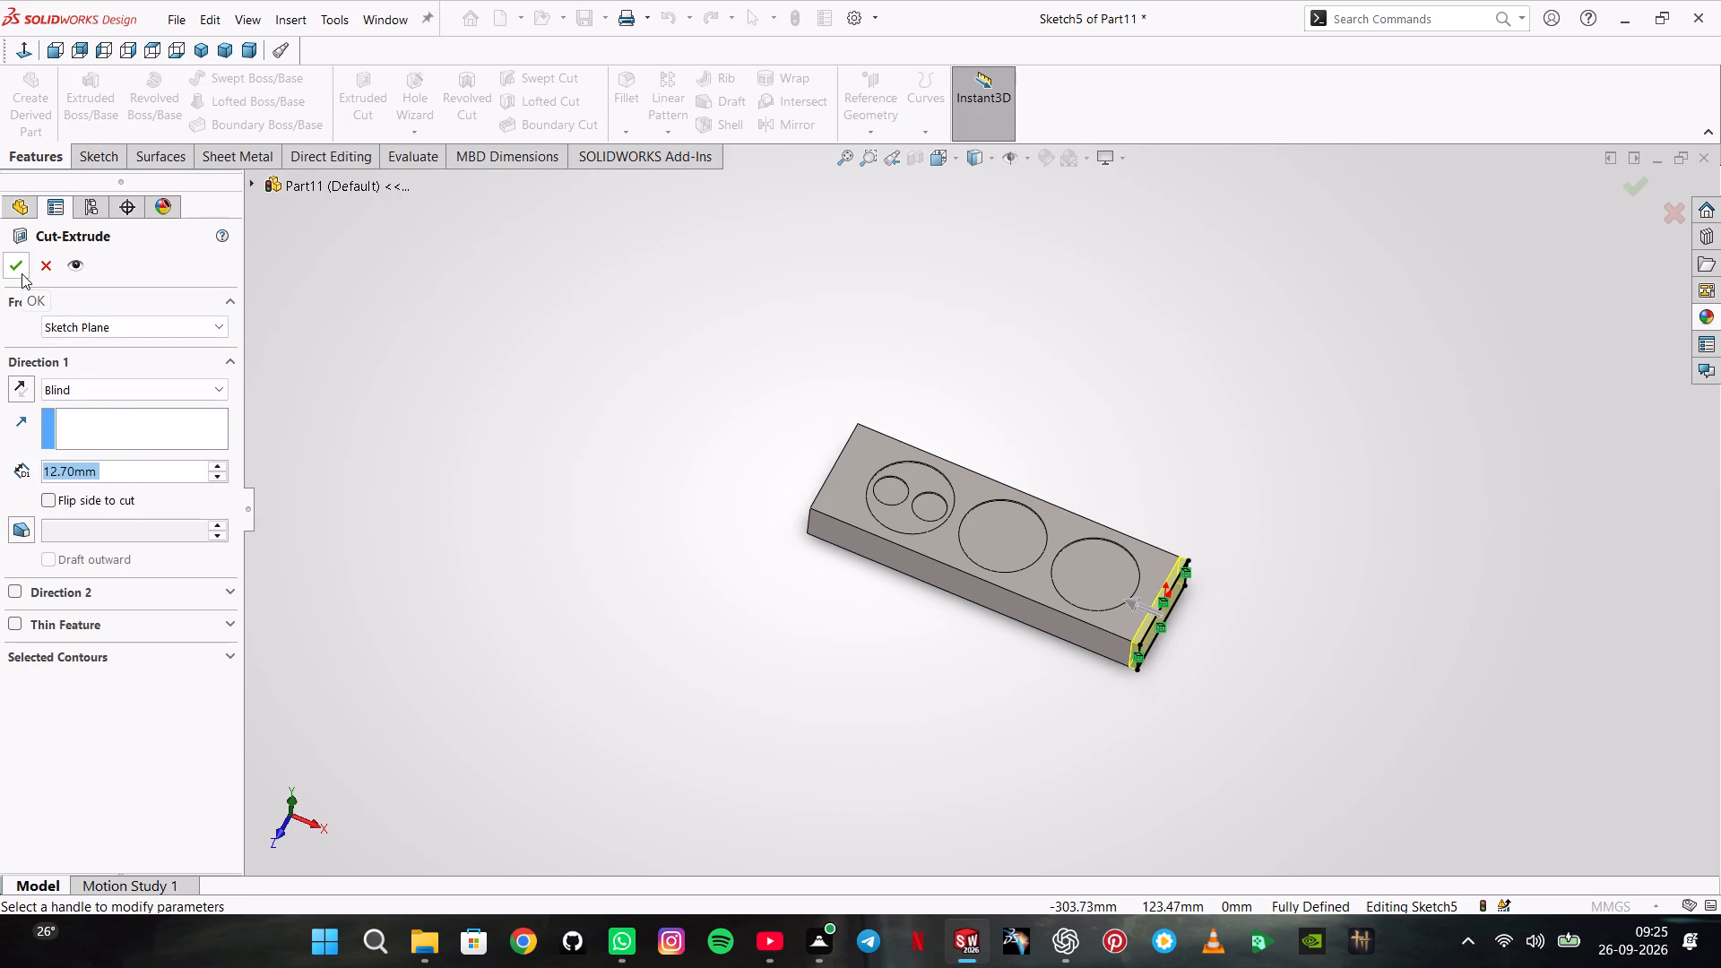
click(22, 273)
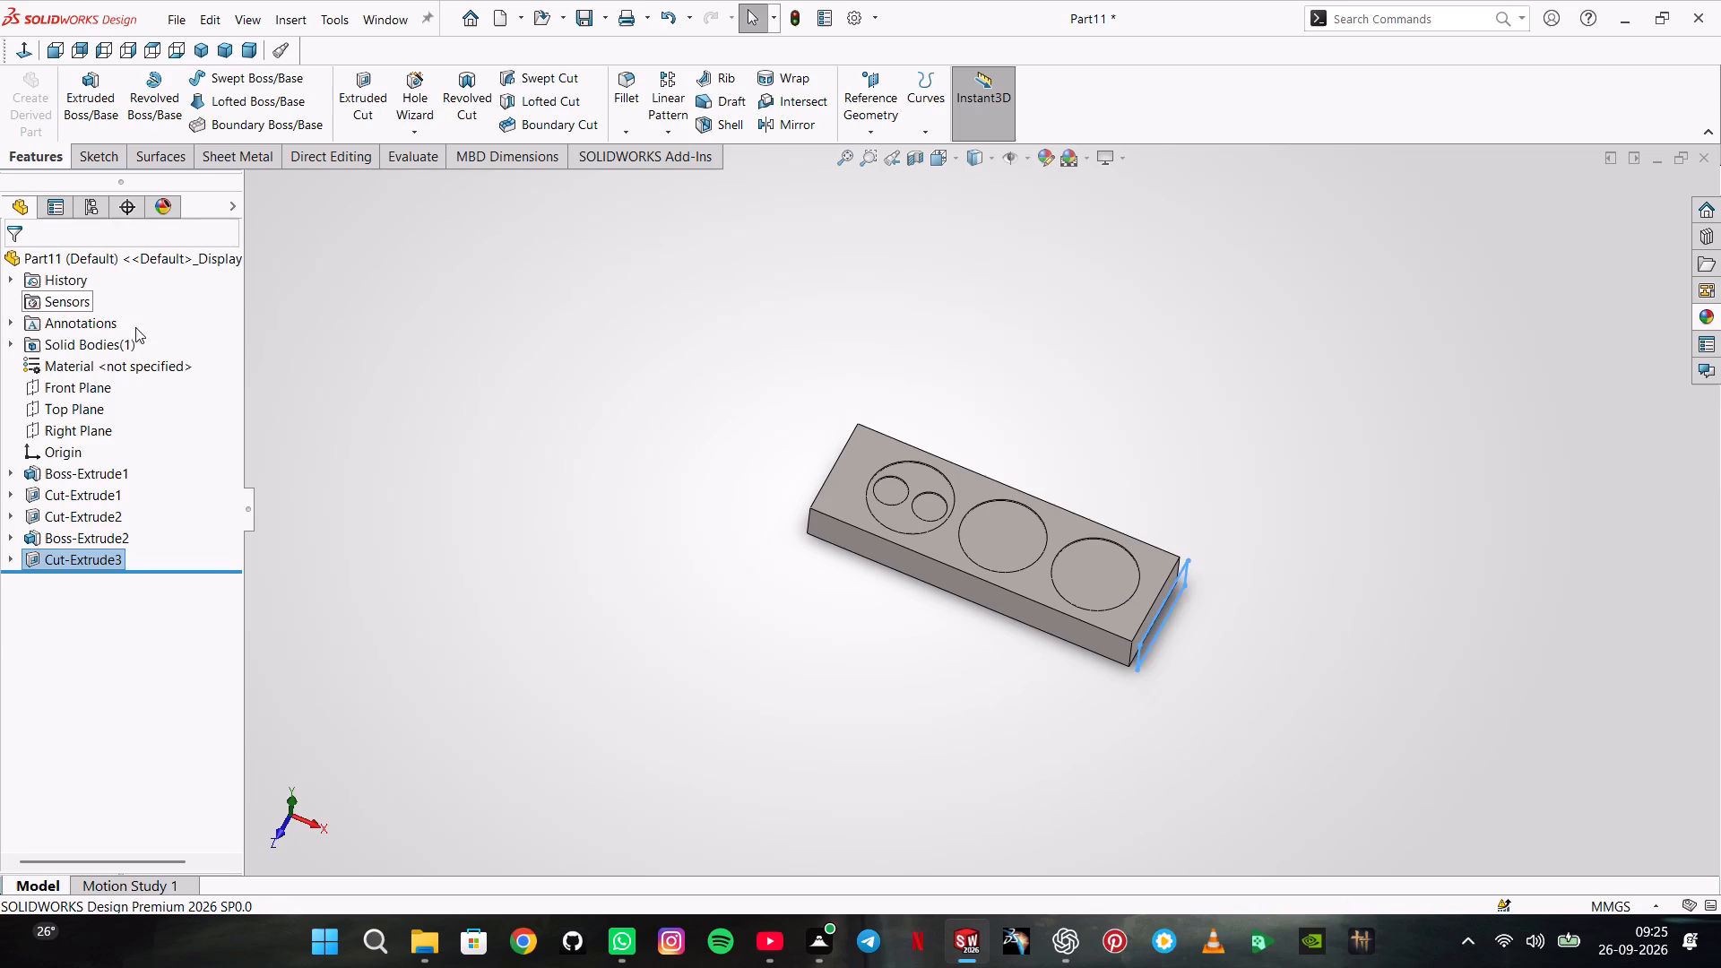
click(582, 427)
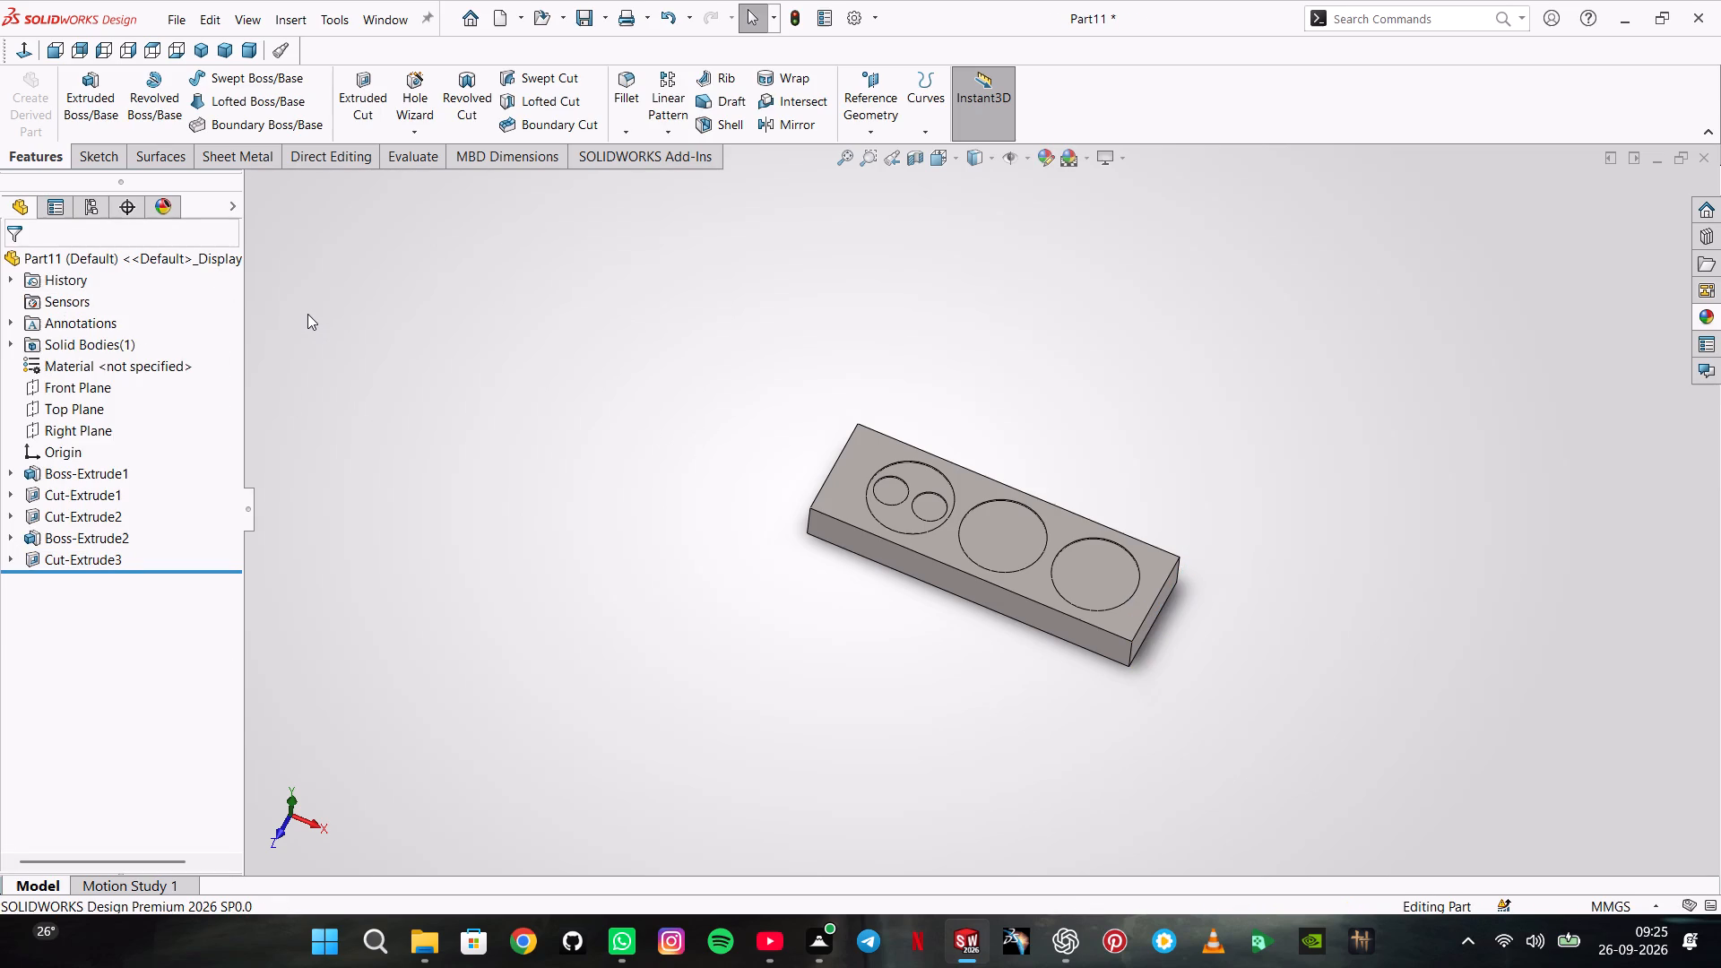
Start a sketch on the block's long front side face and draw a center rectangle about 56 by 36 mm near its left end.
click(861, 541)
click(947, 482)
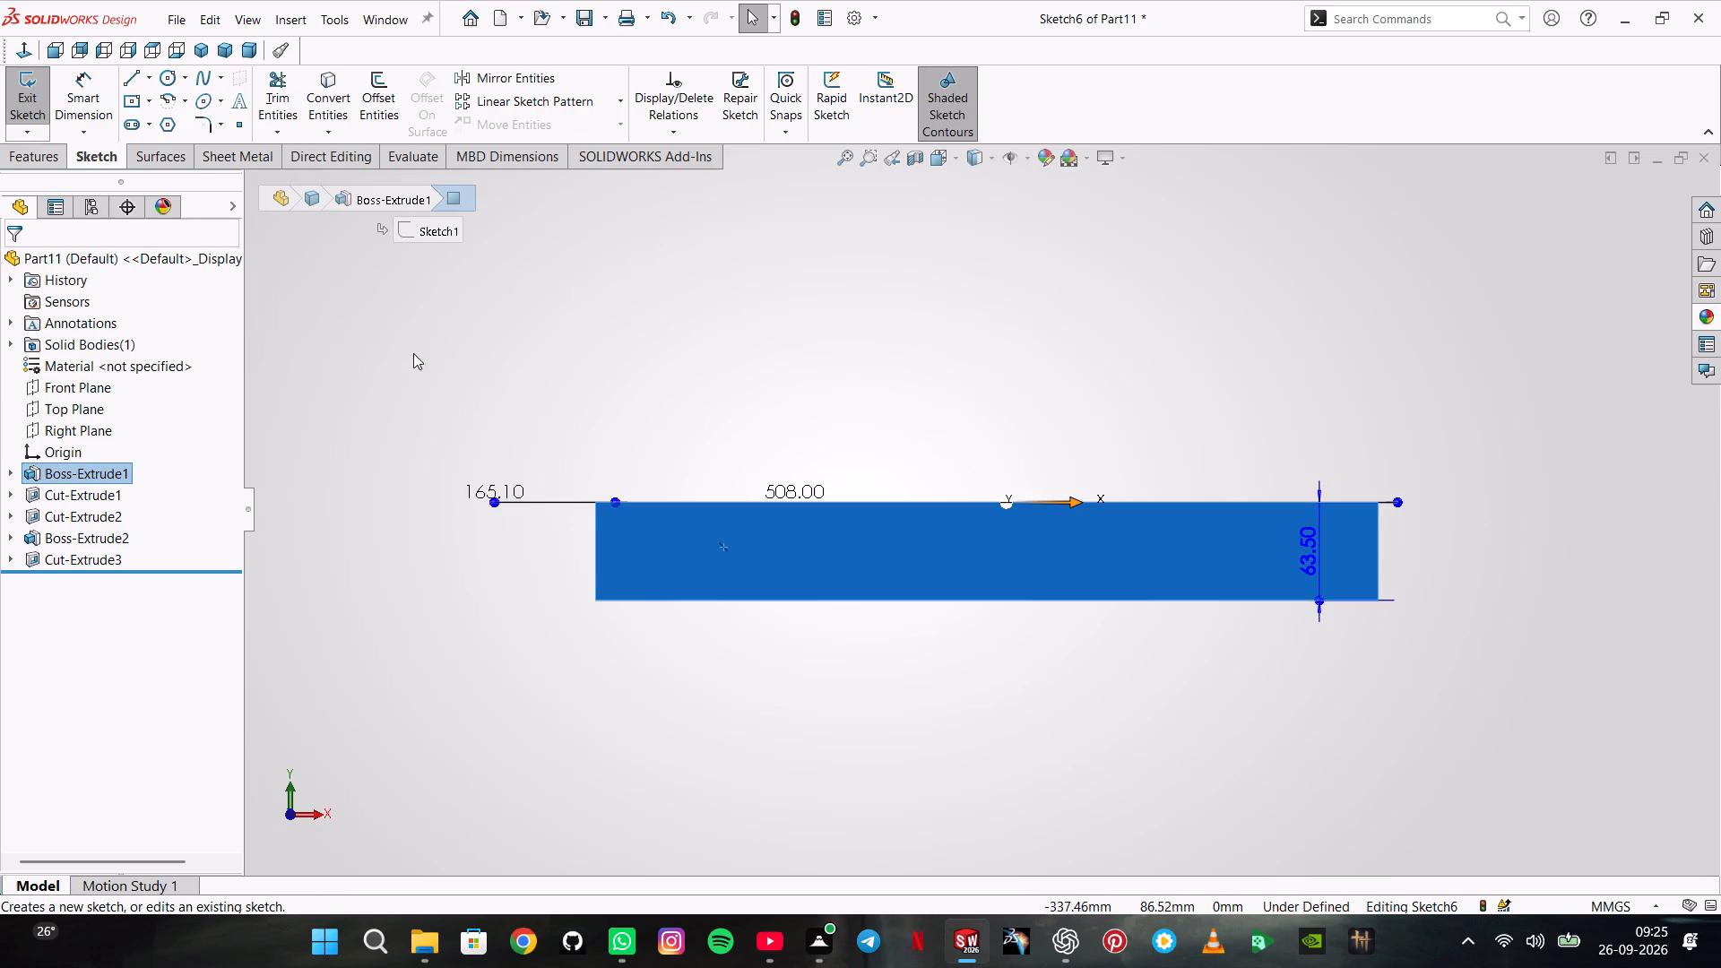
click(125, 106)
scroll(771, 571, down, 3)
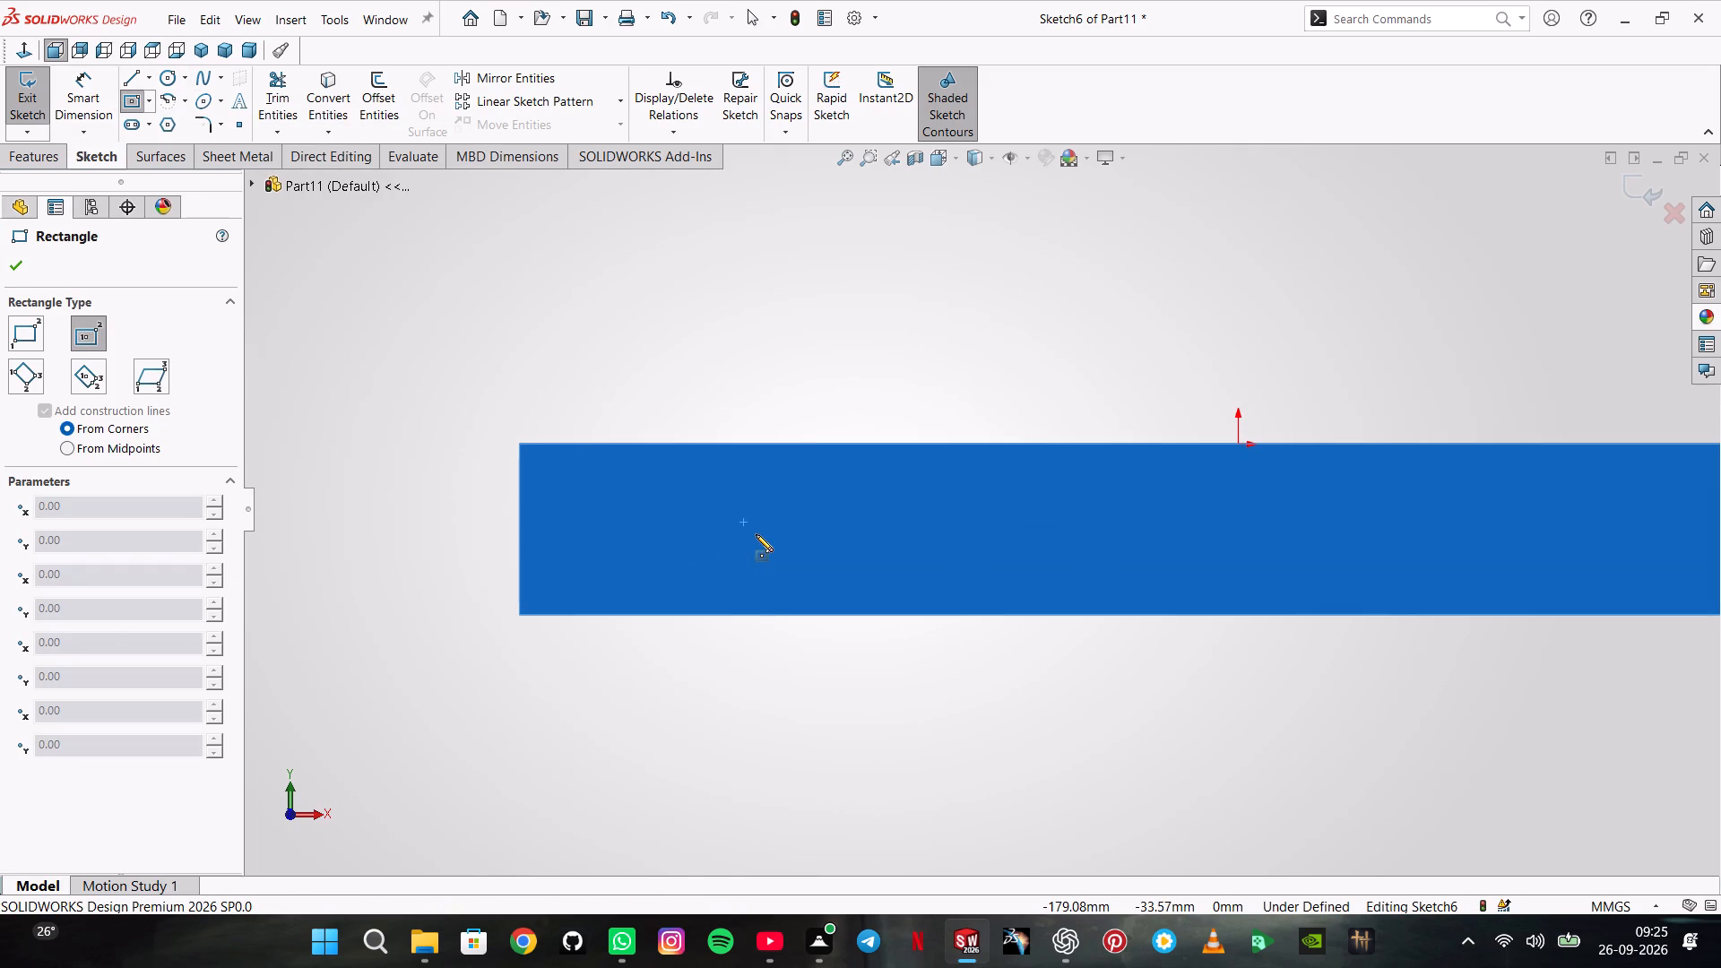
click(756, 529)
click(831, 577)
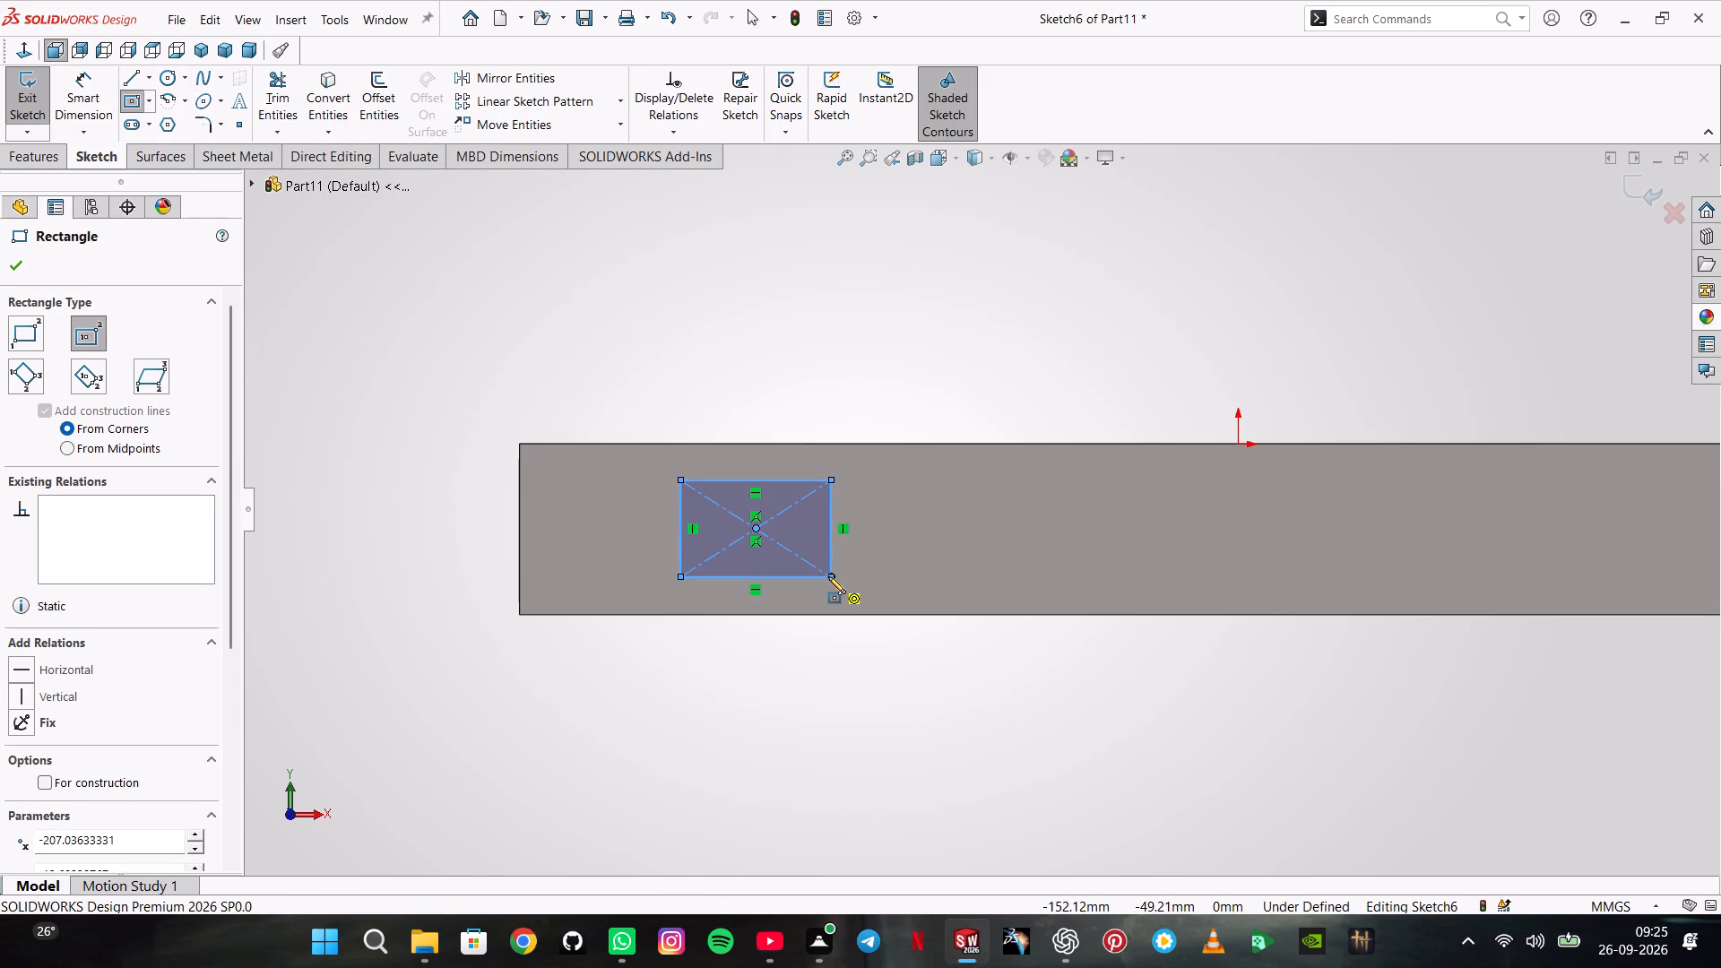
Dimension the side-face rectangle to 31.75 mm wide and 38.1 mm high.
click(81, 102)
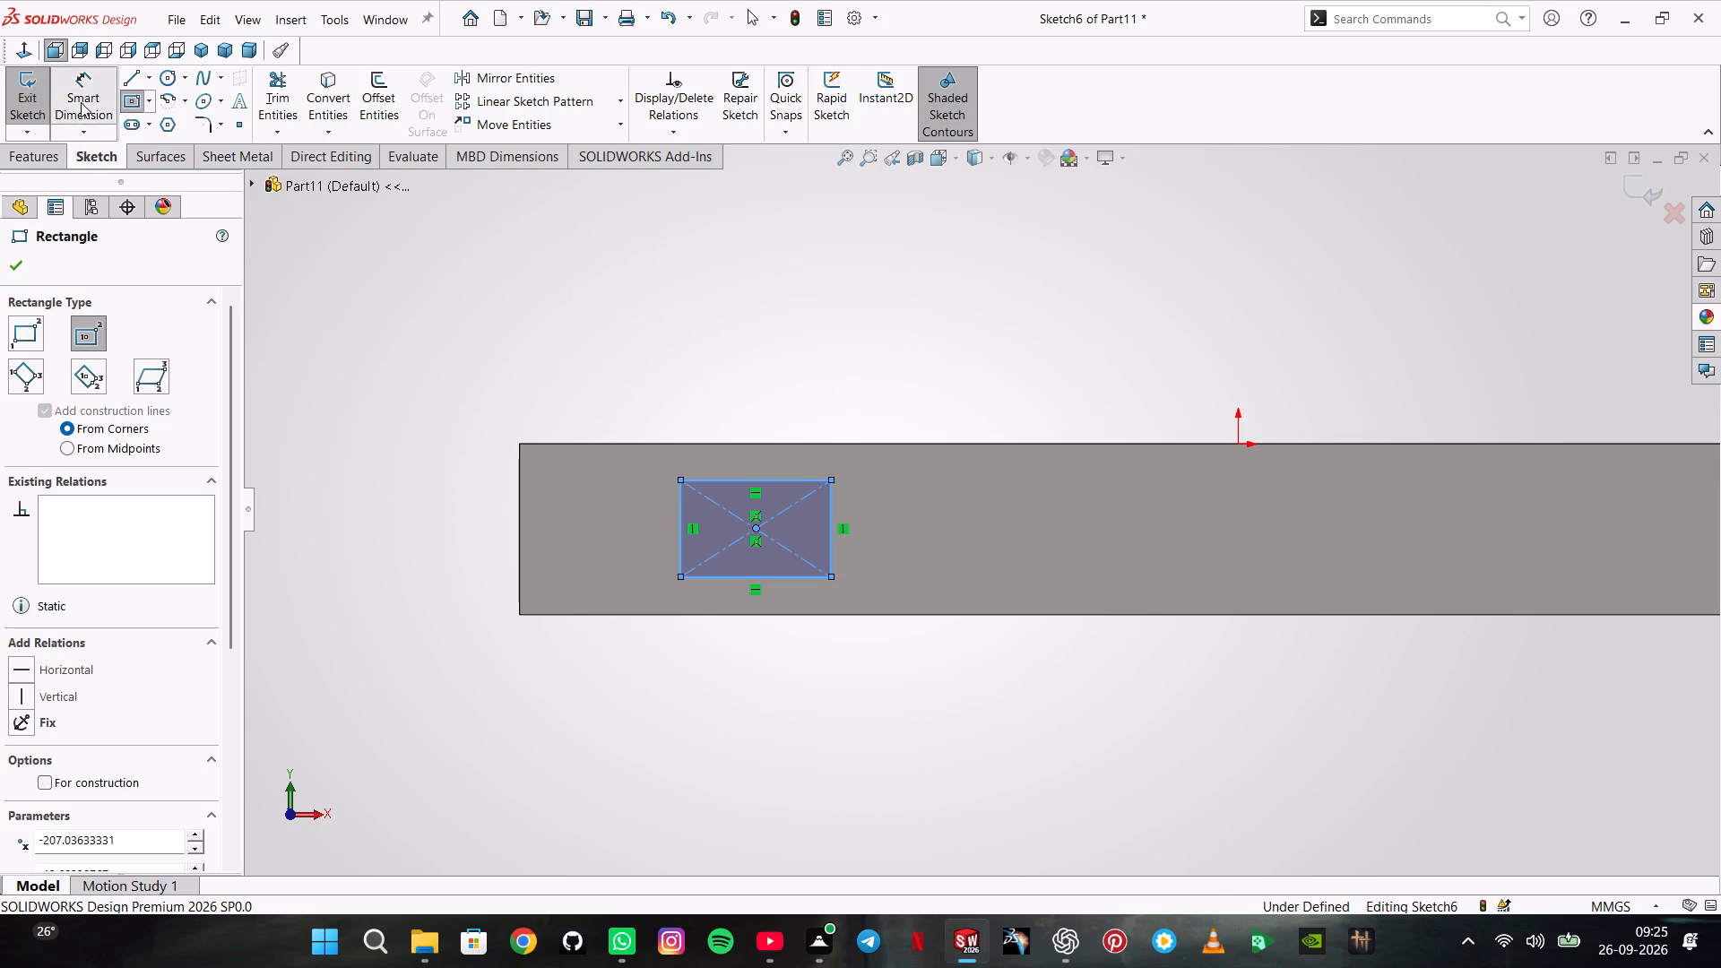
click(731, 479)
click(748, 387)
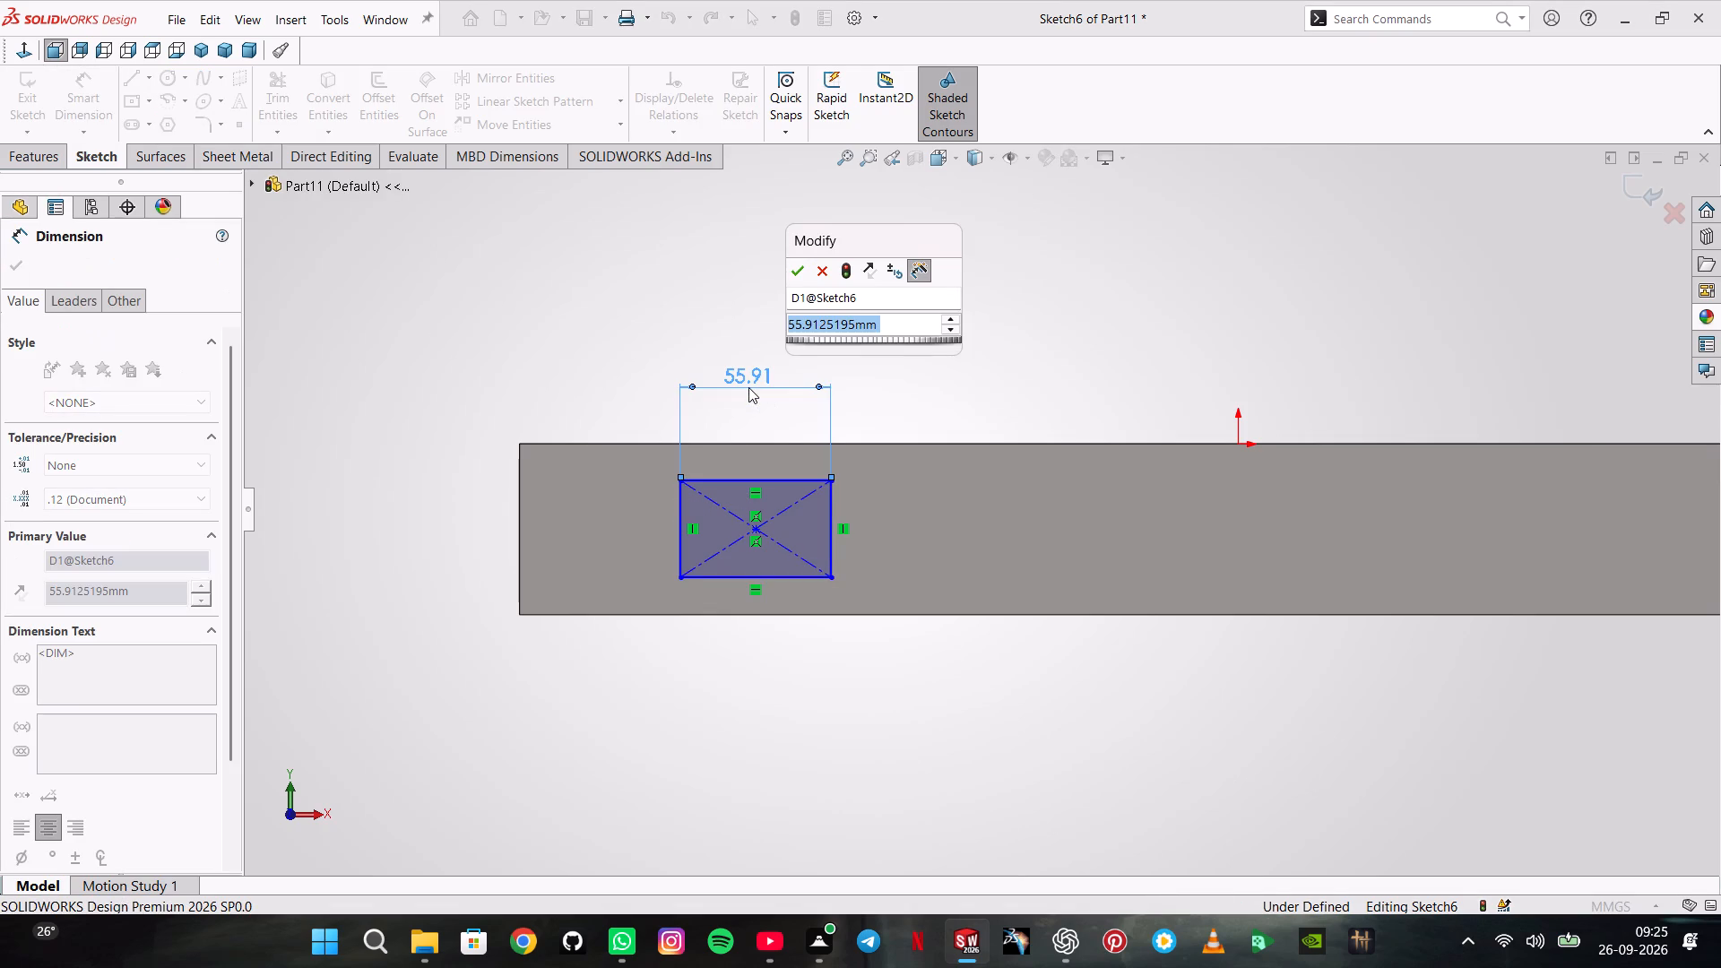
text(31.75)
key(Return)
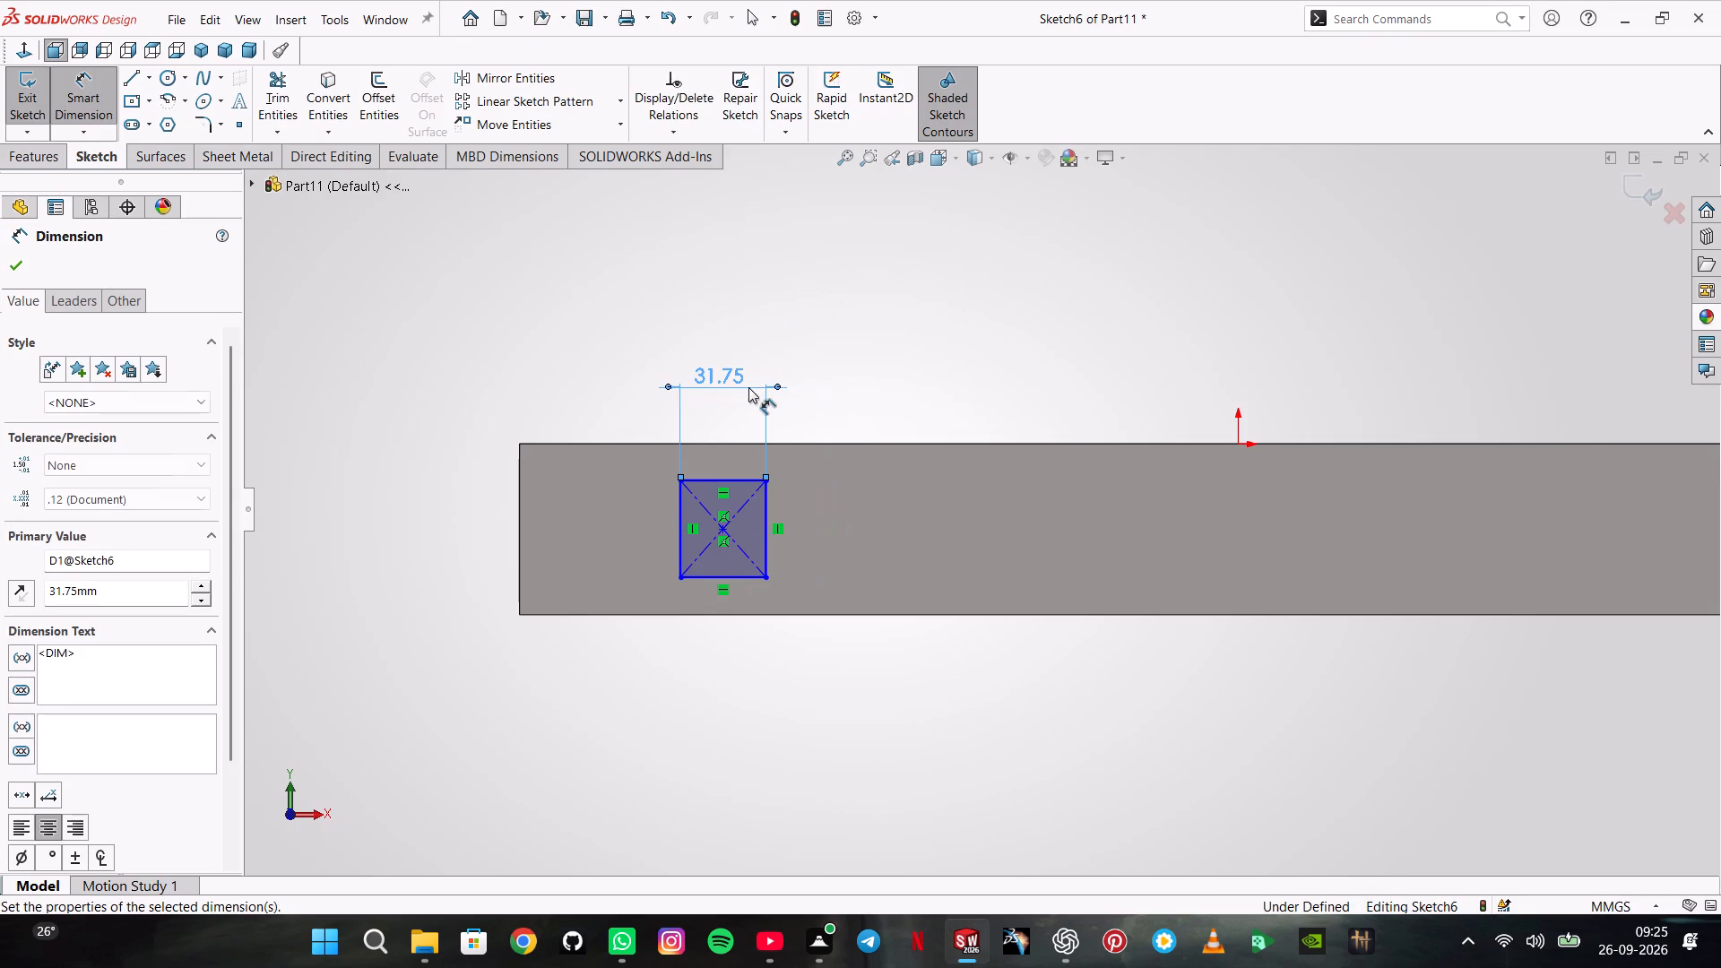
click(766, 518)
click(828, 531)
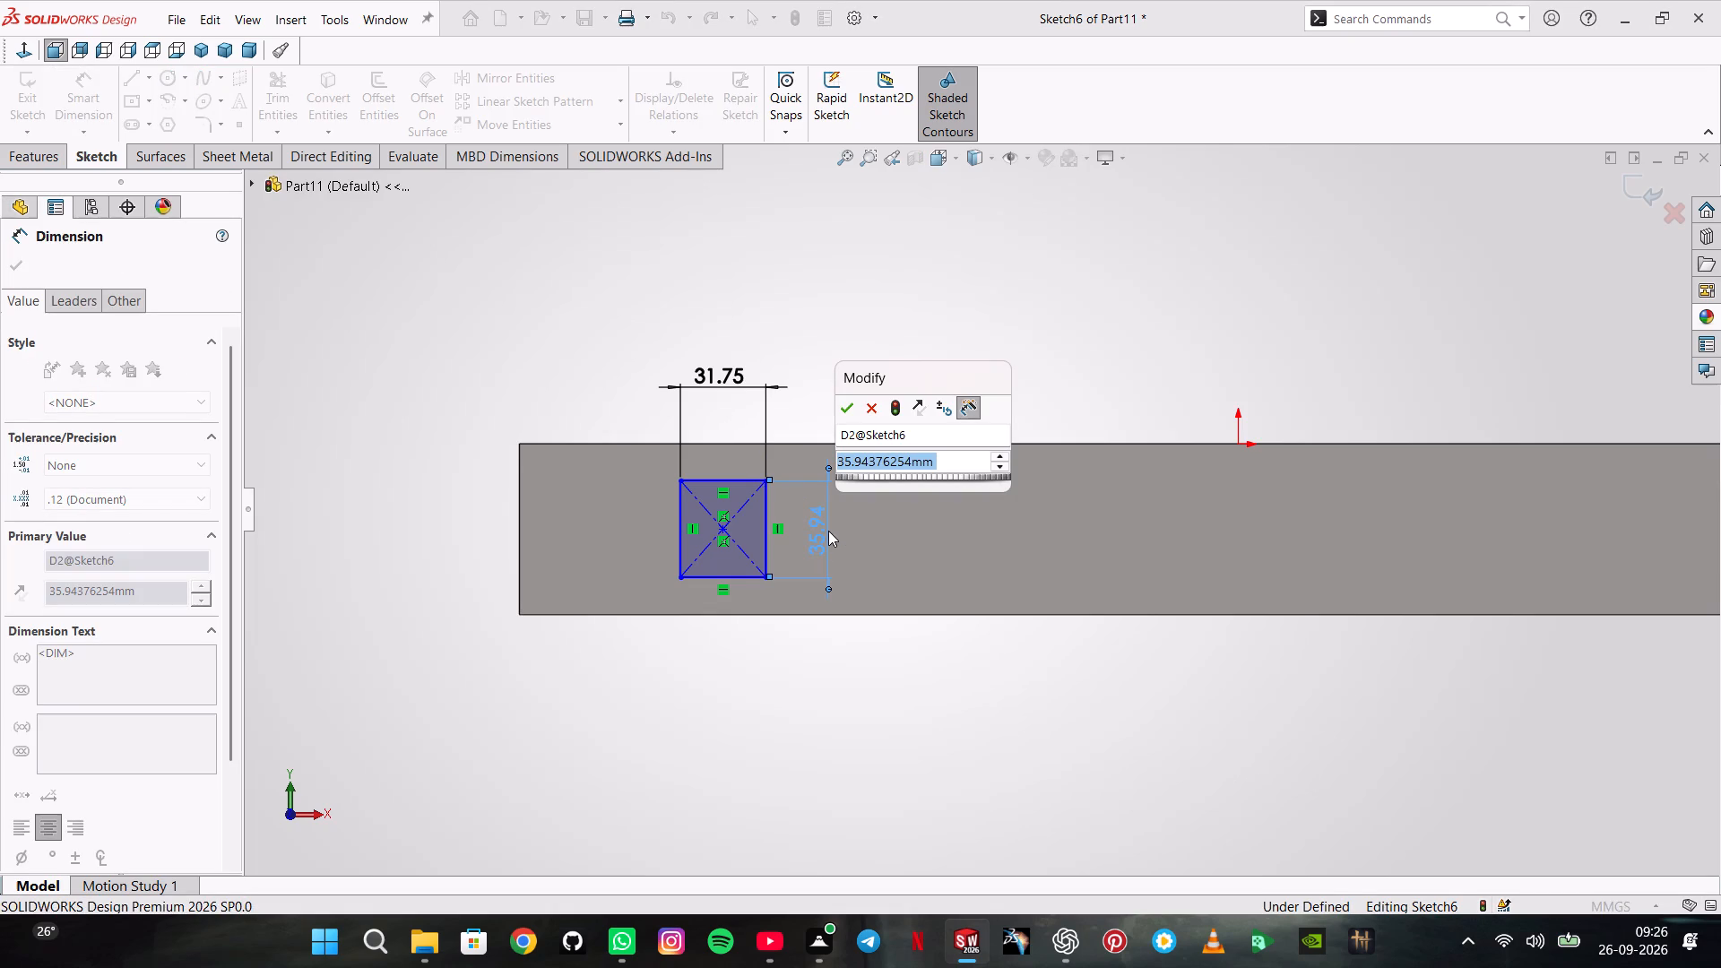
text(38.1)
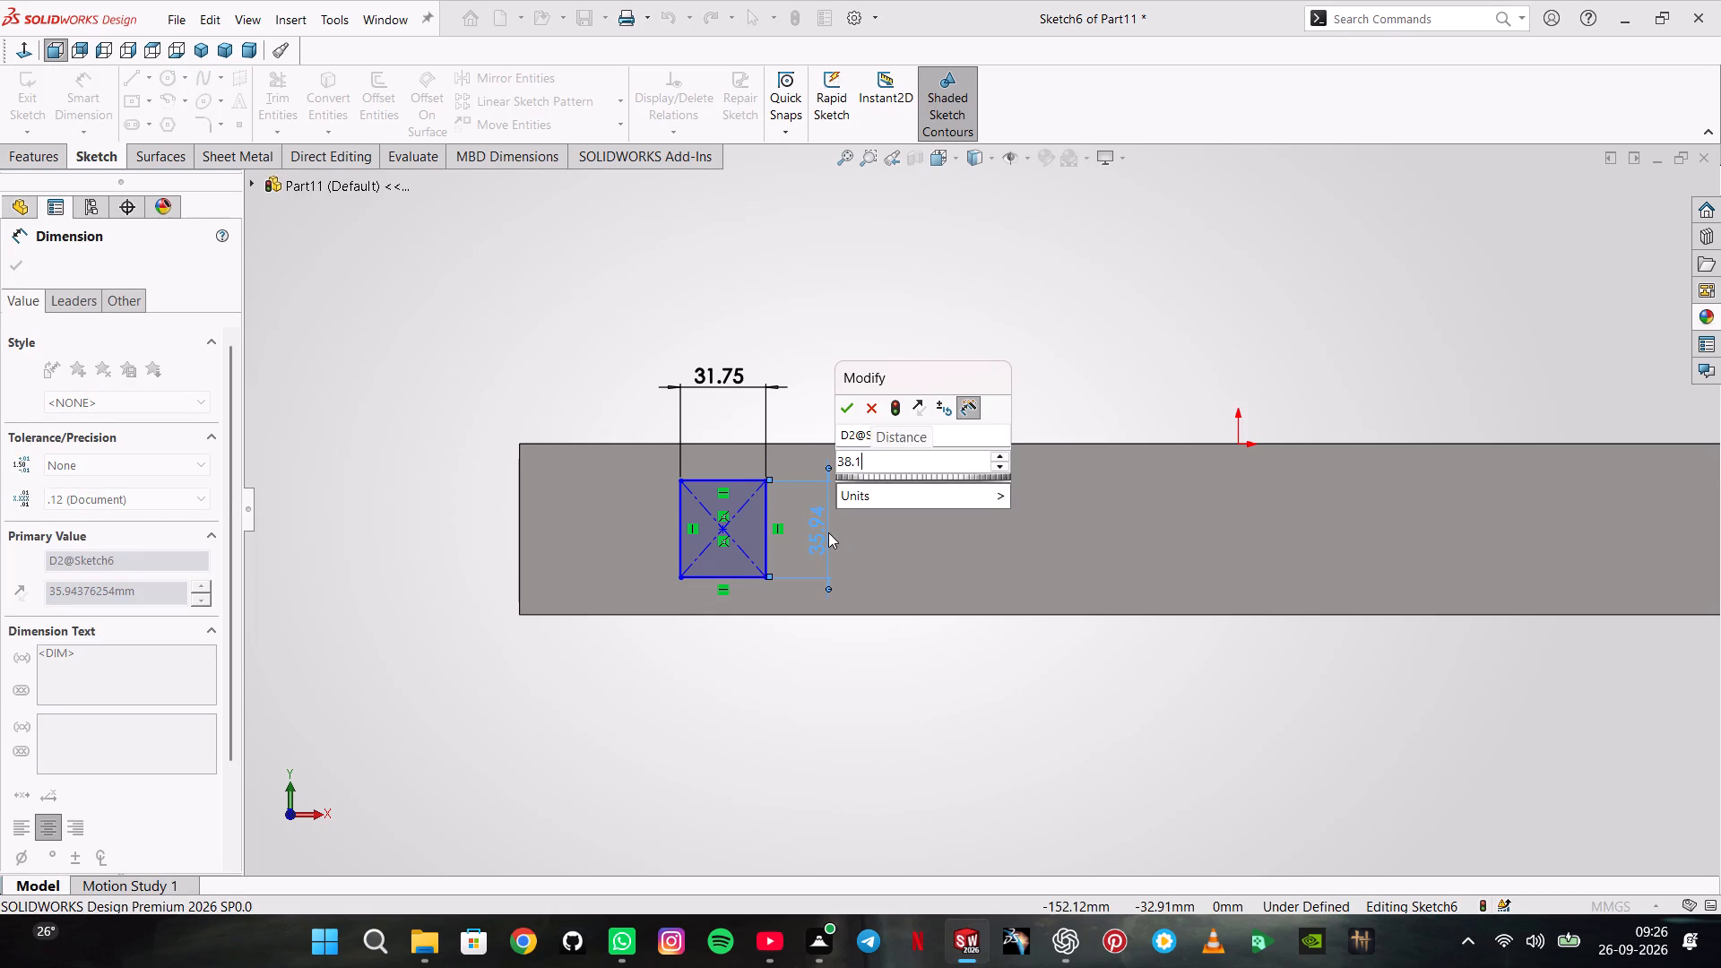
key(Return)
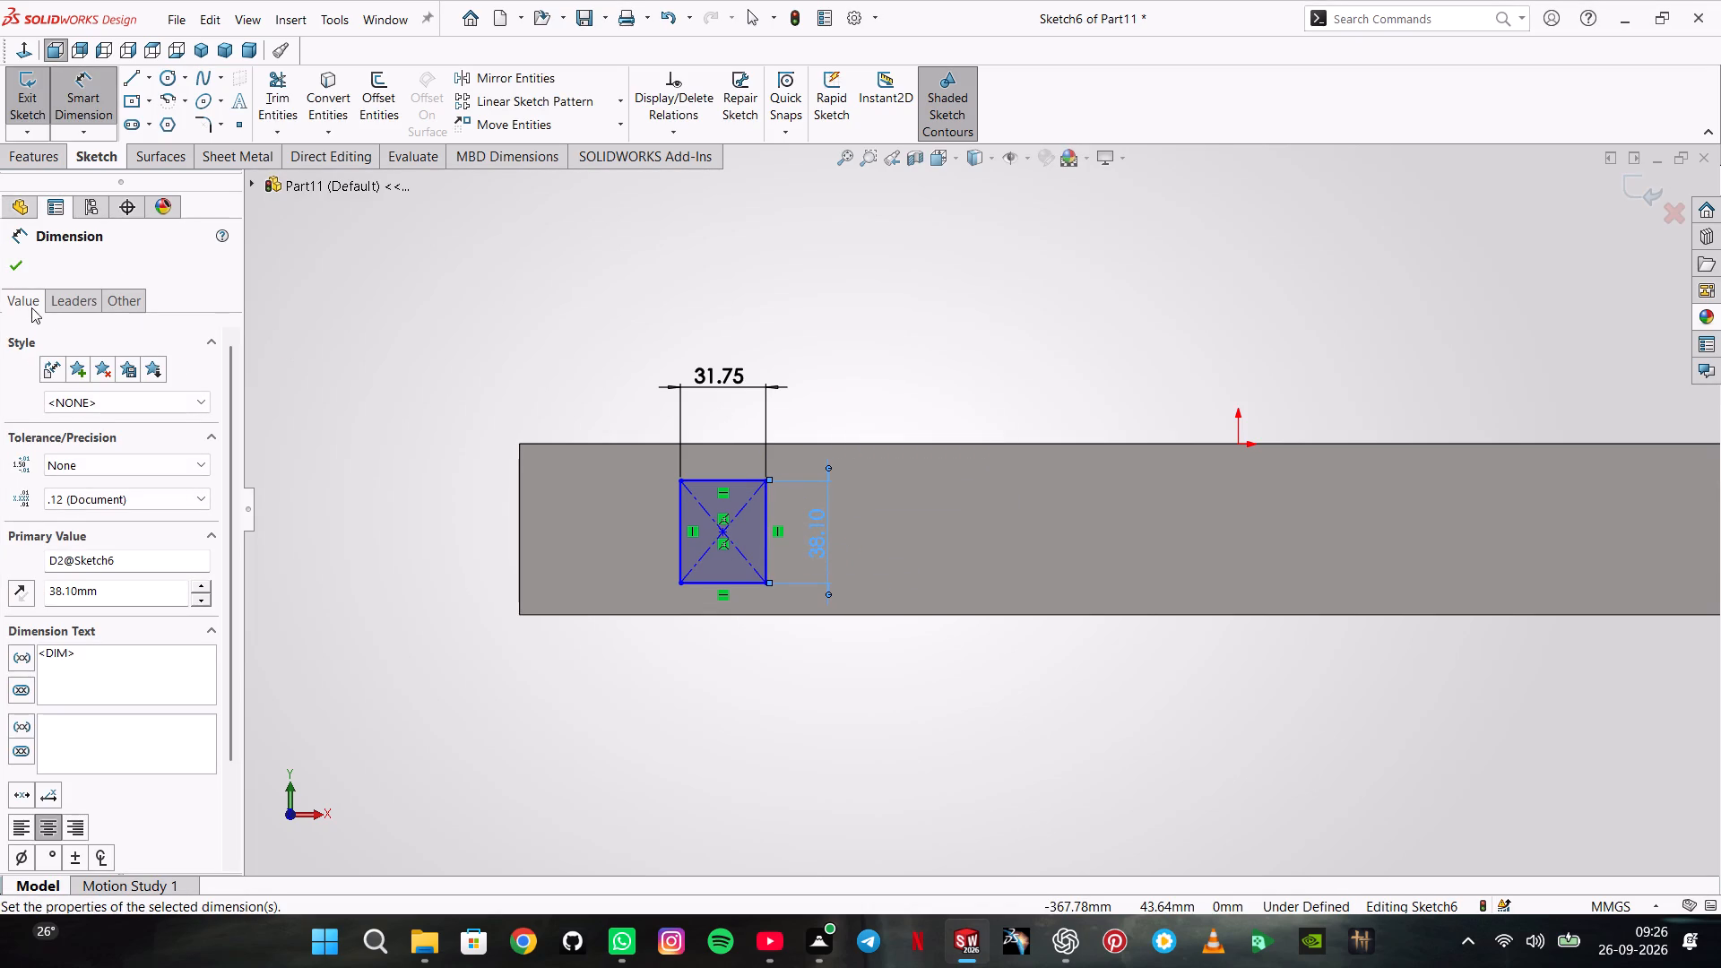
click(17, 272)
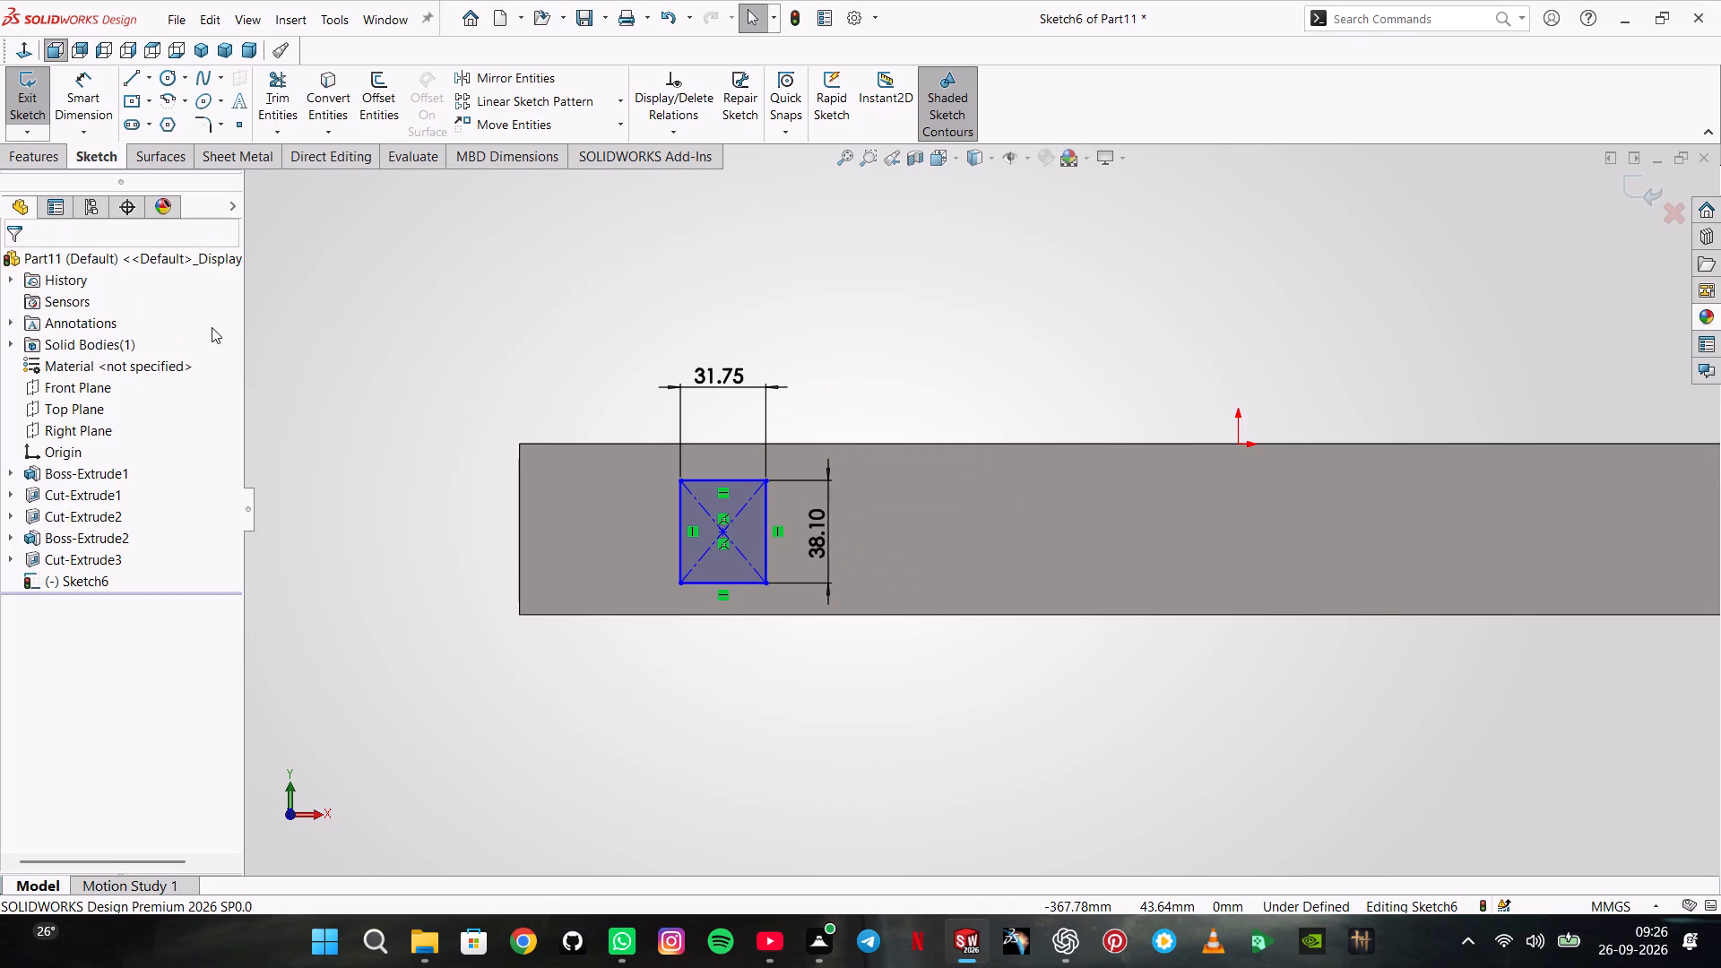
Draw a centerline from the midpoint of the face's left edge to the rectangle's center and make it horizontal.
click(140, 80)
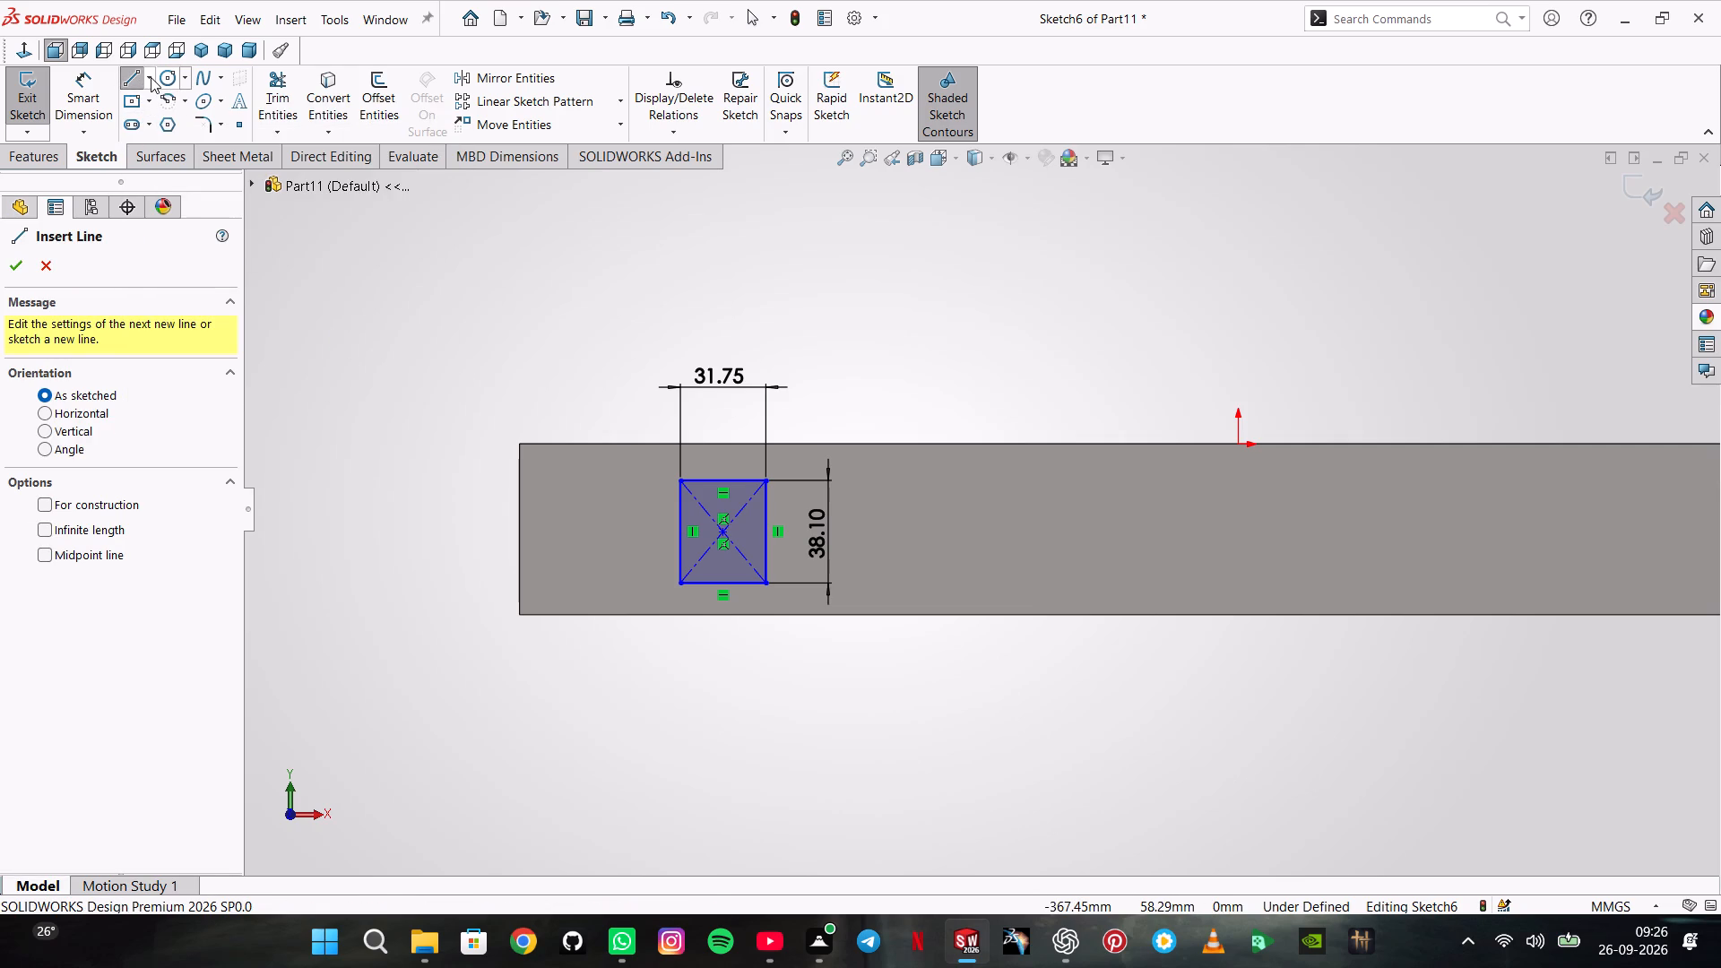
click(151, 77)
click(167, 116)
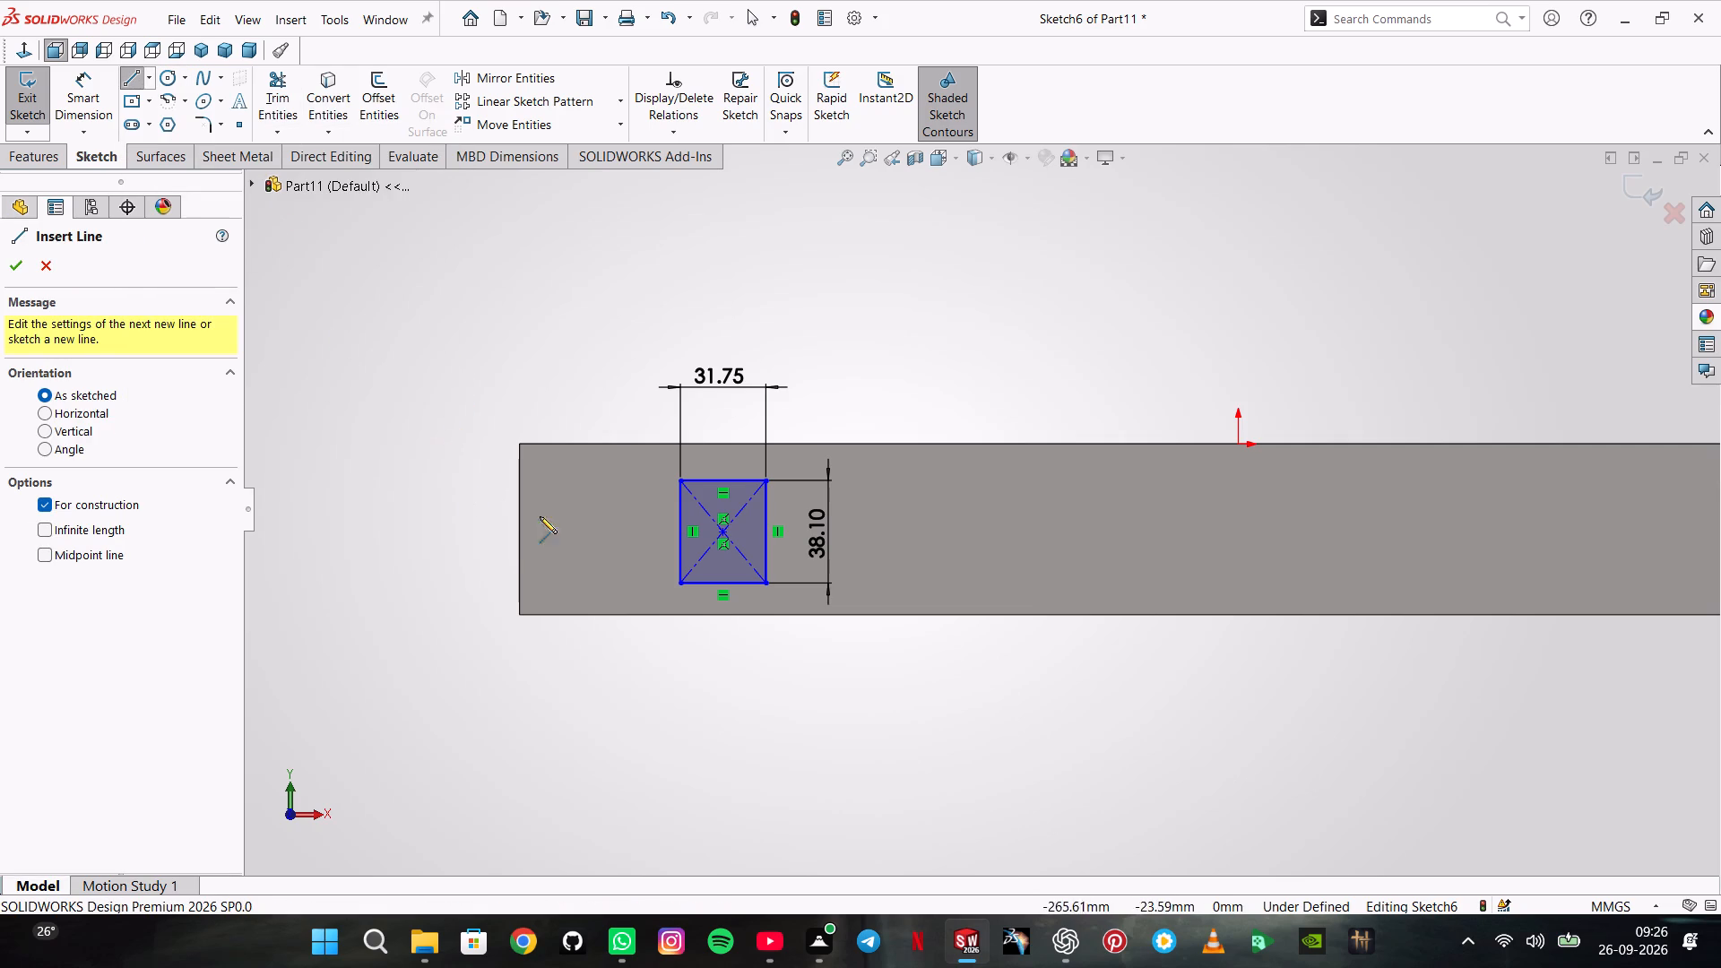
click(520, 528)
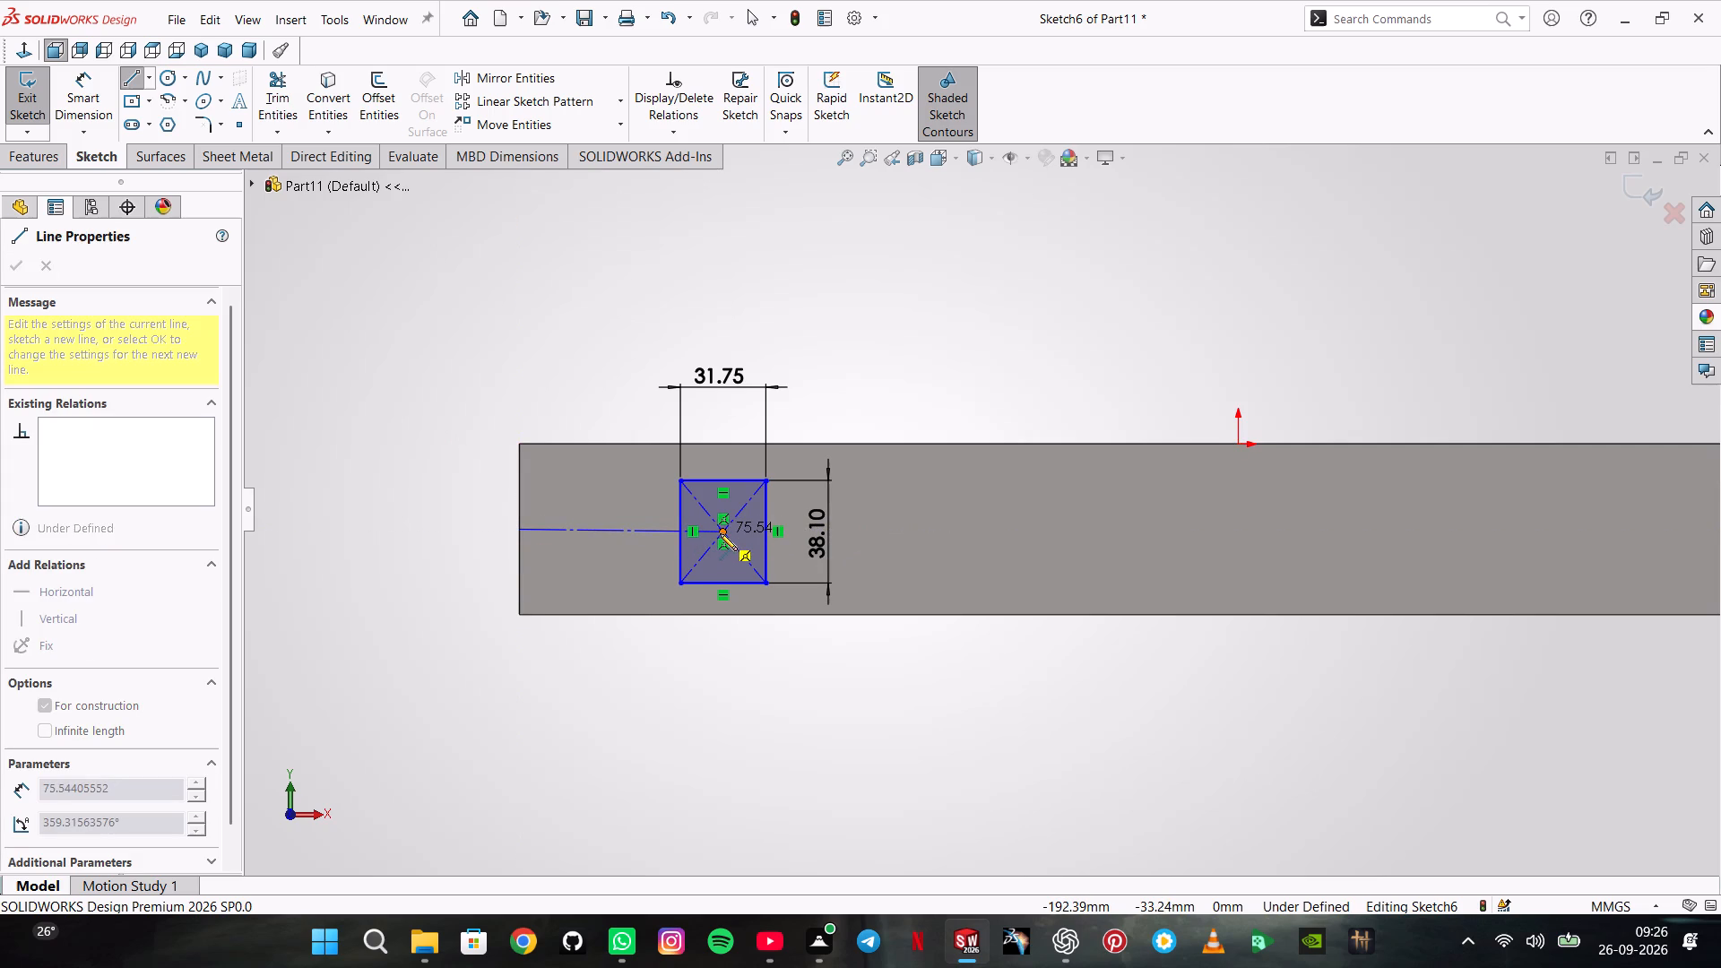
click(720, 533)
double_click(618, 413)
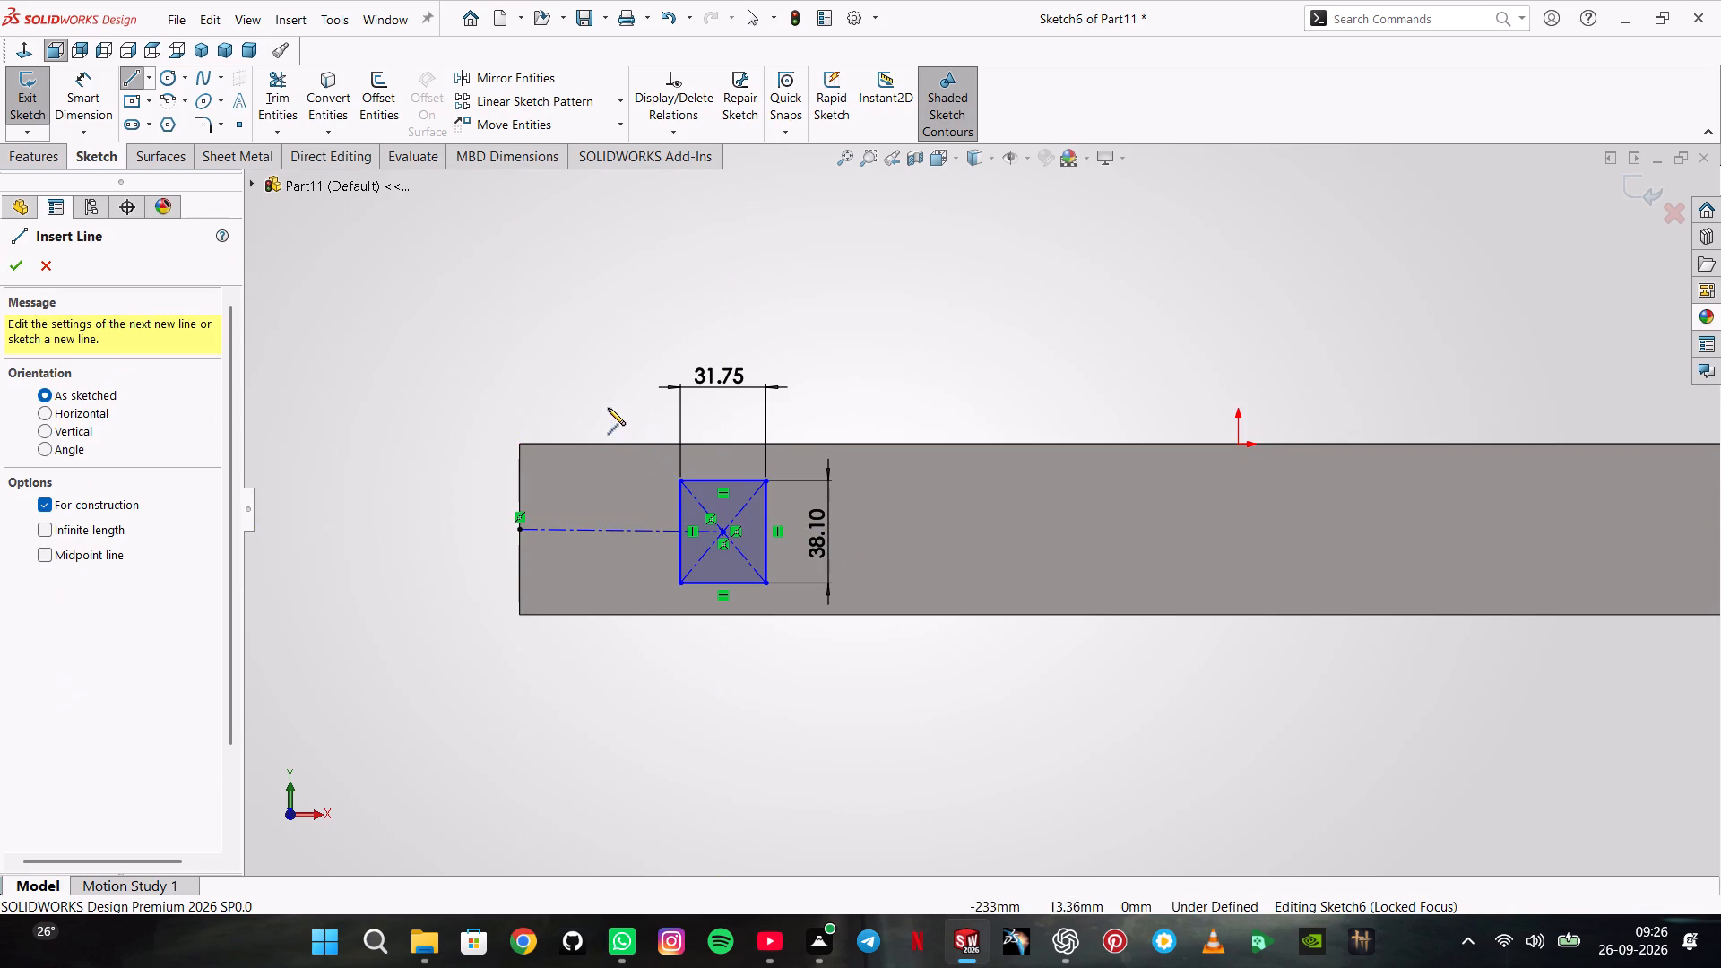
click(54, 260)
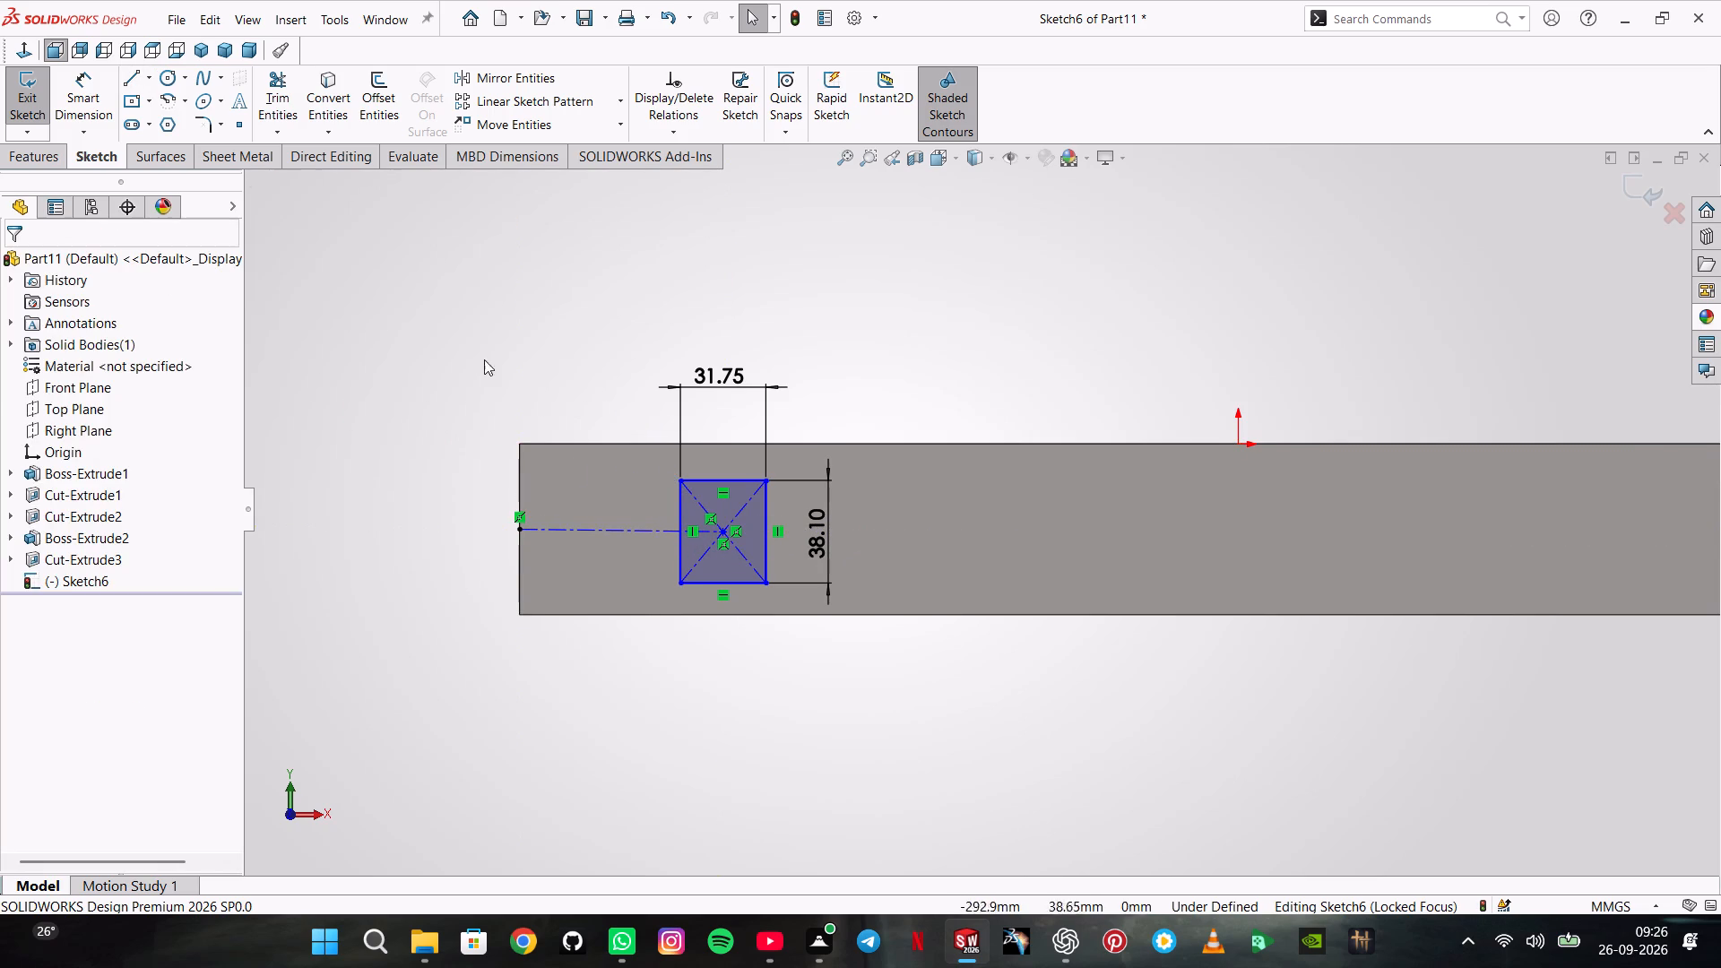
click(607, 532)
click(656, 449)
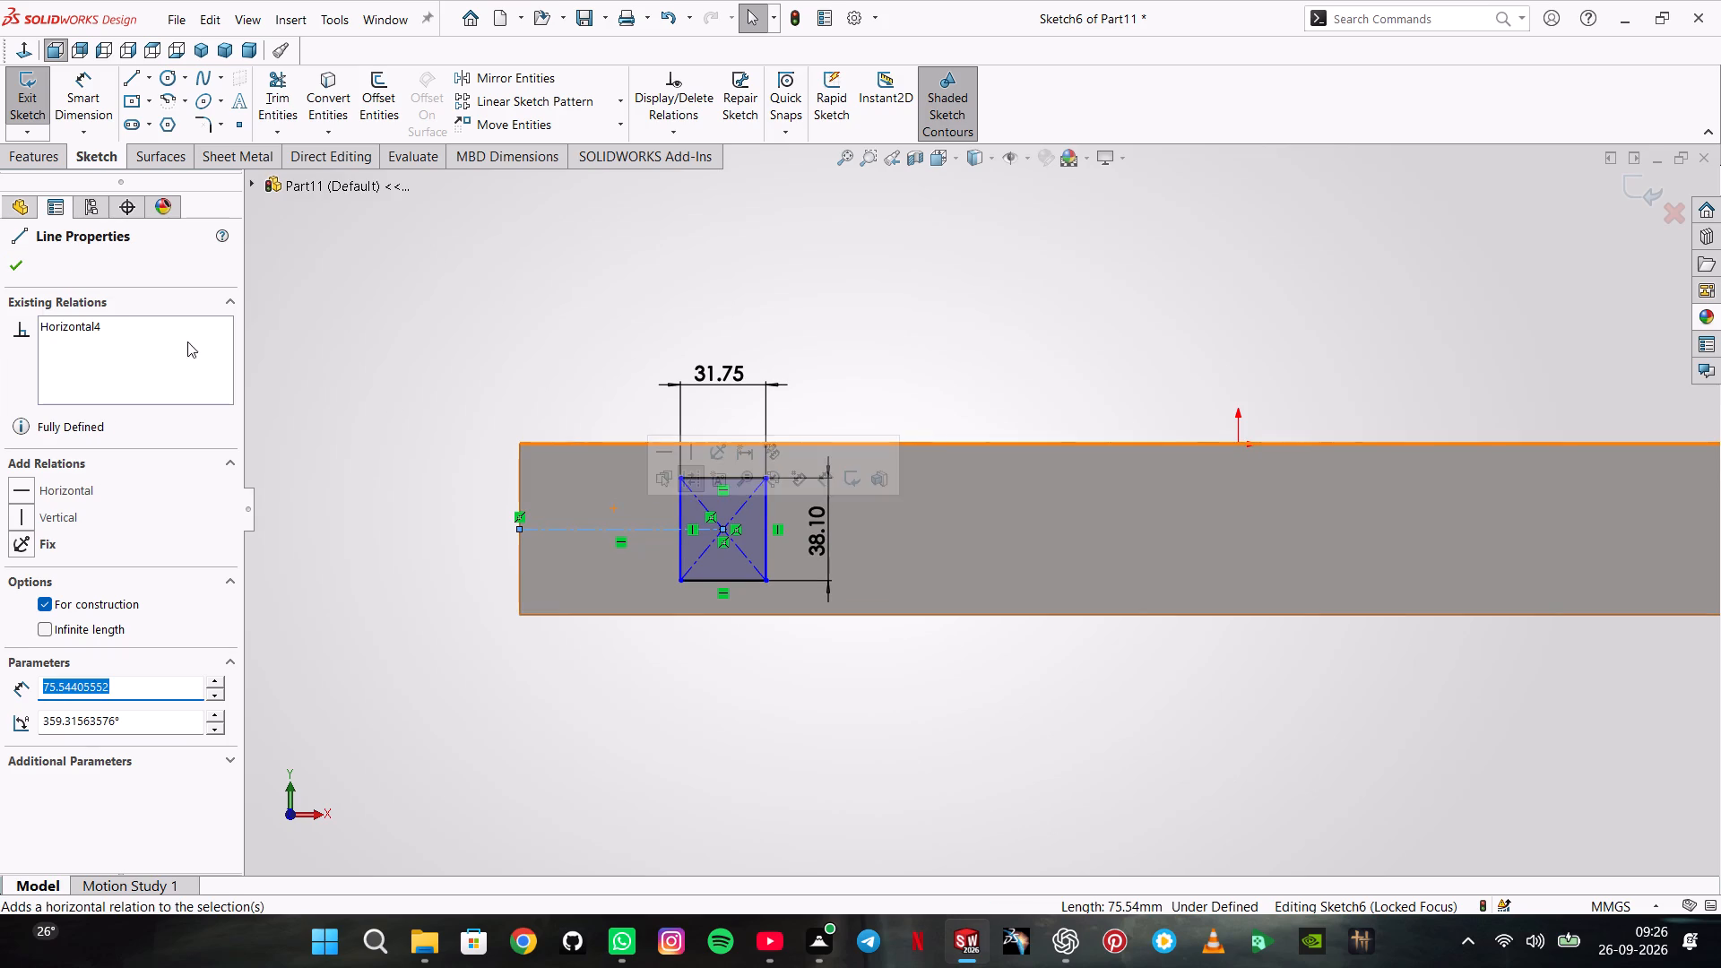
click(3, 260)
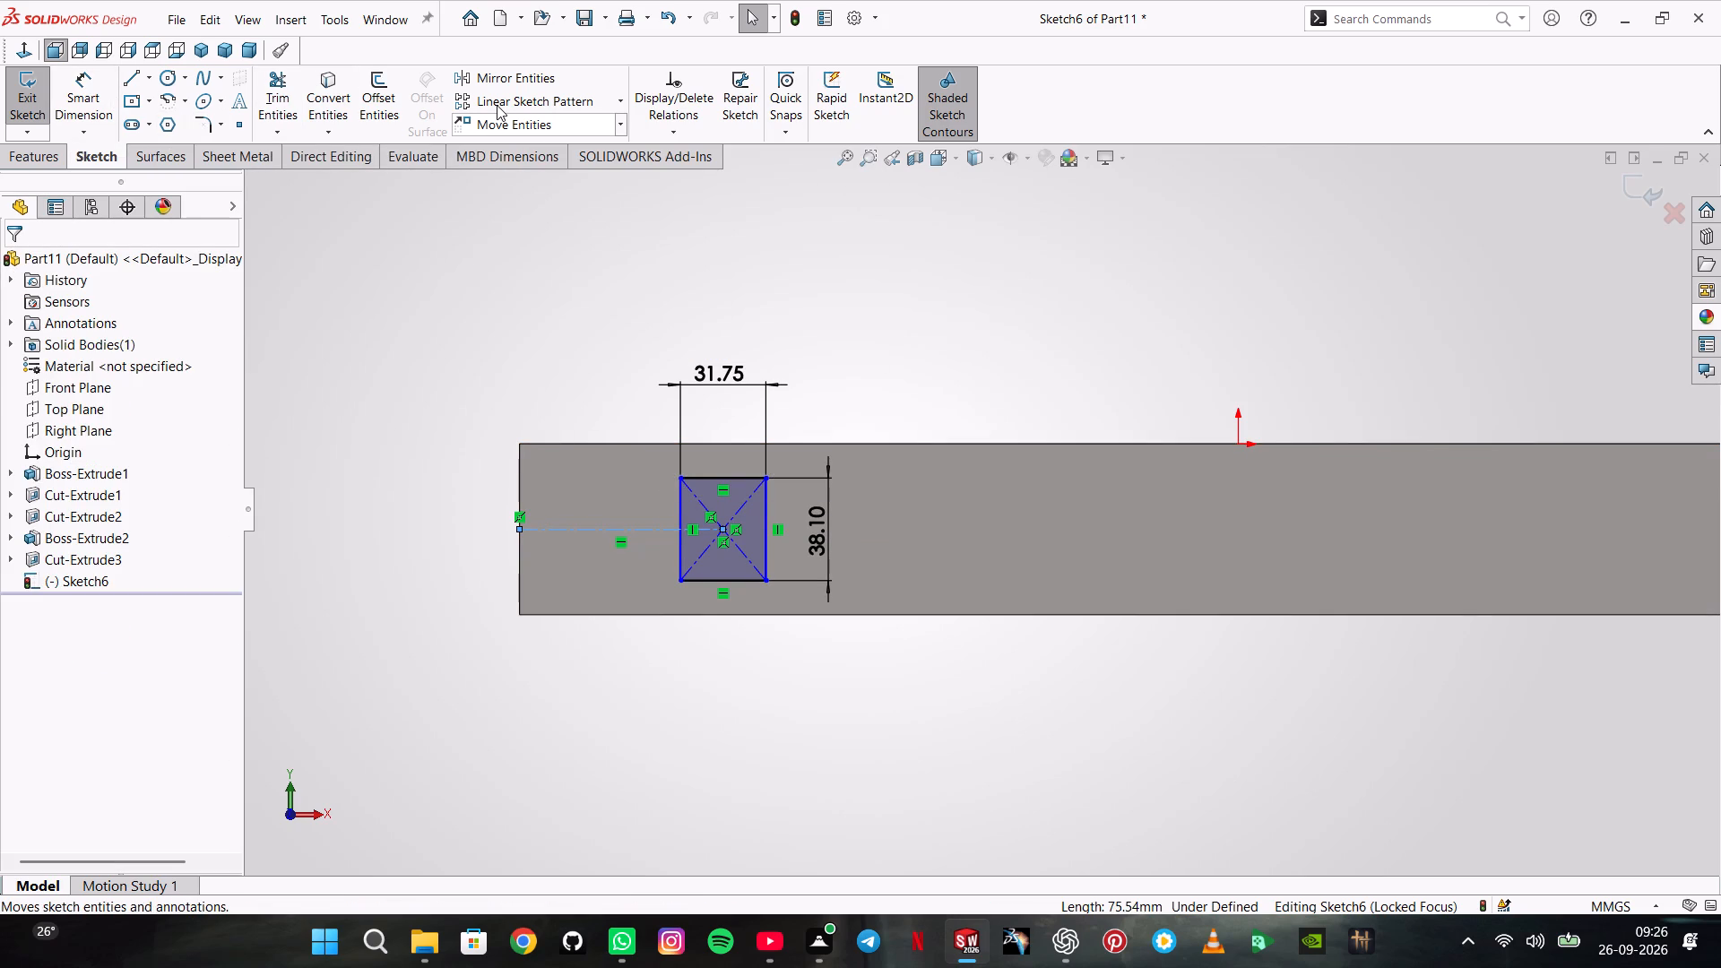
Dimension the centerline to 151.13 mm to locate the rectangle's center from the face's left edge.
click(99, 118)
click(580, 533)
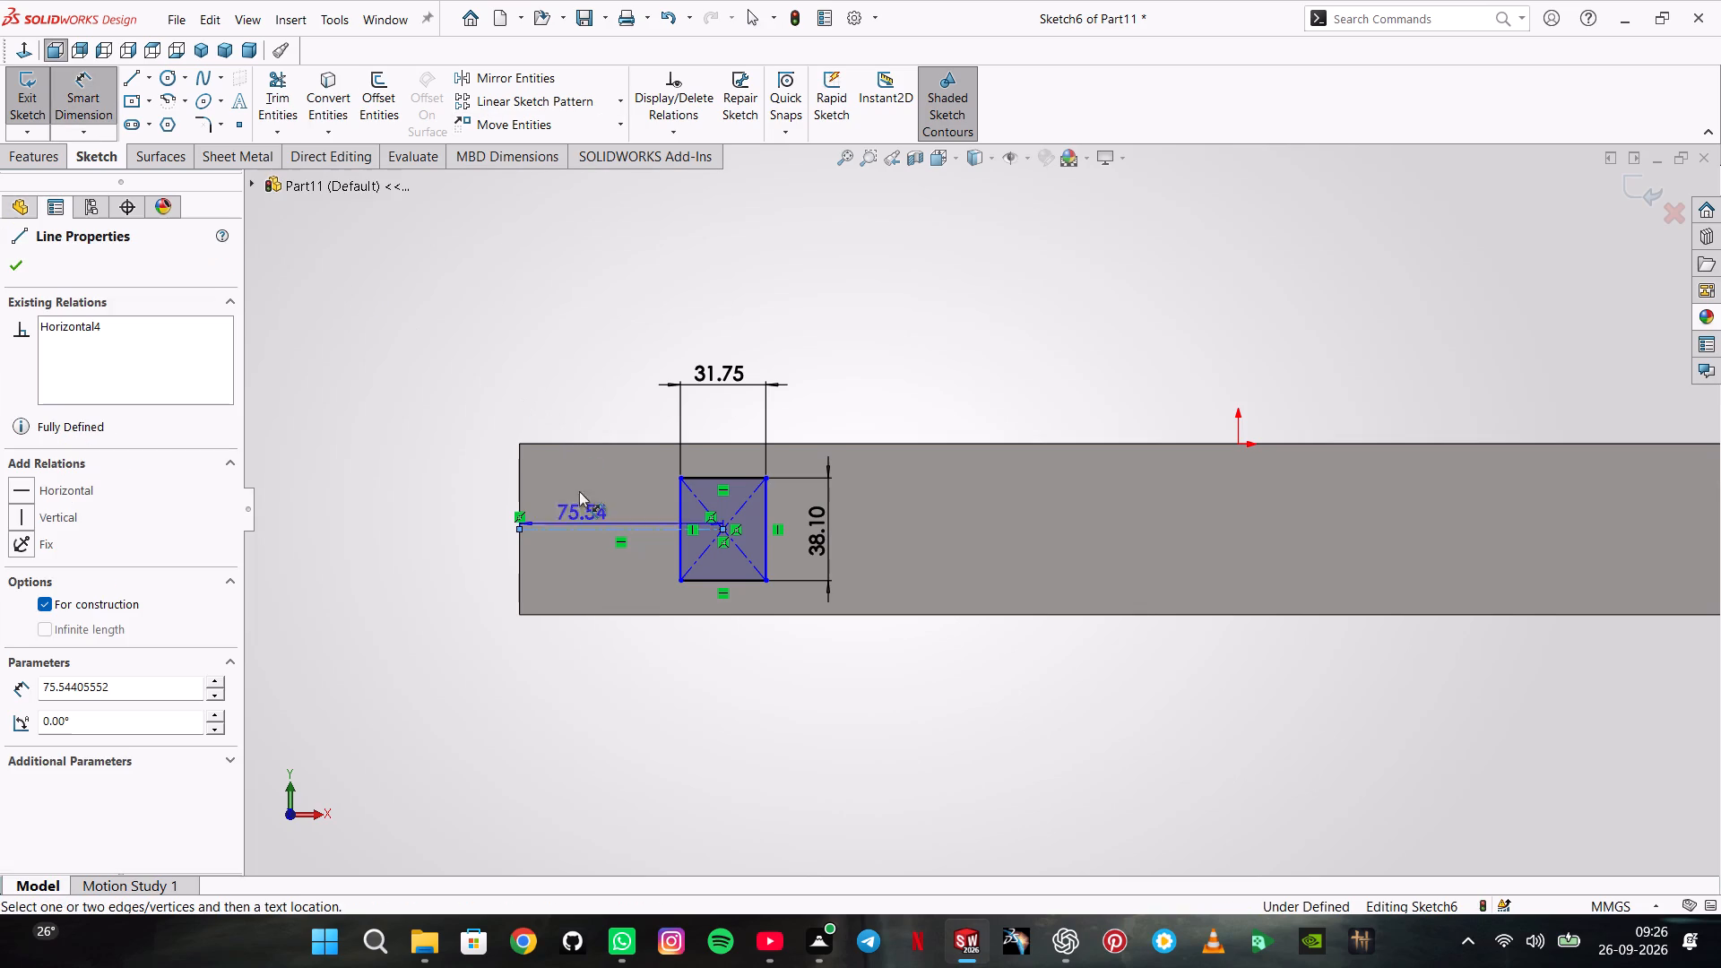
click(571, 325)
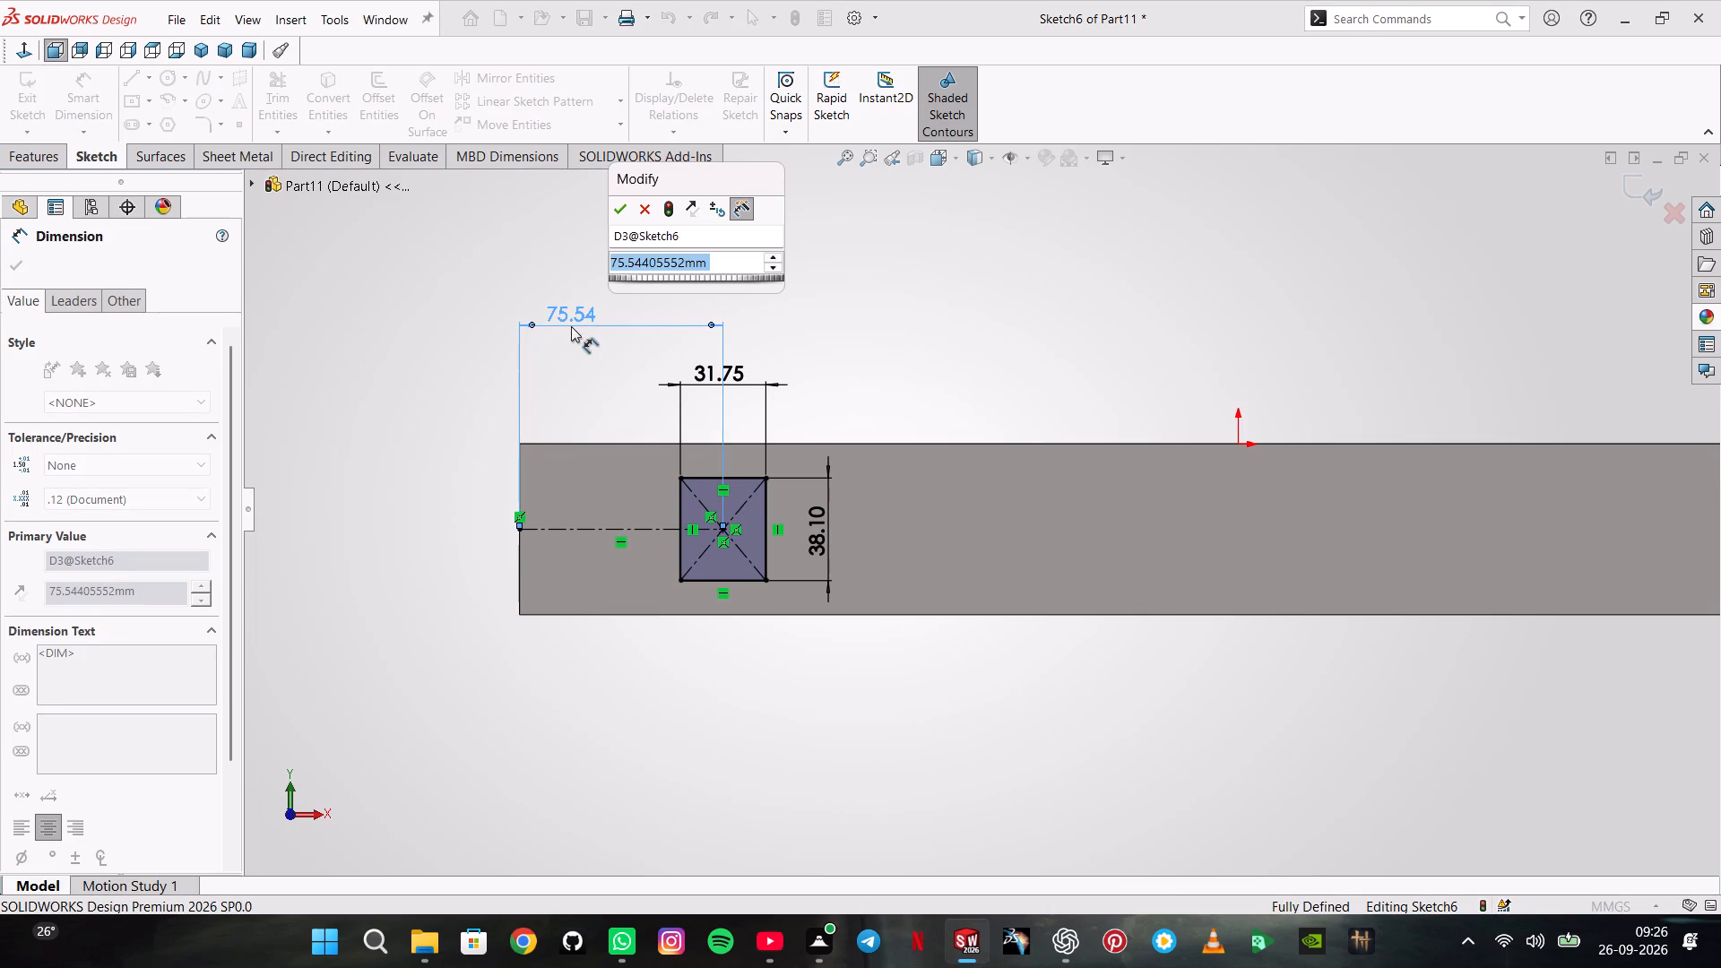
text(151.13)
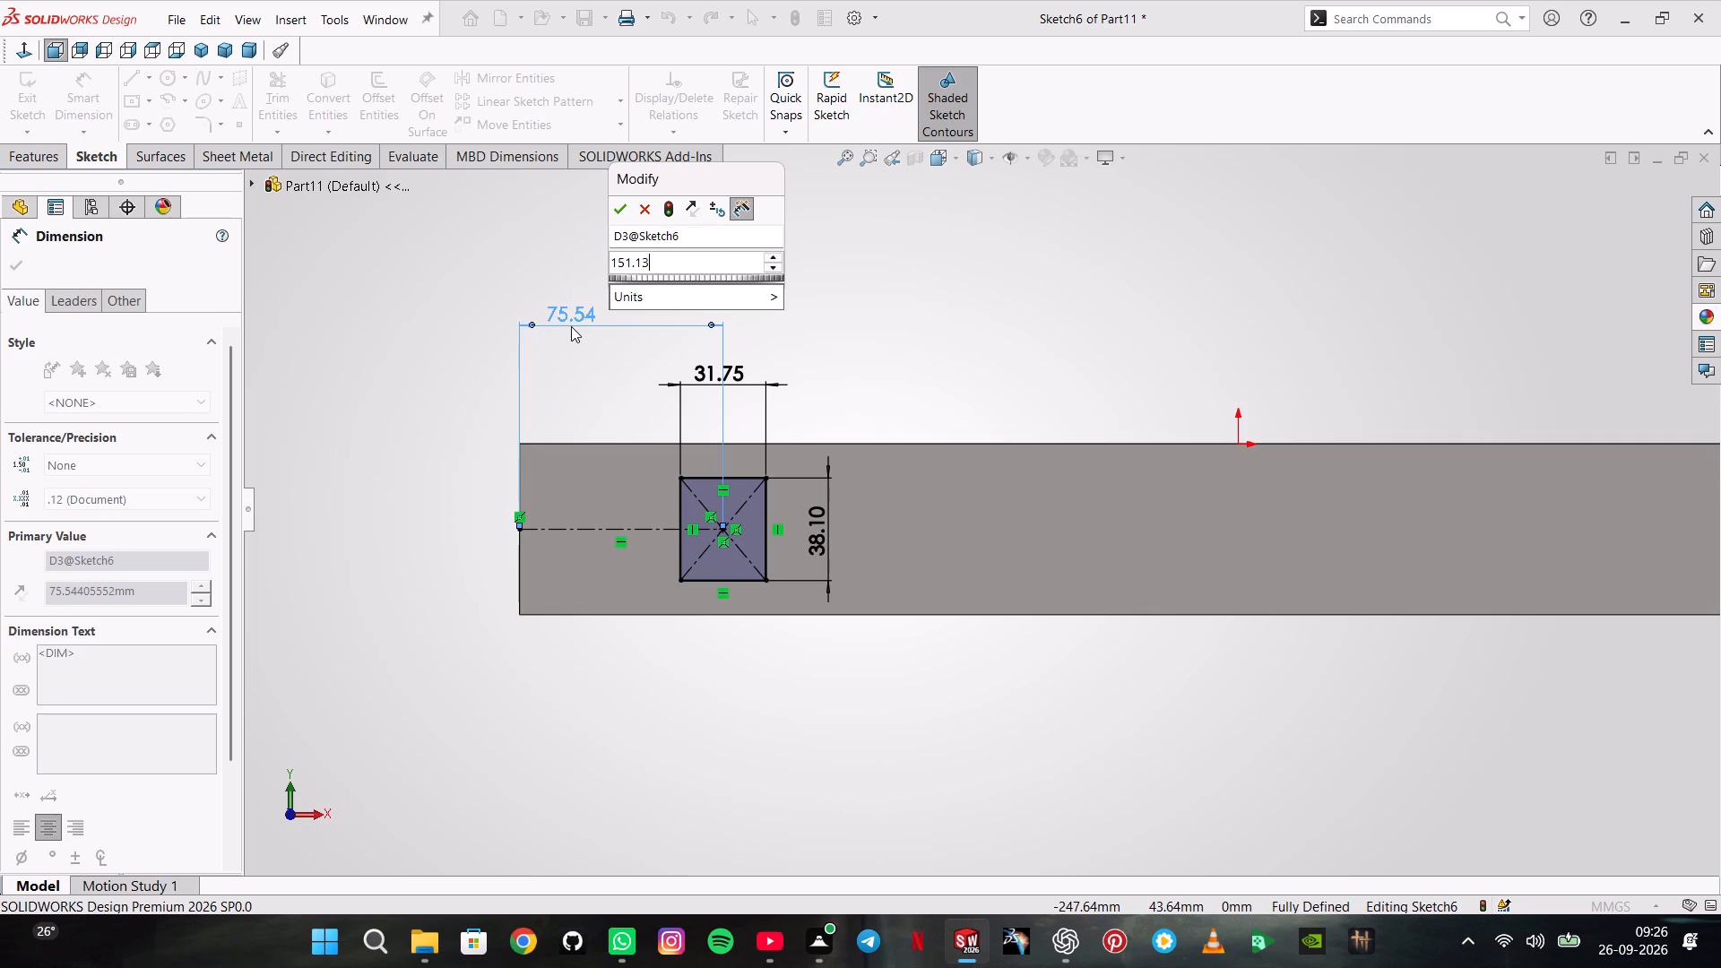
key(Return)
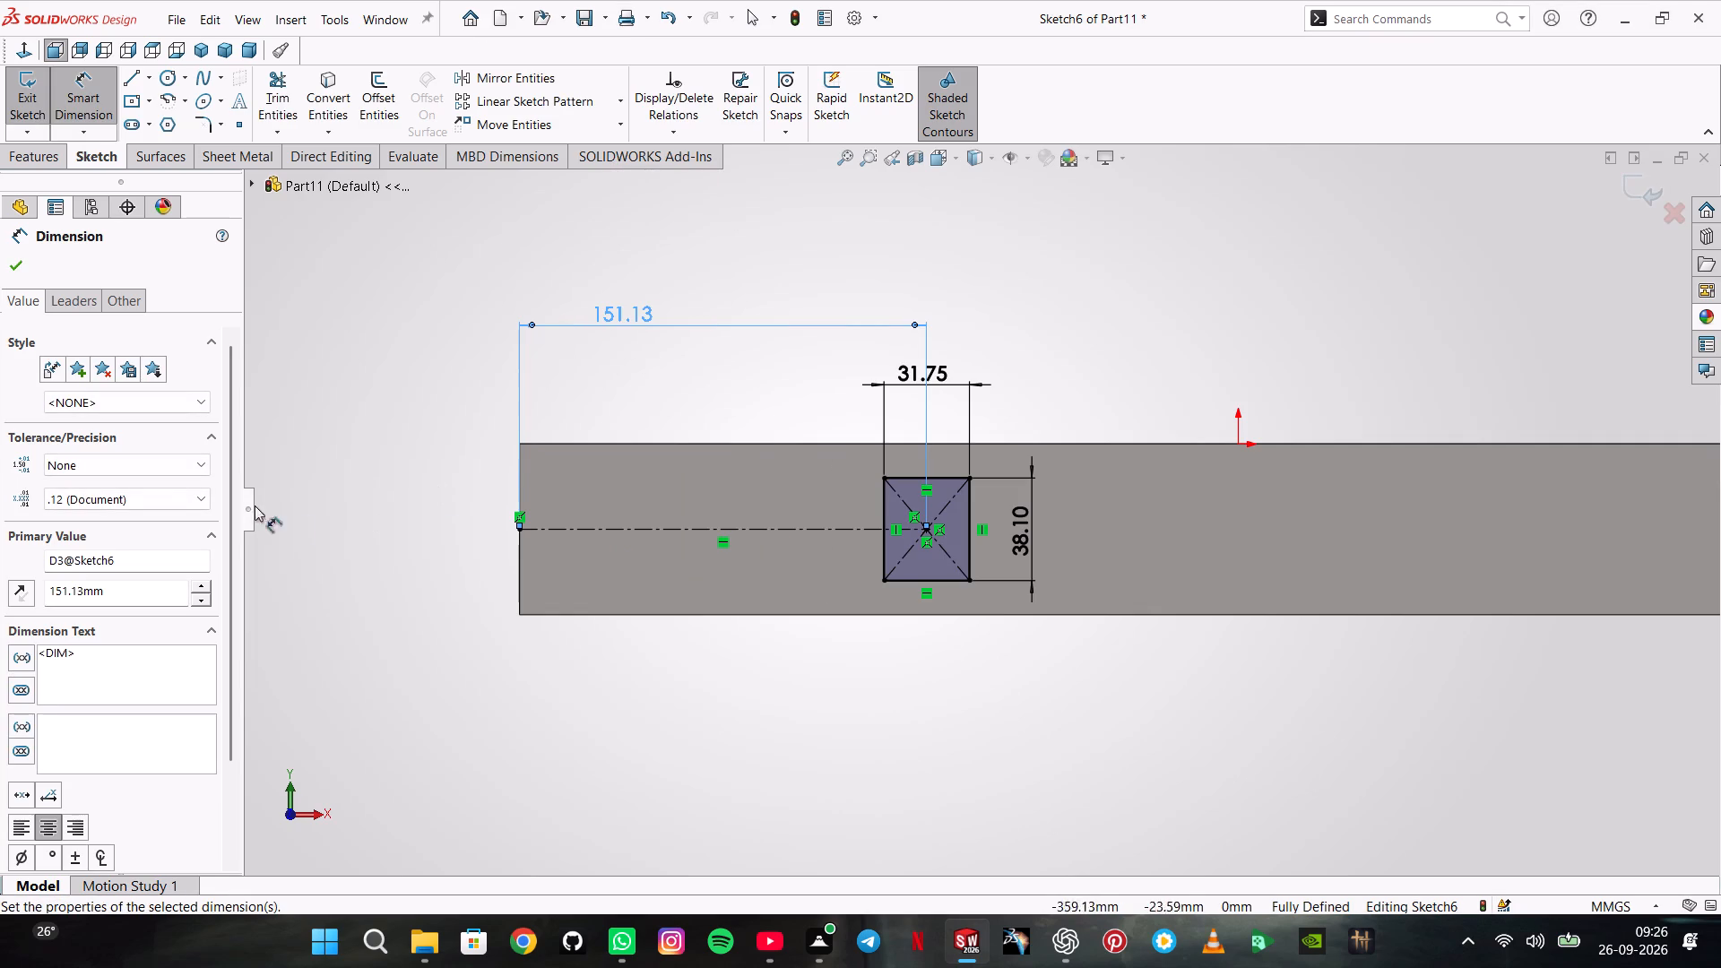
click(0, 259)
click(12, 259)
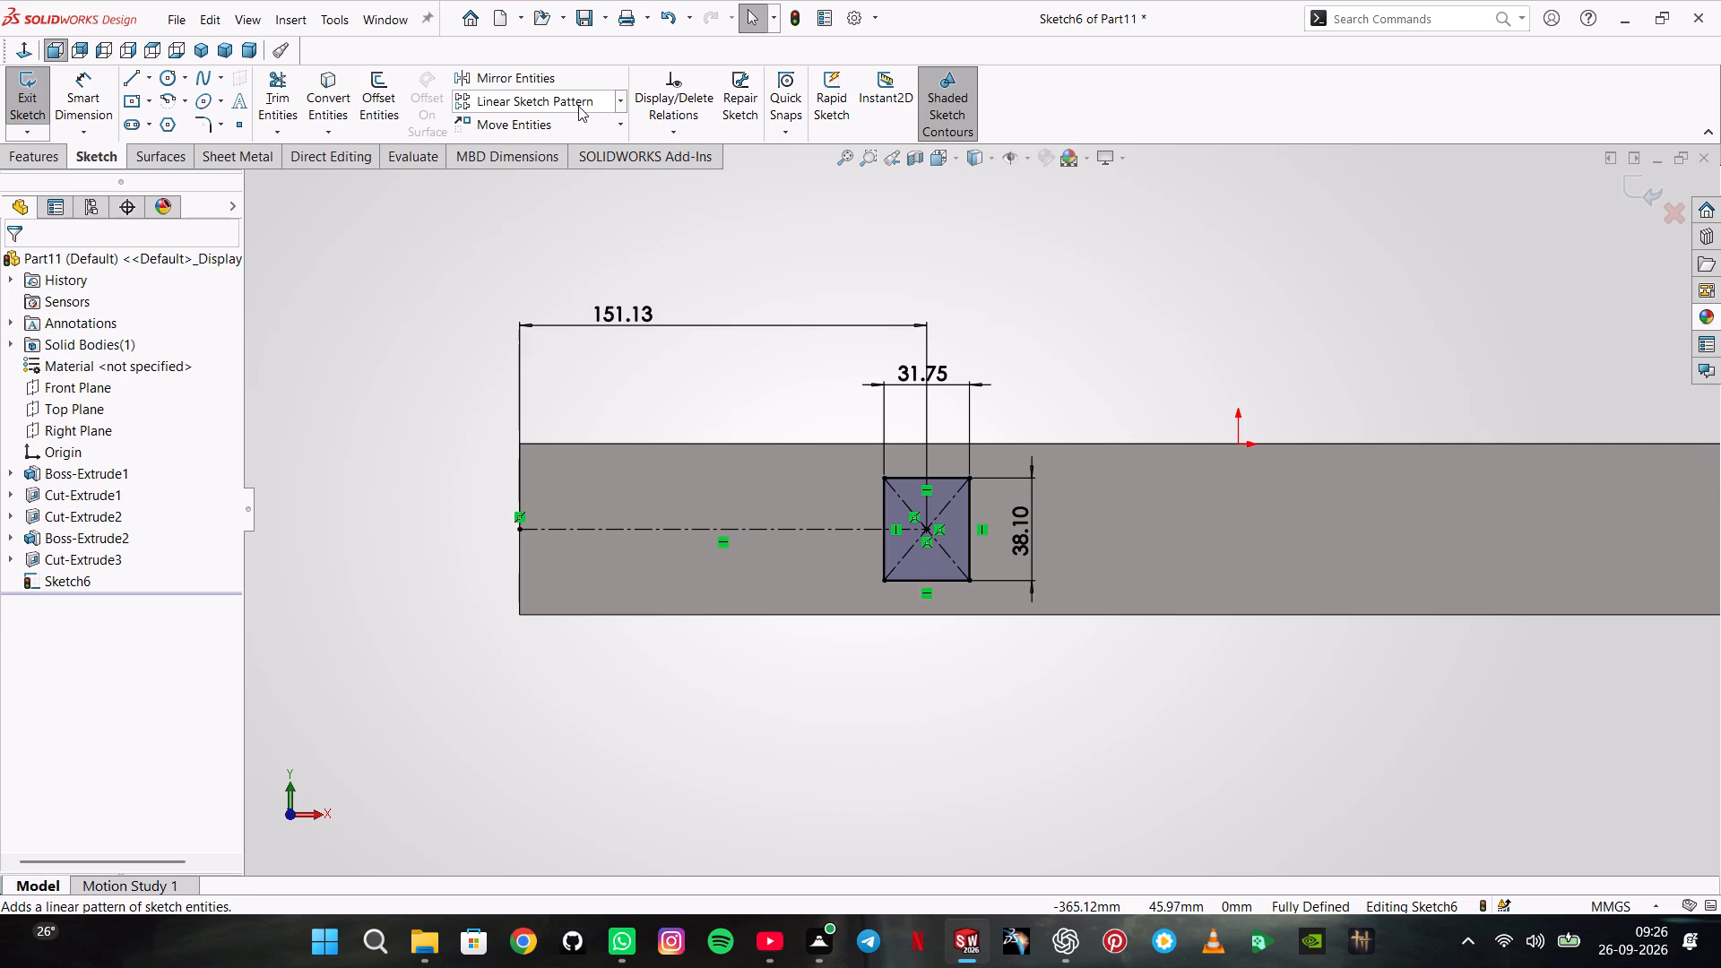
Fillet all four corners of the side-face rectangle with a 6.35 mm radius.
click(206, 120)
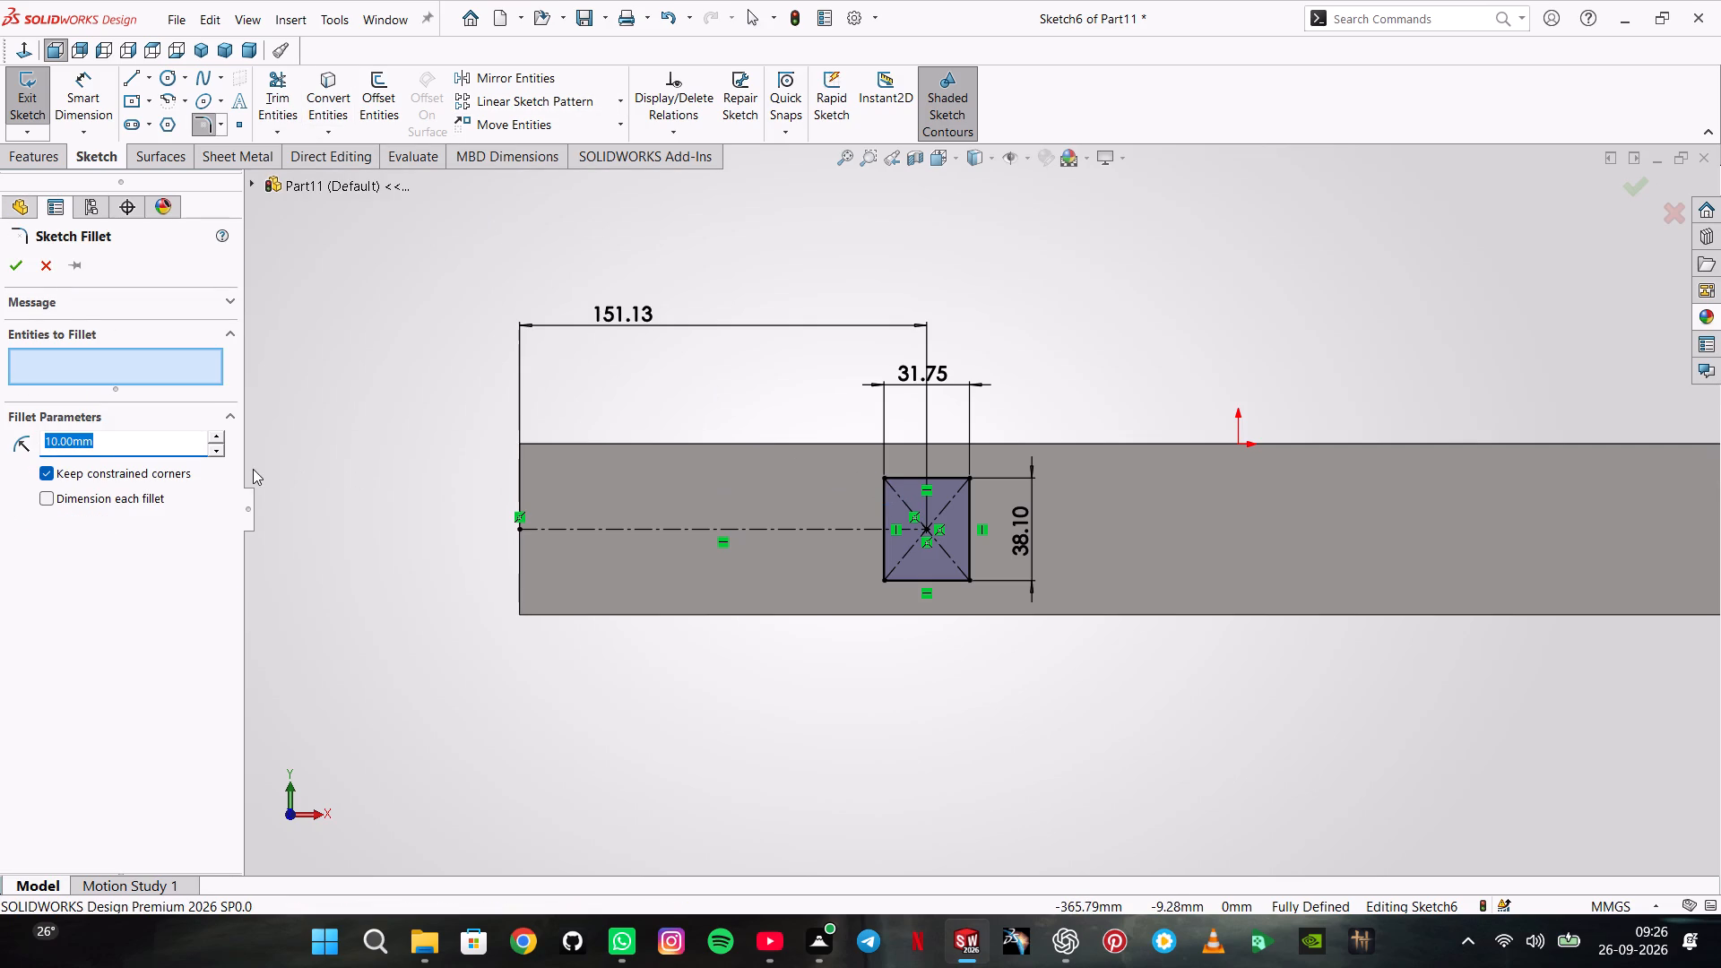
key(6)
key(period)
text(35)
key(Return)
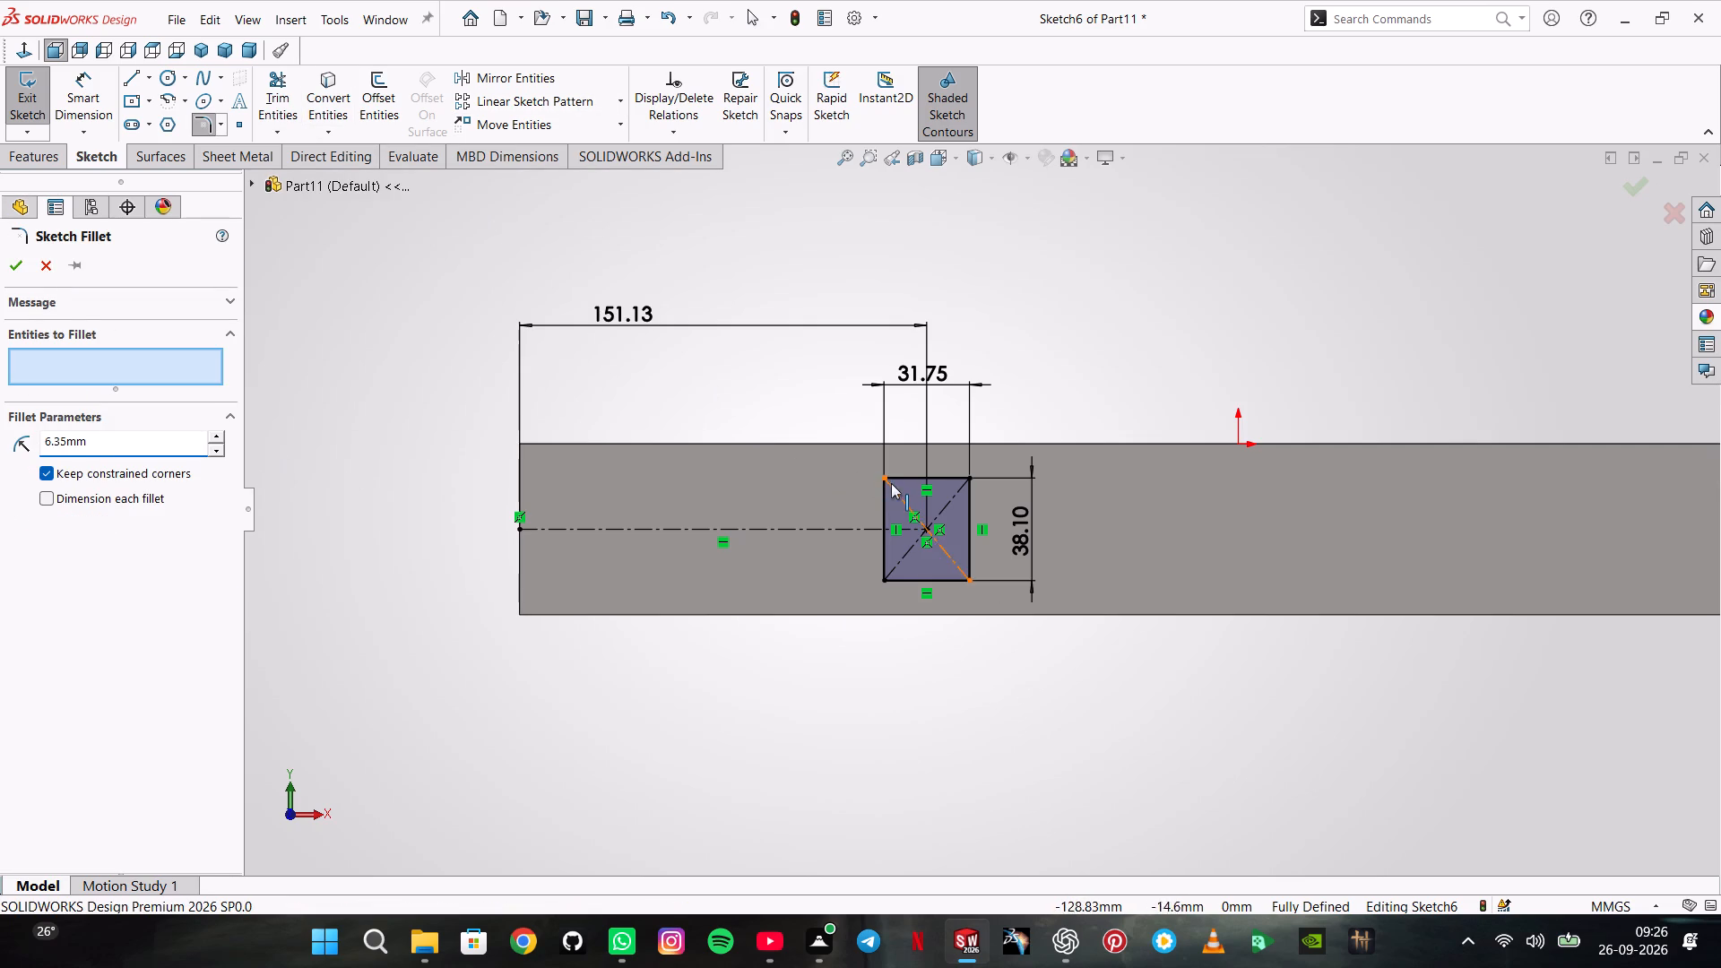
scroll(891, 483, down, 3)
click(895, 480)
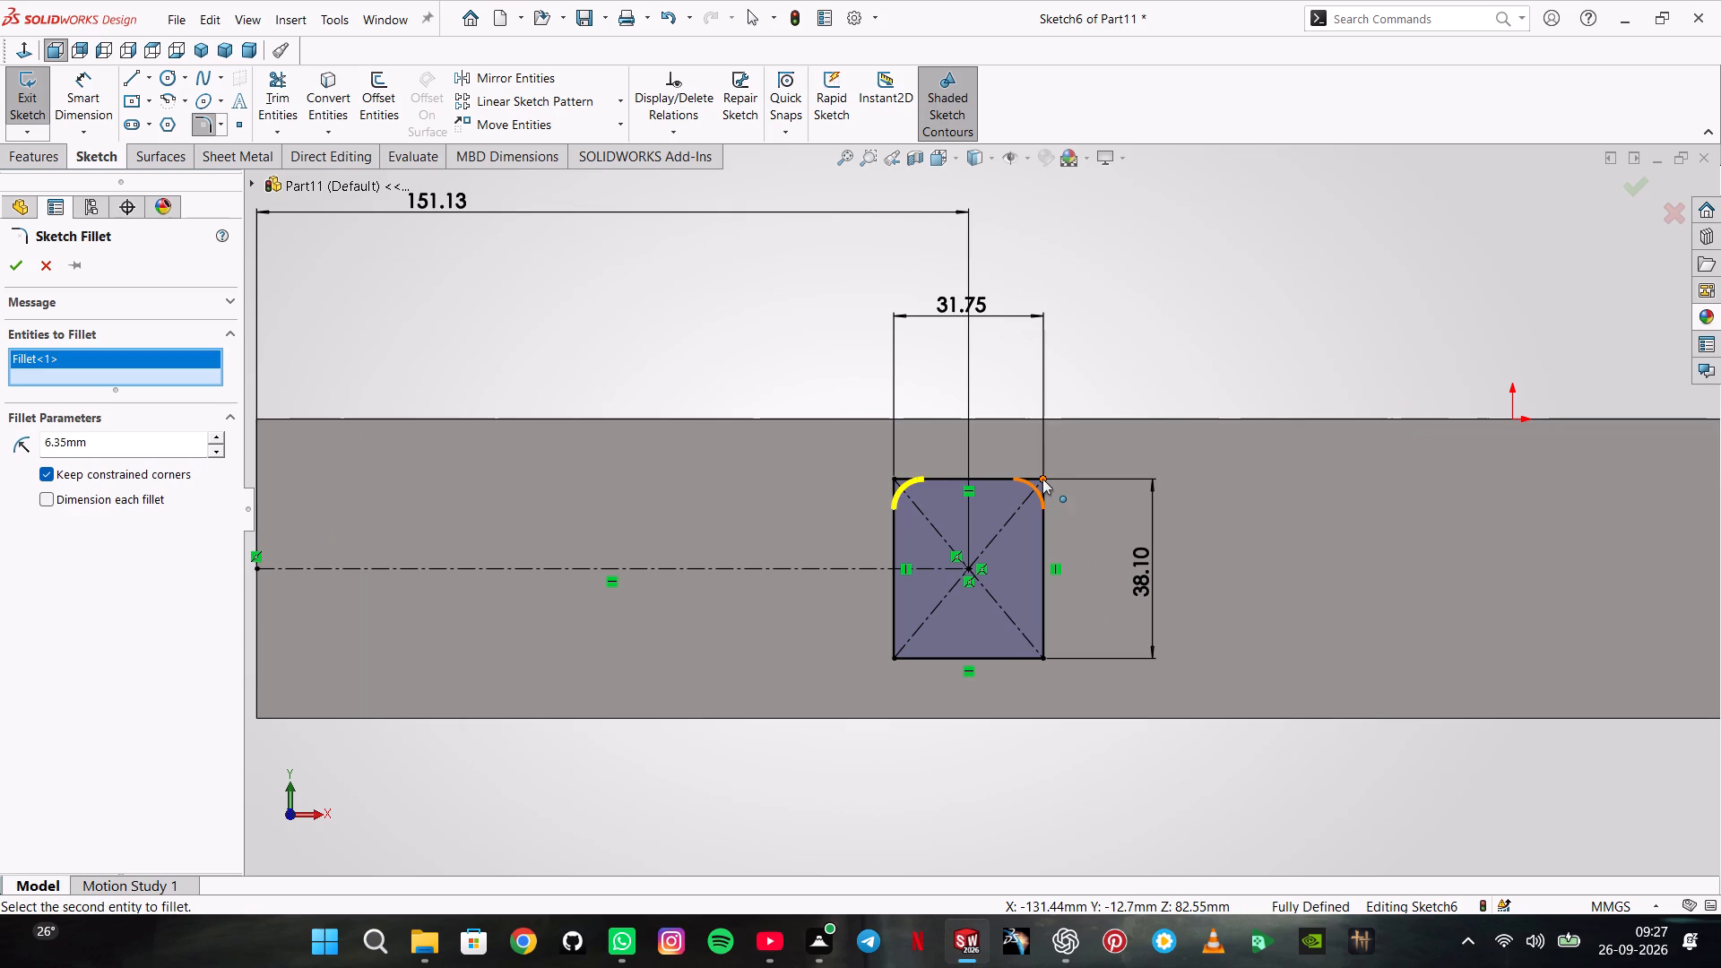
click(1042, 479)
click(1043, 654)
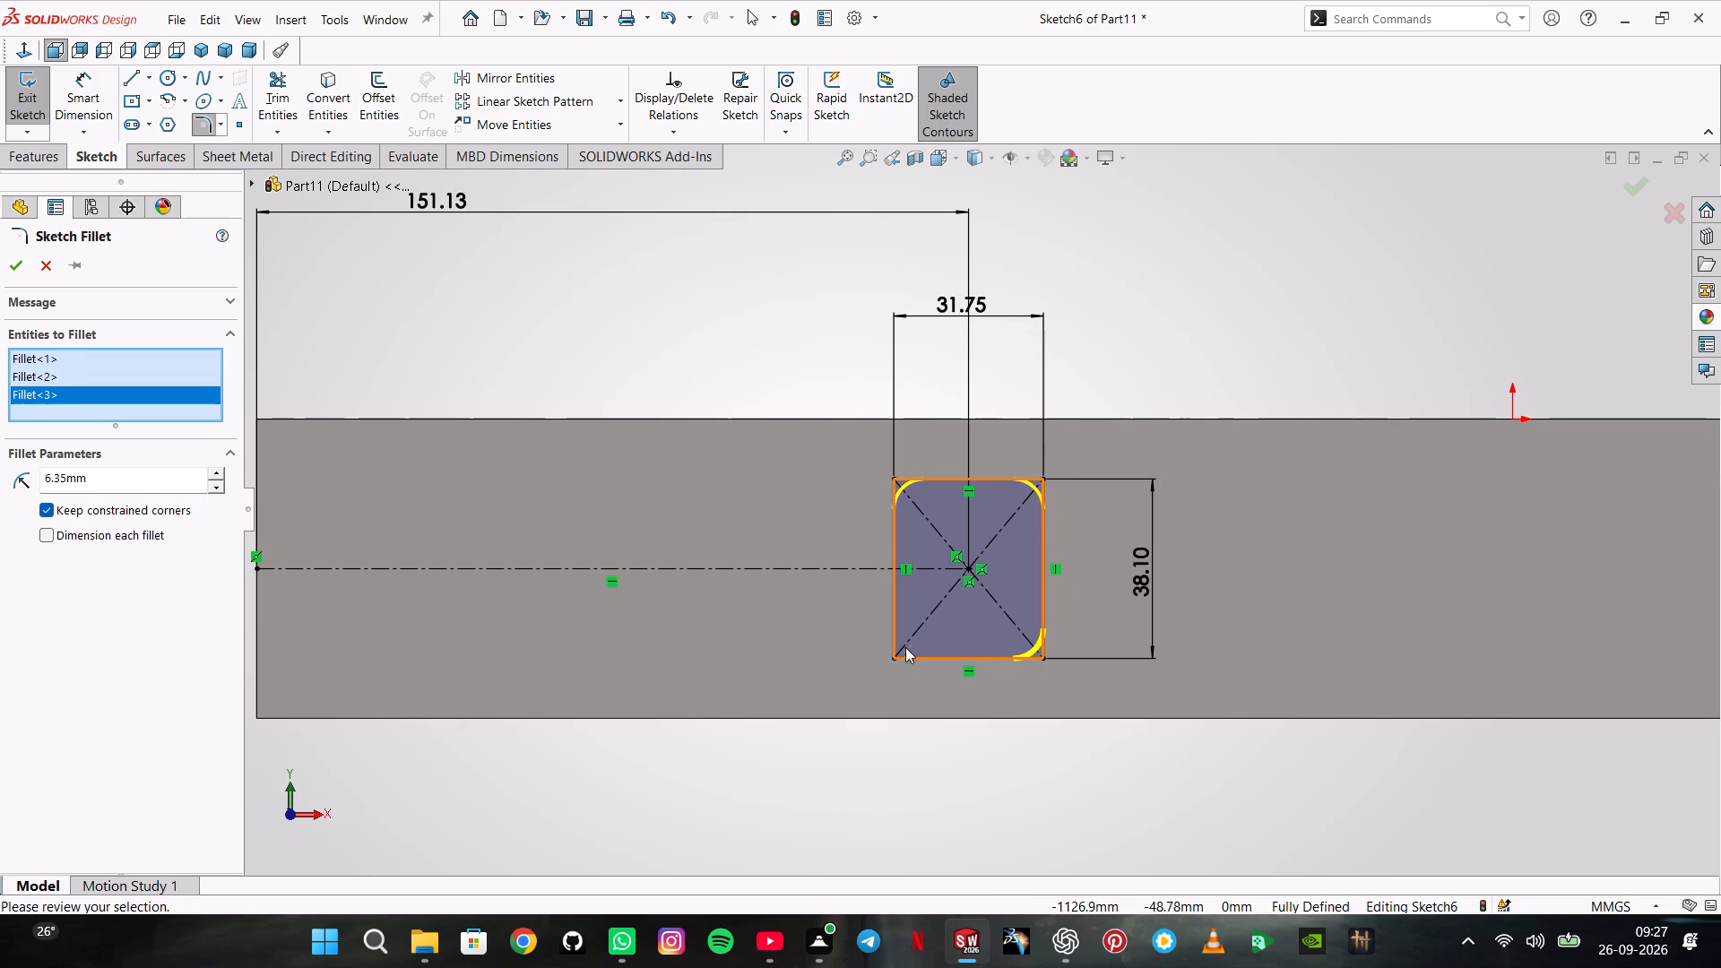
click(894, 655)
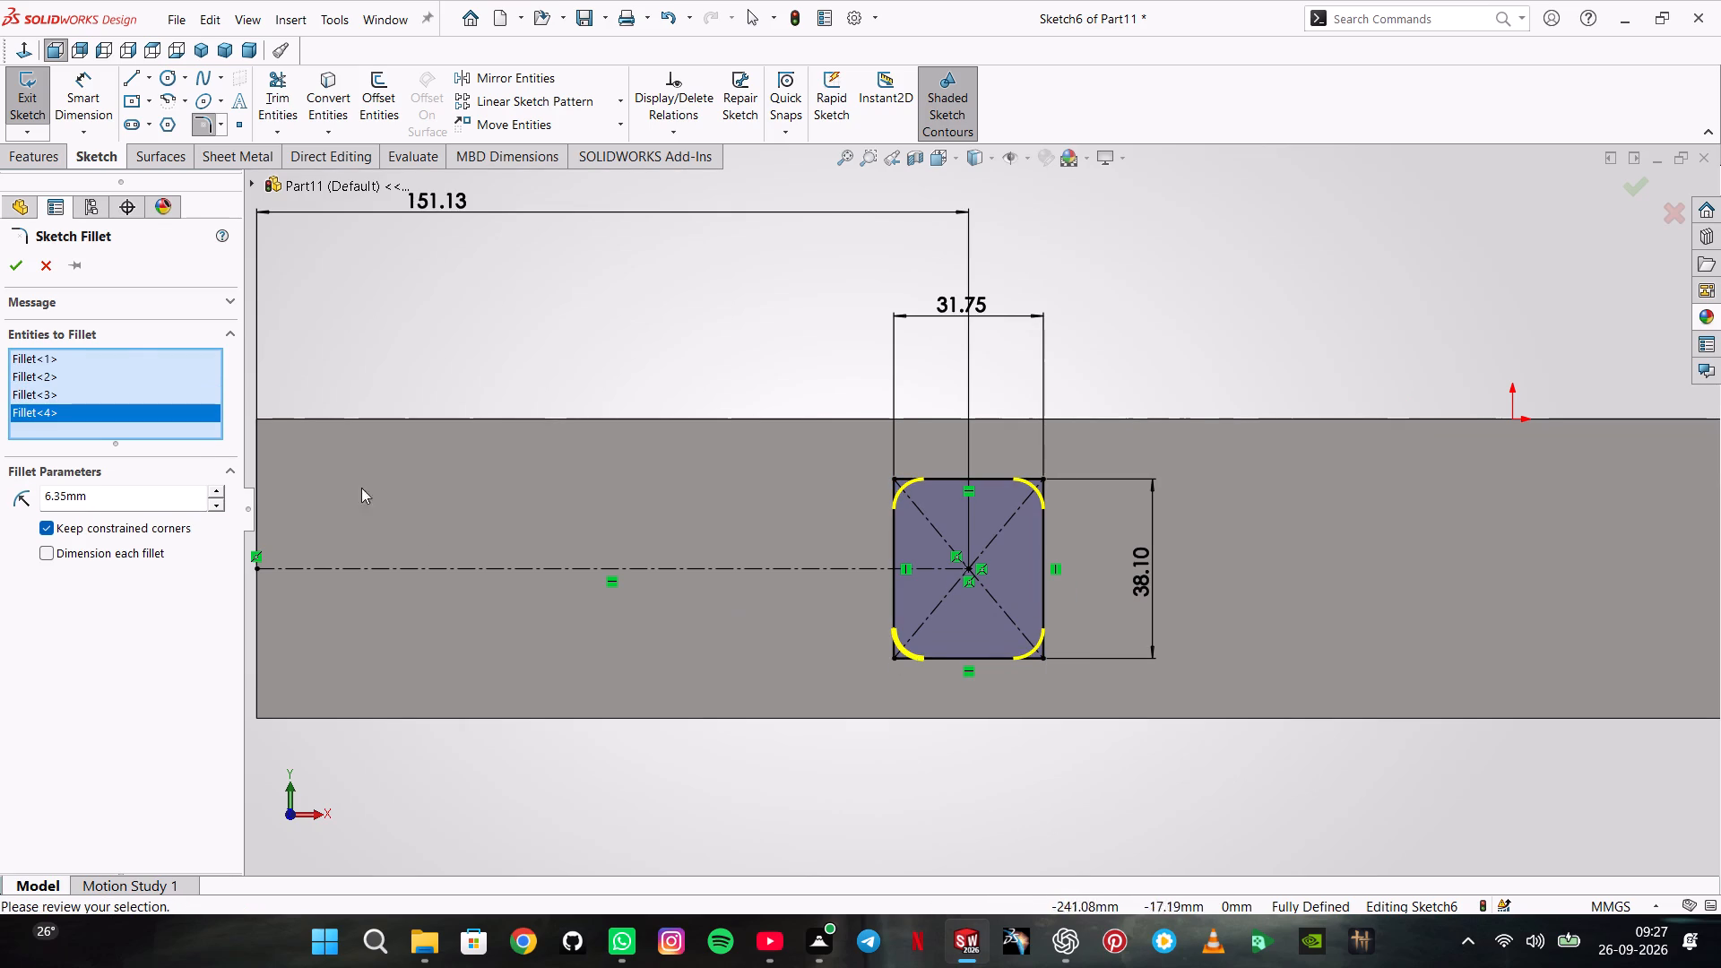
click(12, 274)
click(518, 309)
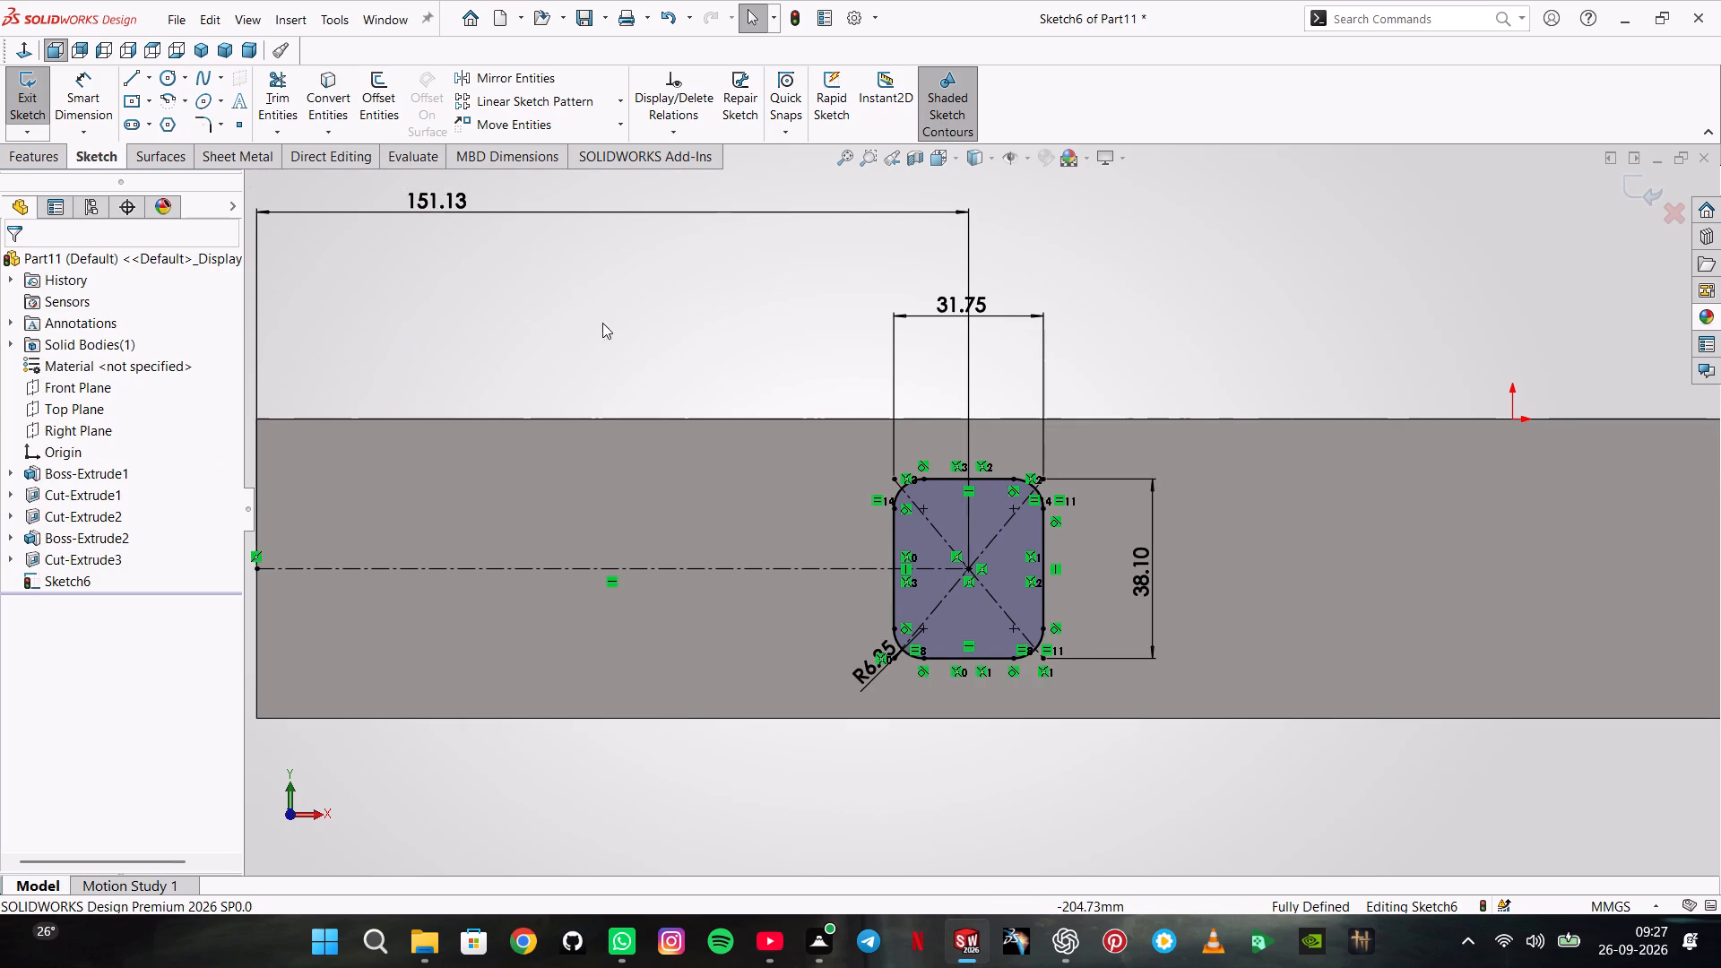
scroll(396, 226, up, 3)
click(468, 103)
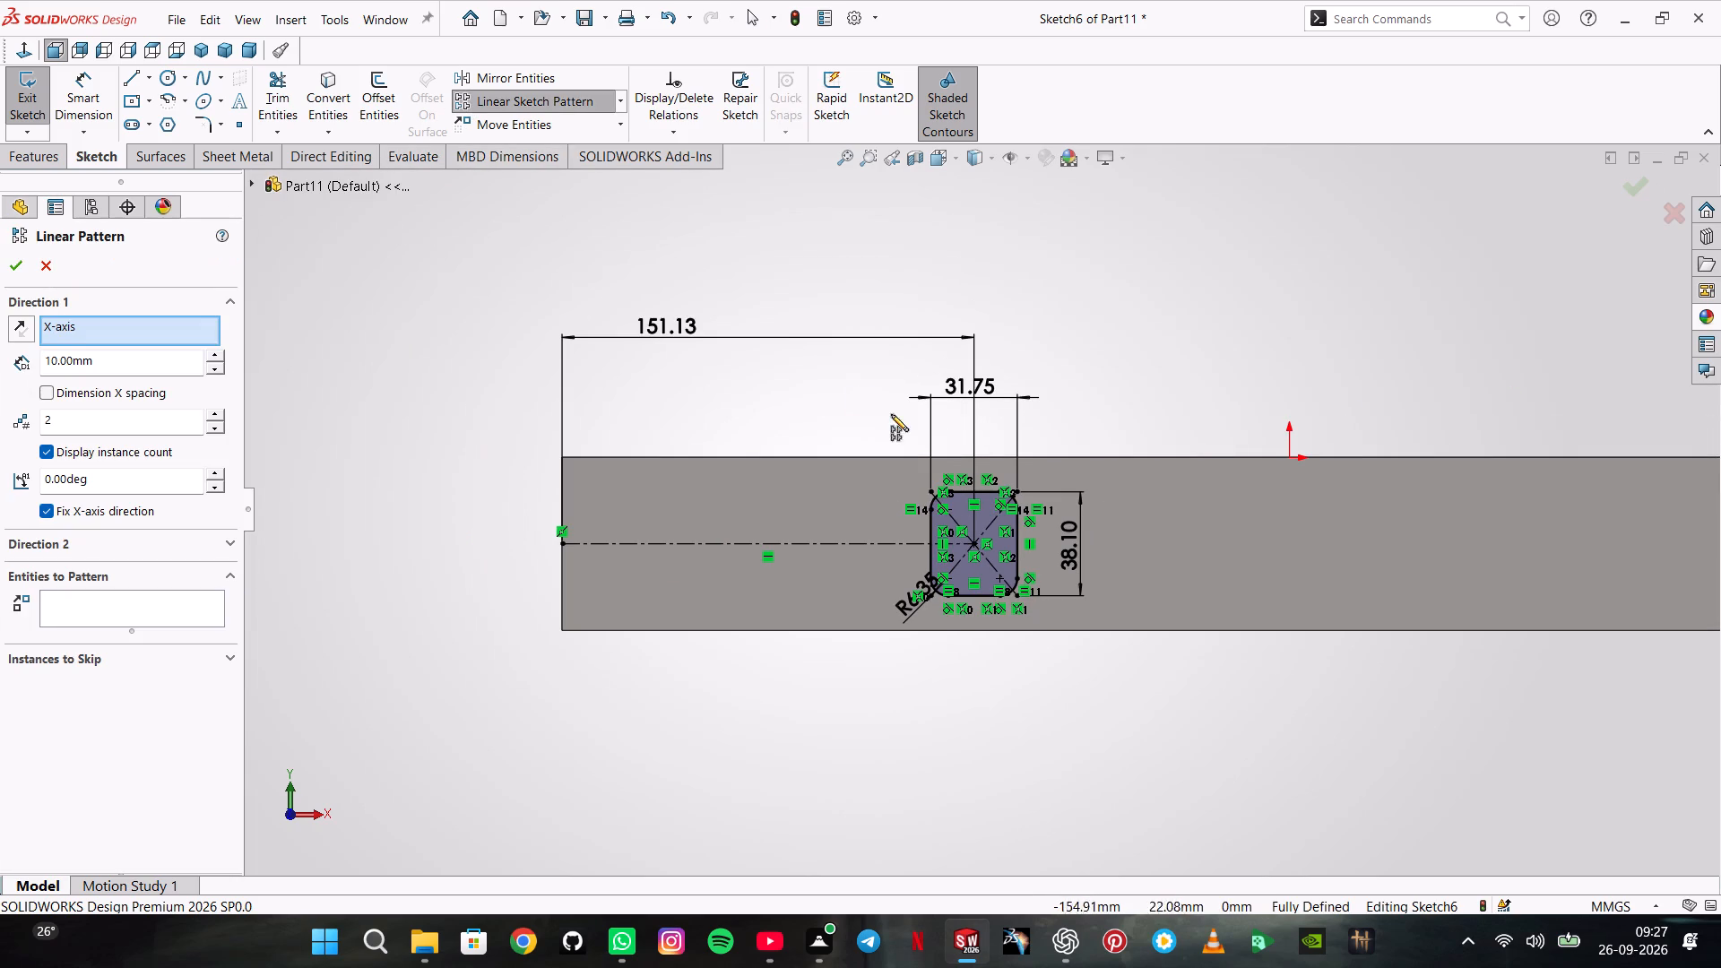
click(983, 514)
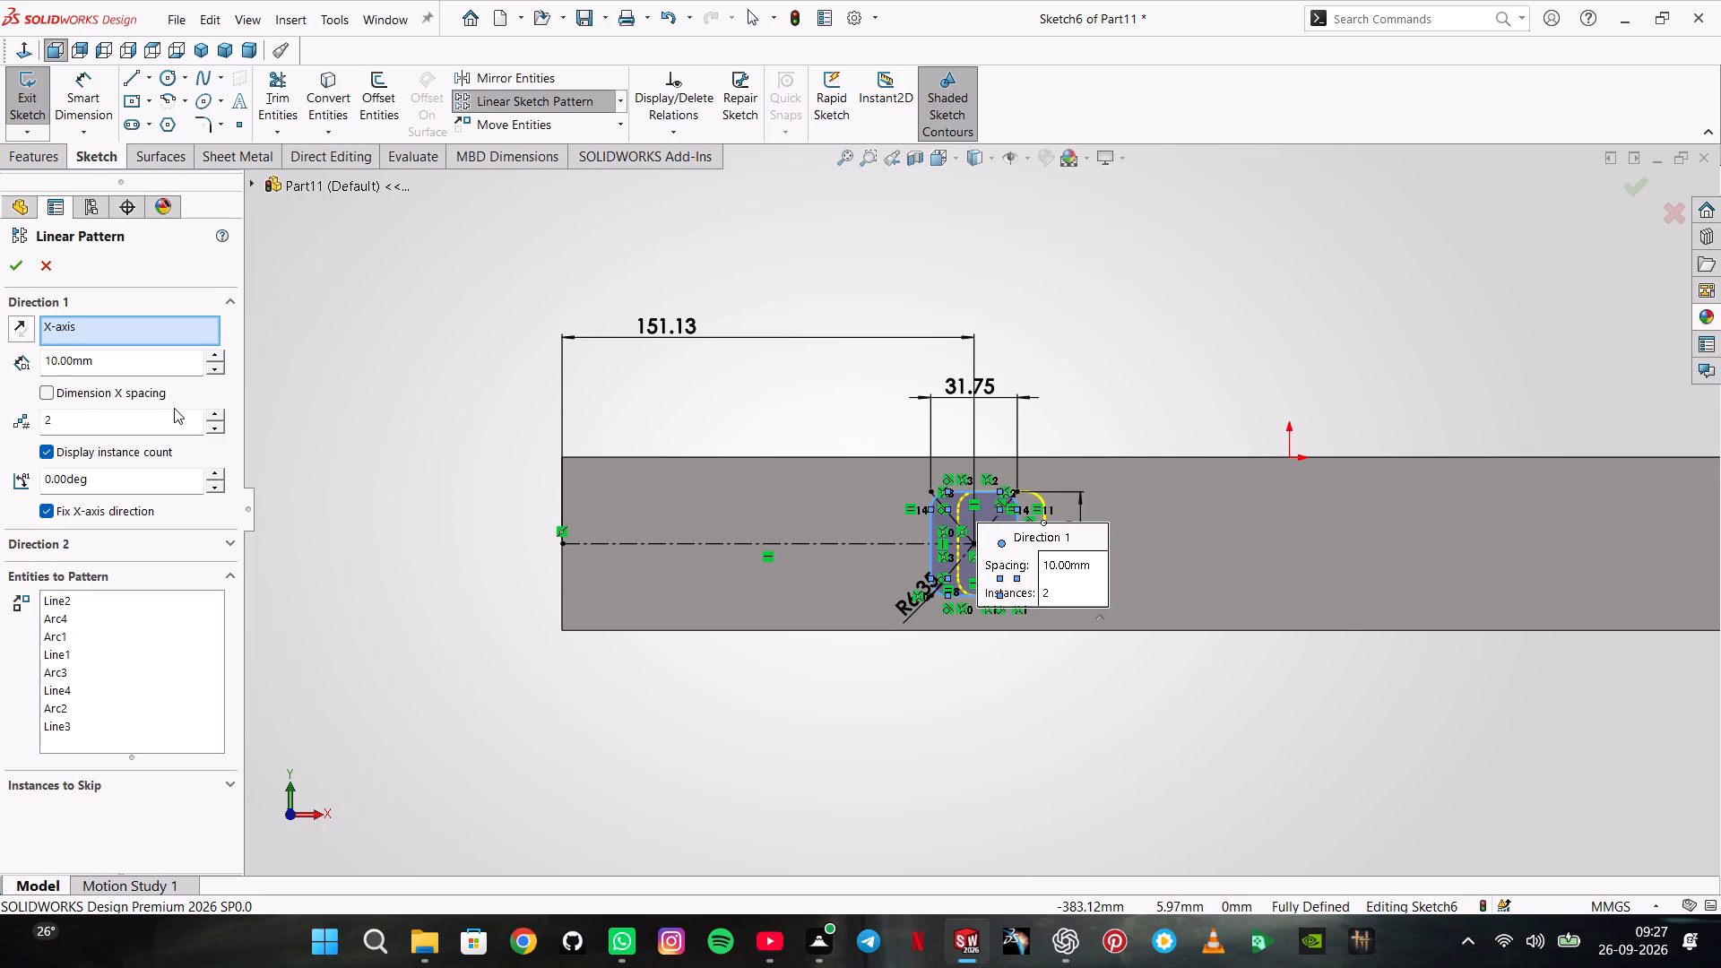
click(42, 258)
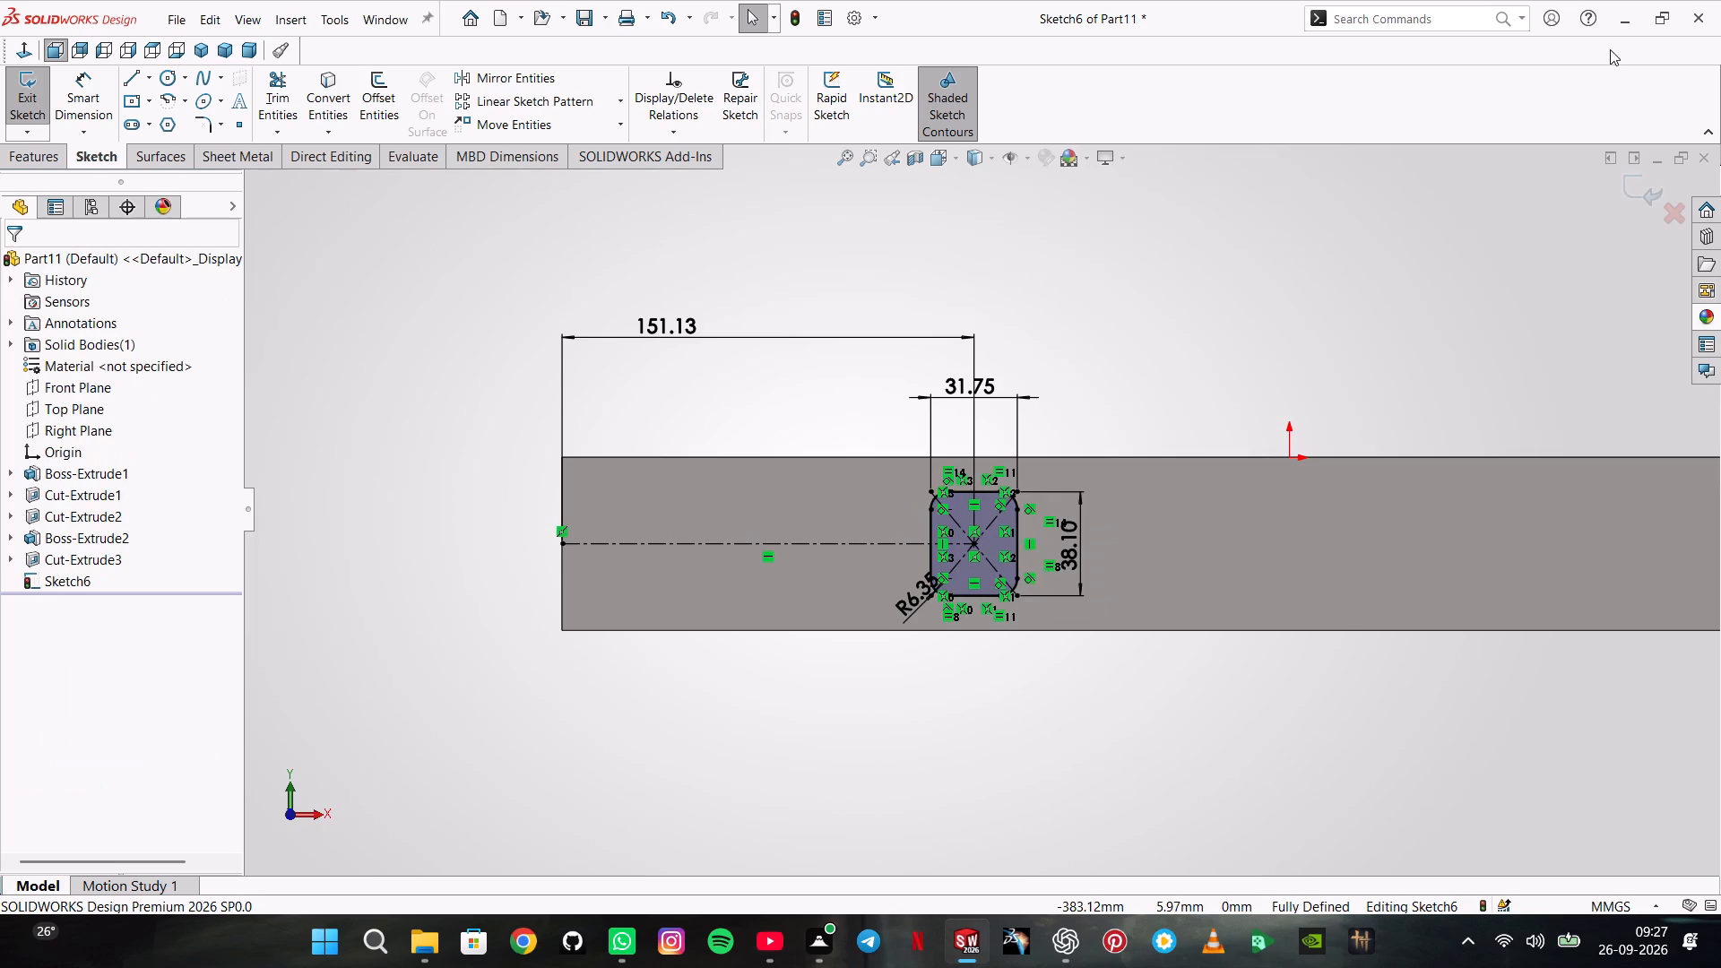
Exit the sketch and set up a lofted cut from the filleted rectangle to the bottom circular edge of the end recess's inner small pocket.
click(1639, 189)
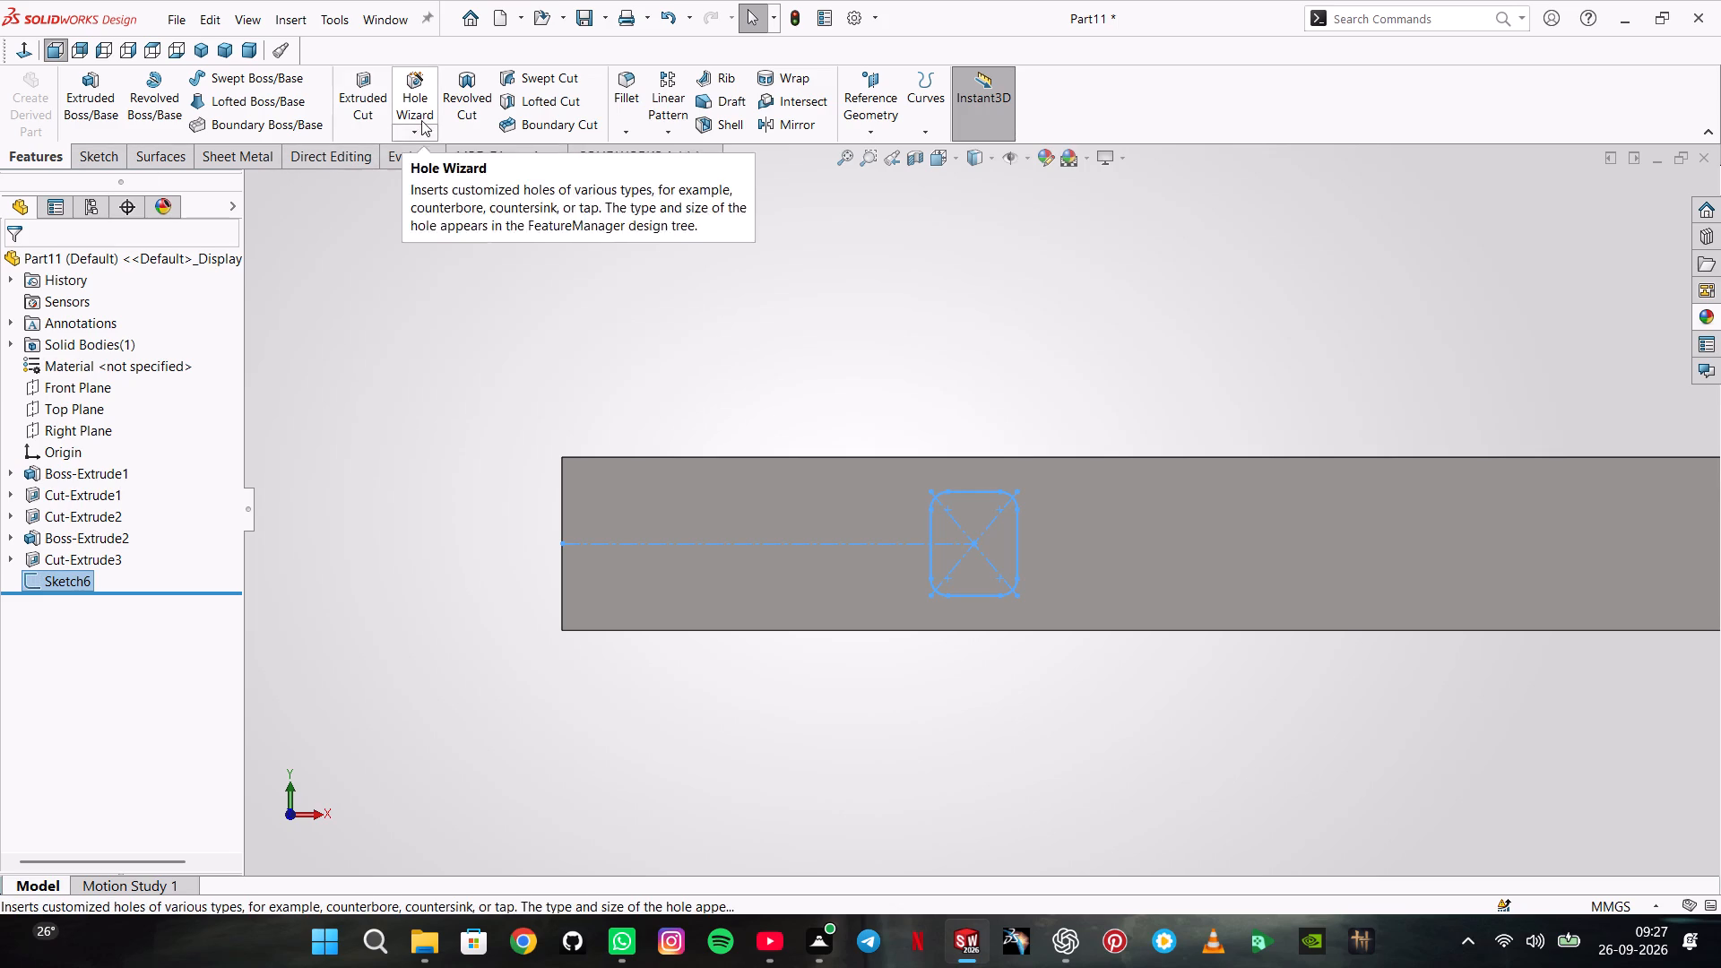
click(506, 95)
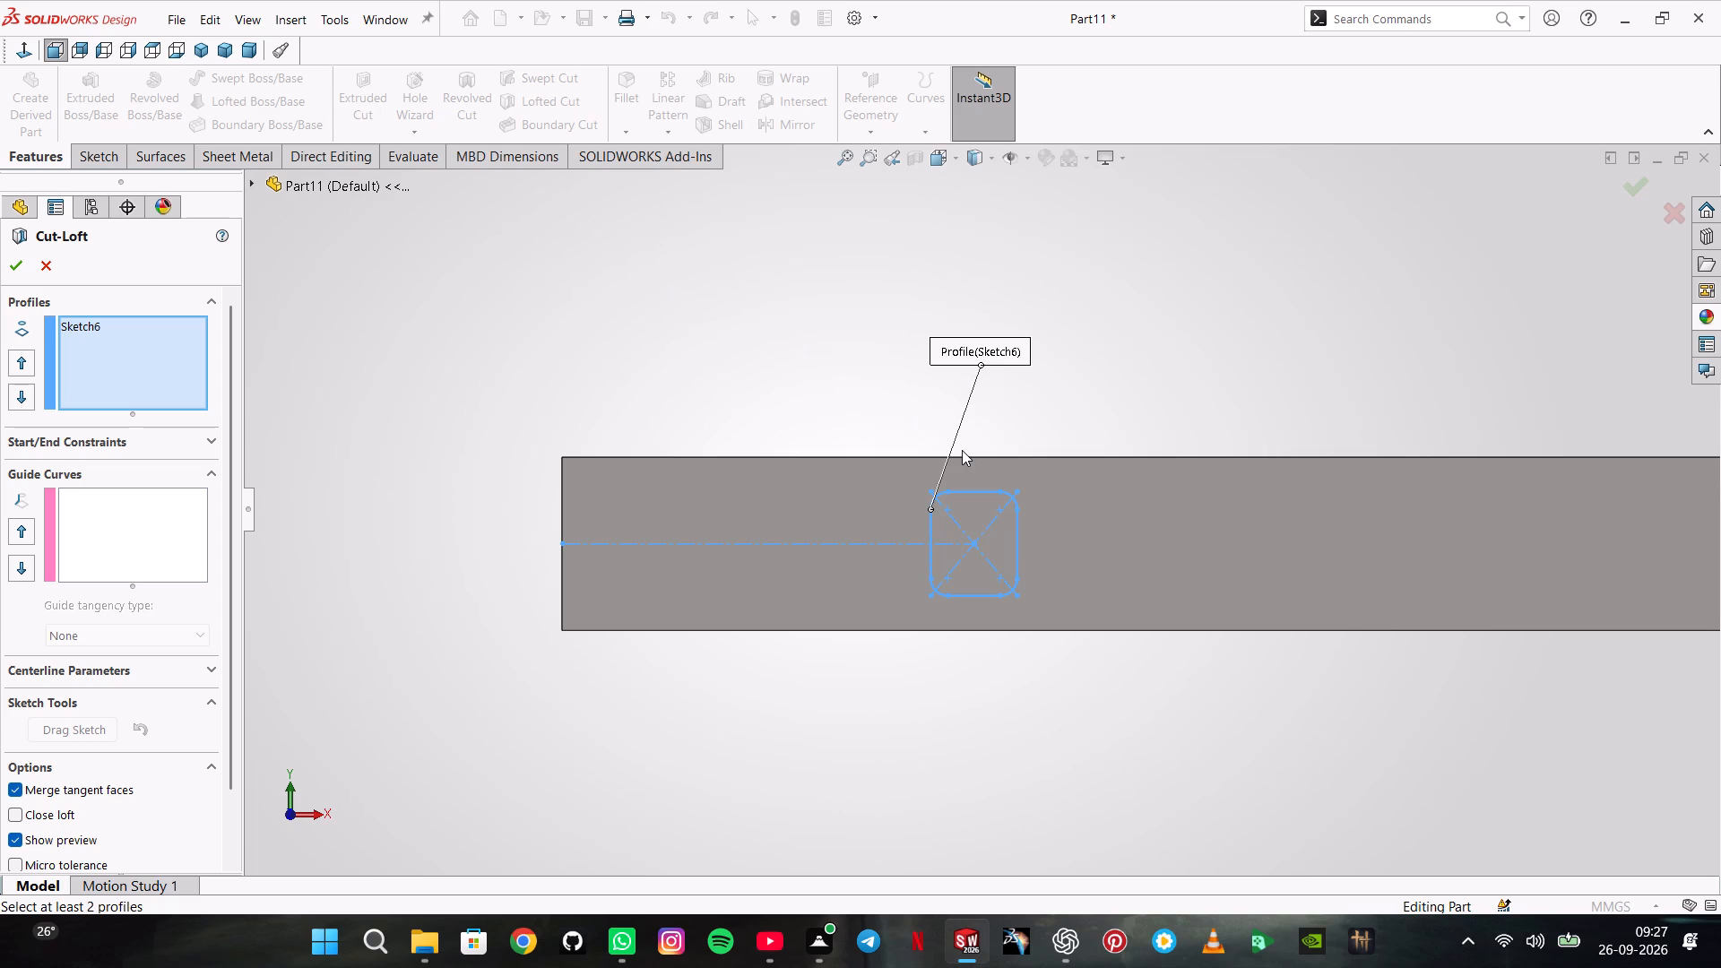
click(1003, 593)
click(1001, 596)
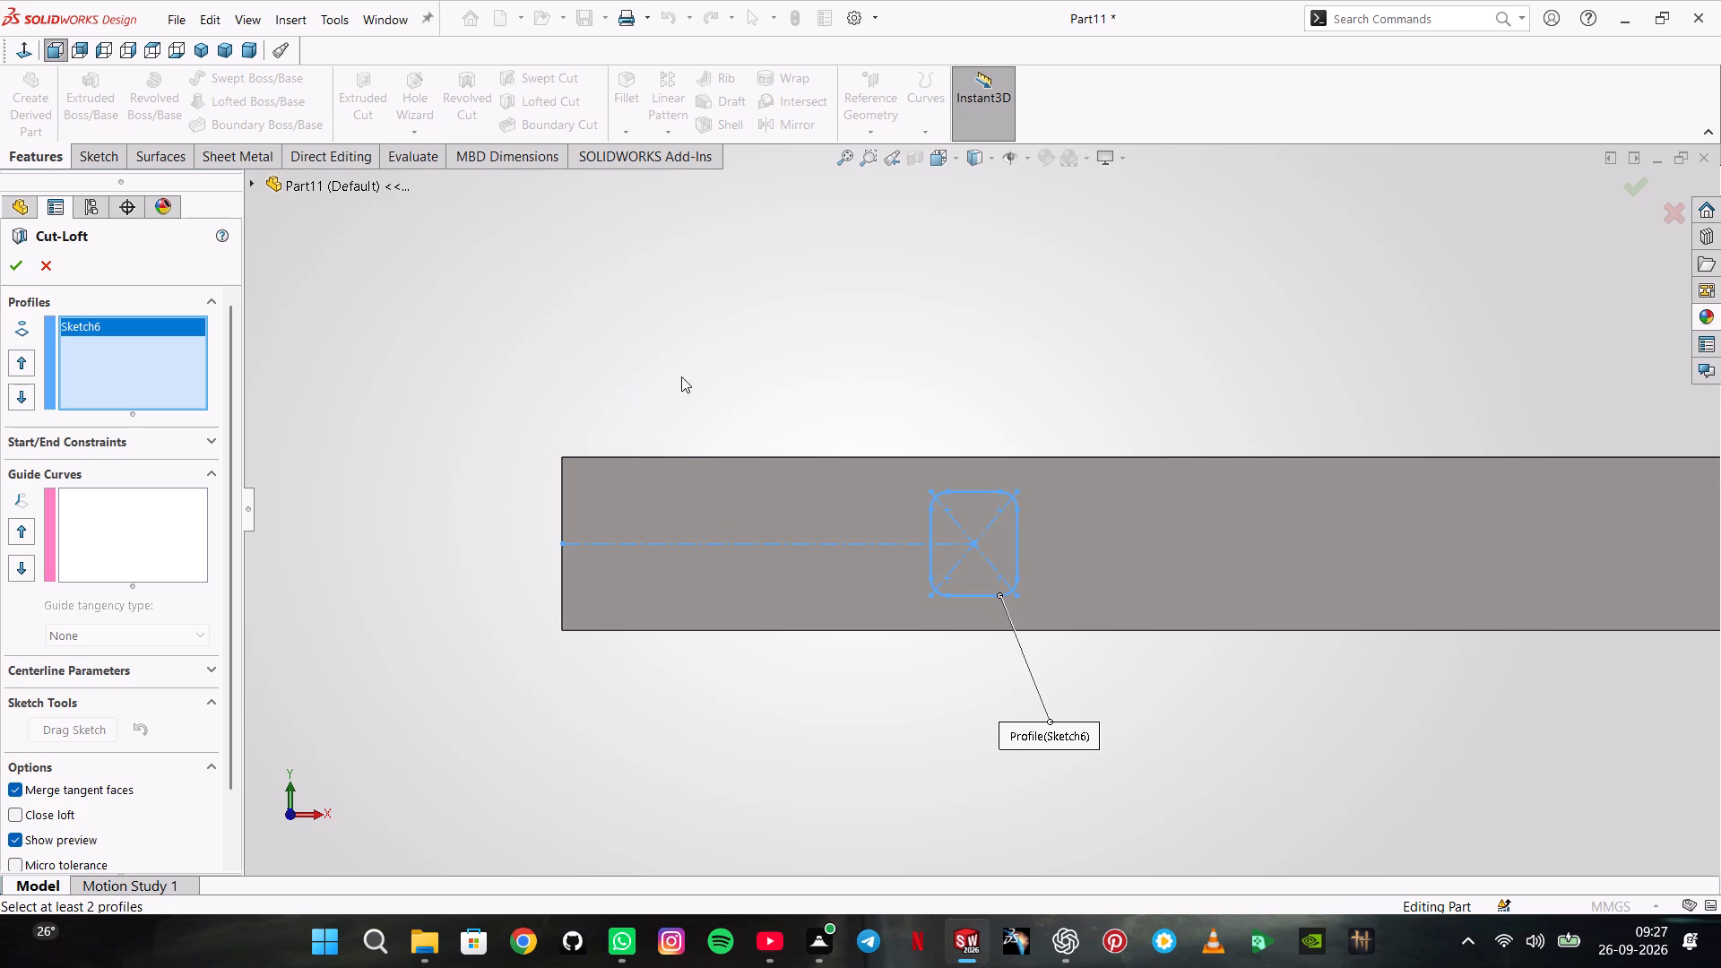
middle_drag(789, 396, 816, 510)
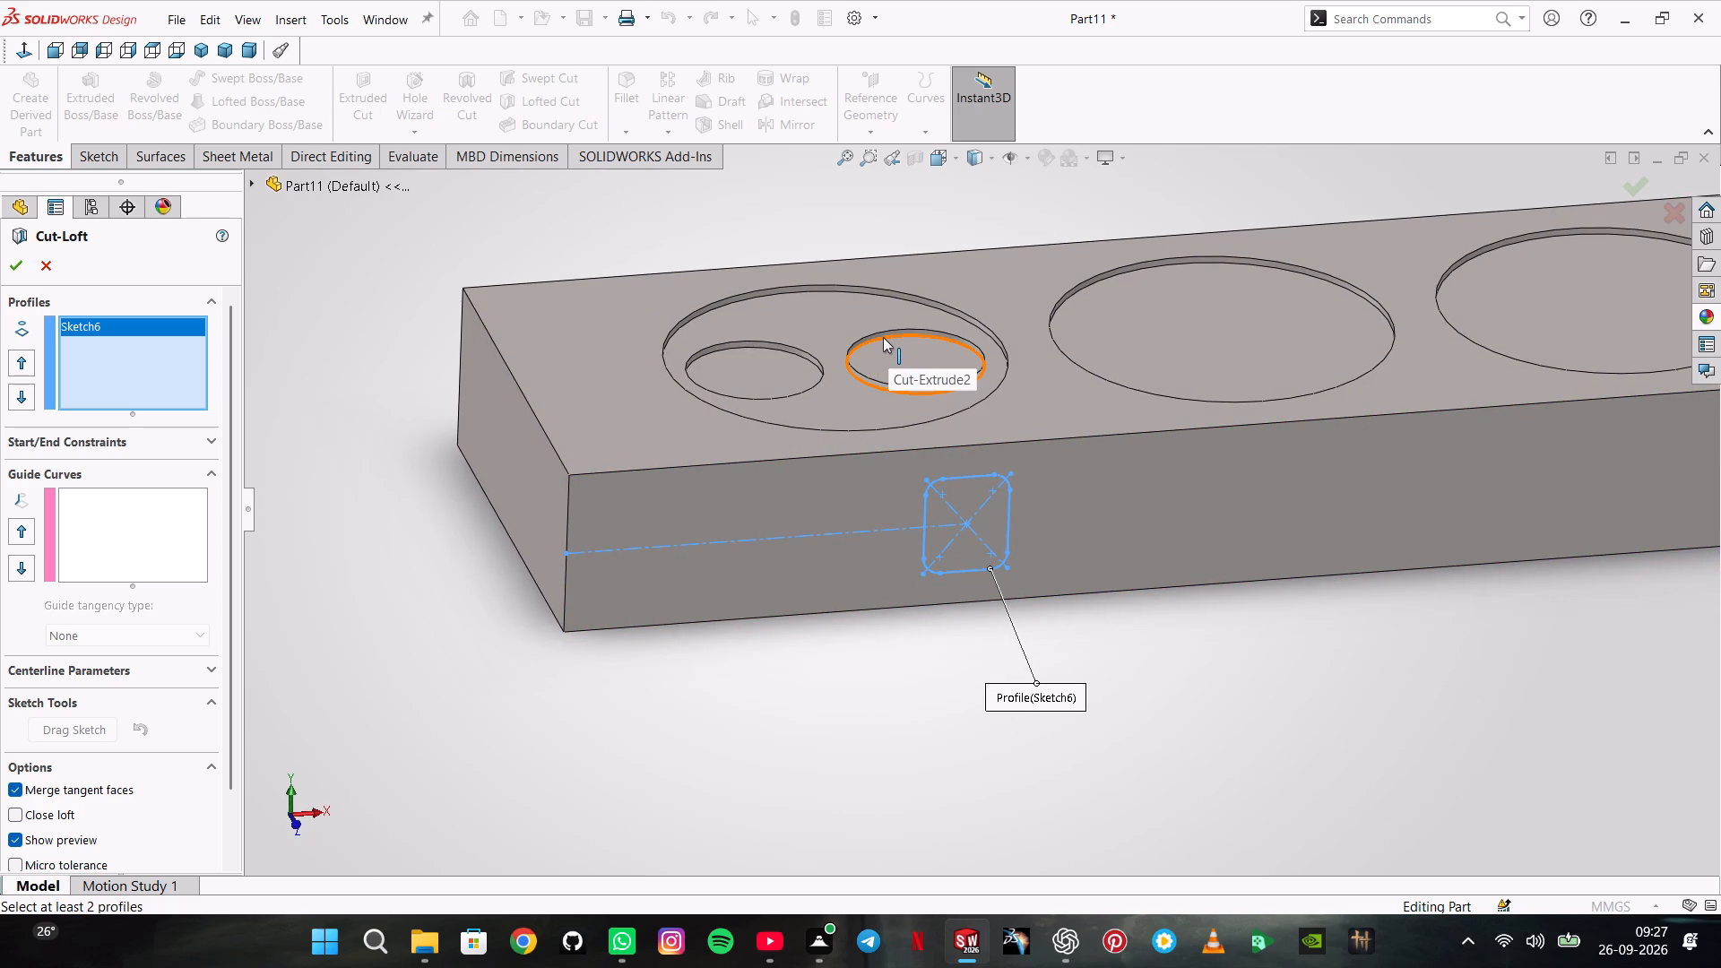
click(883, 337)
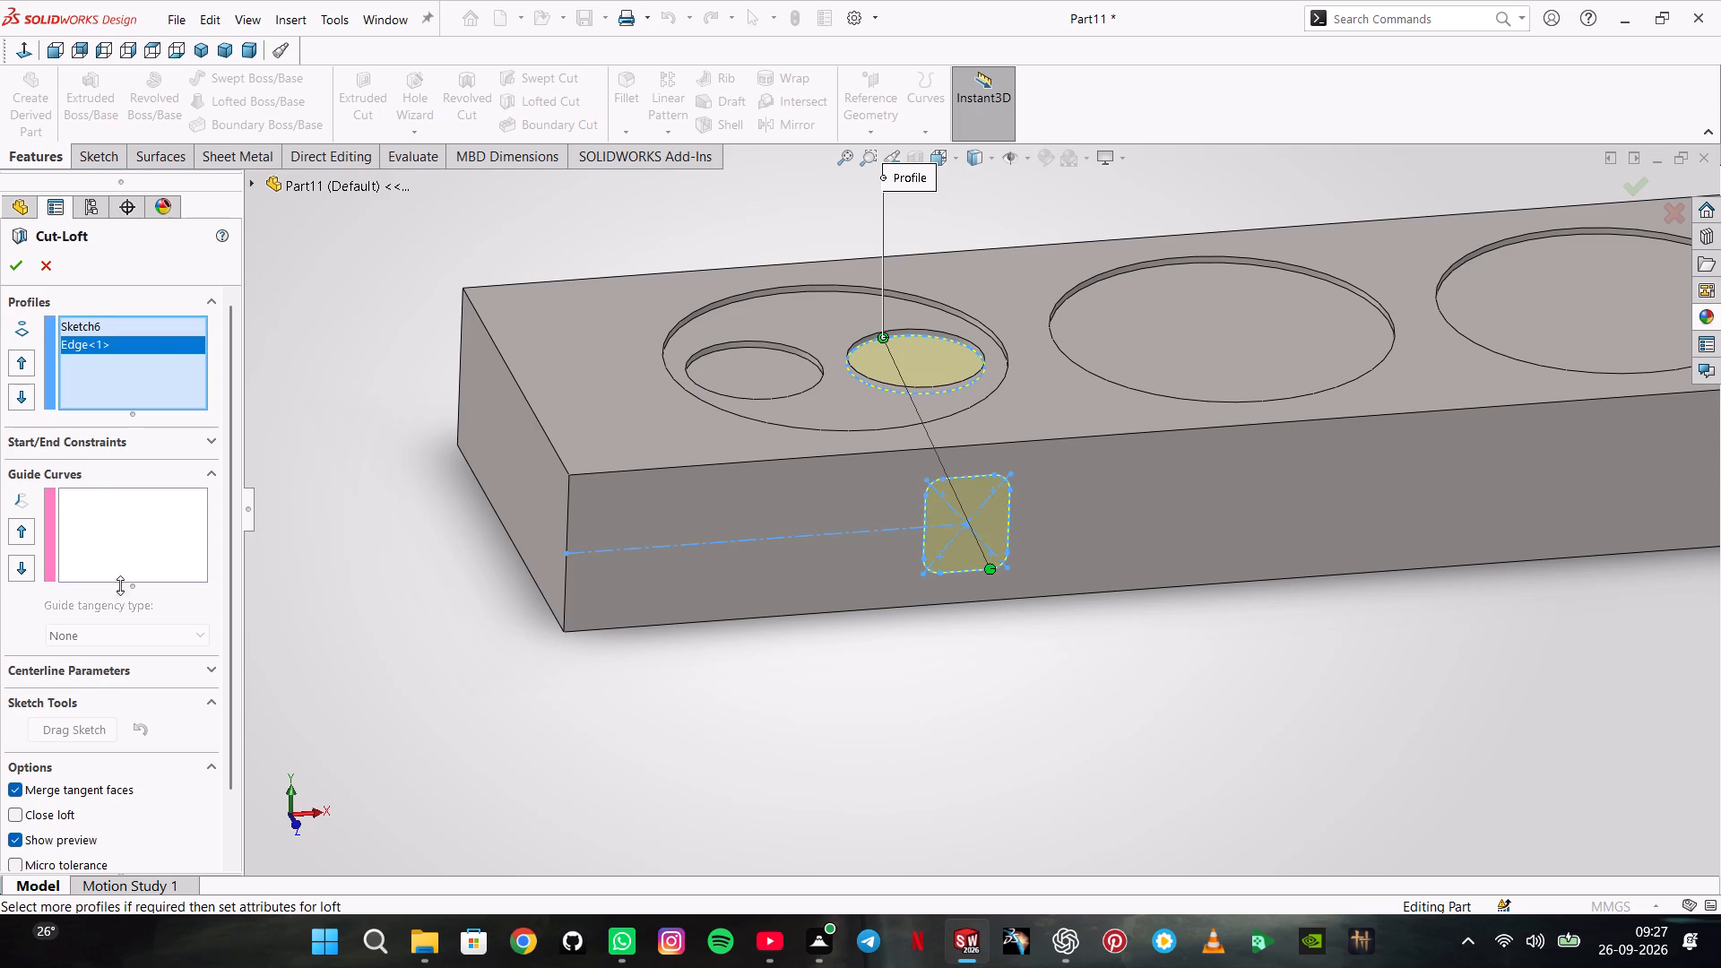
Set both the start and end constraints of the lofted cut to Normal To Profile.
click(124, 449)
click(118, 489)
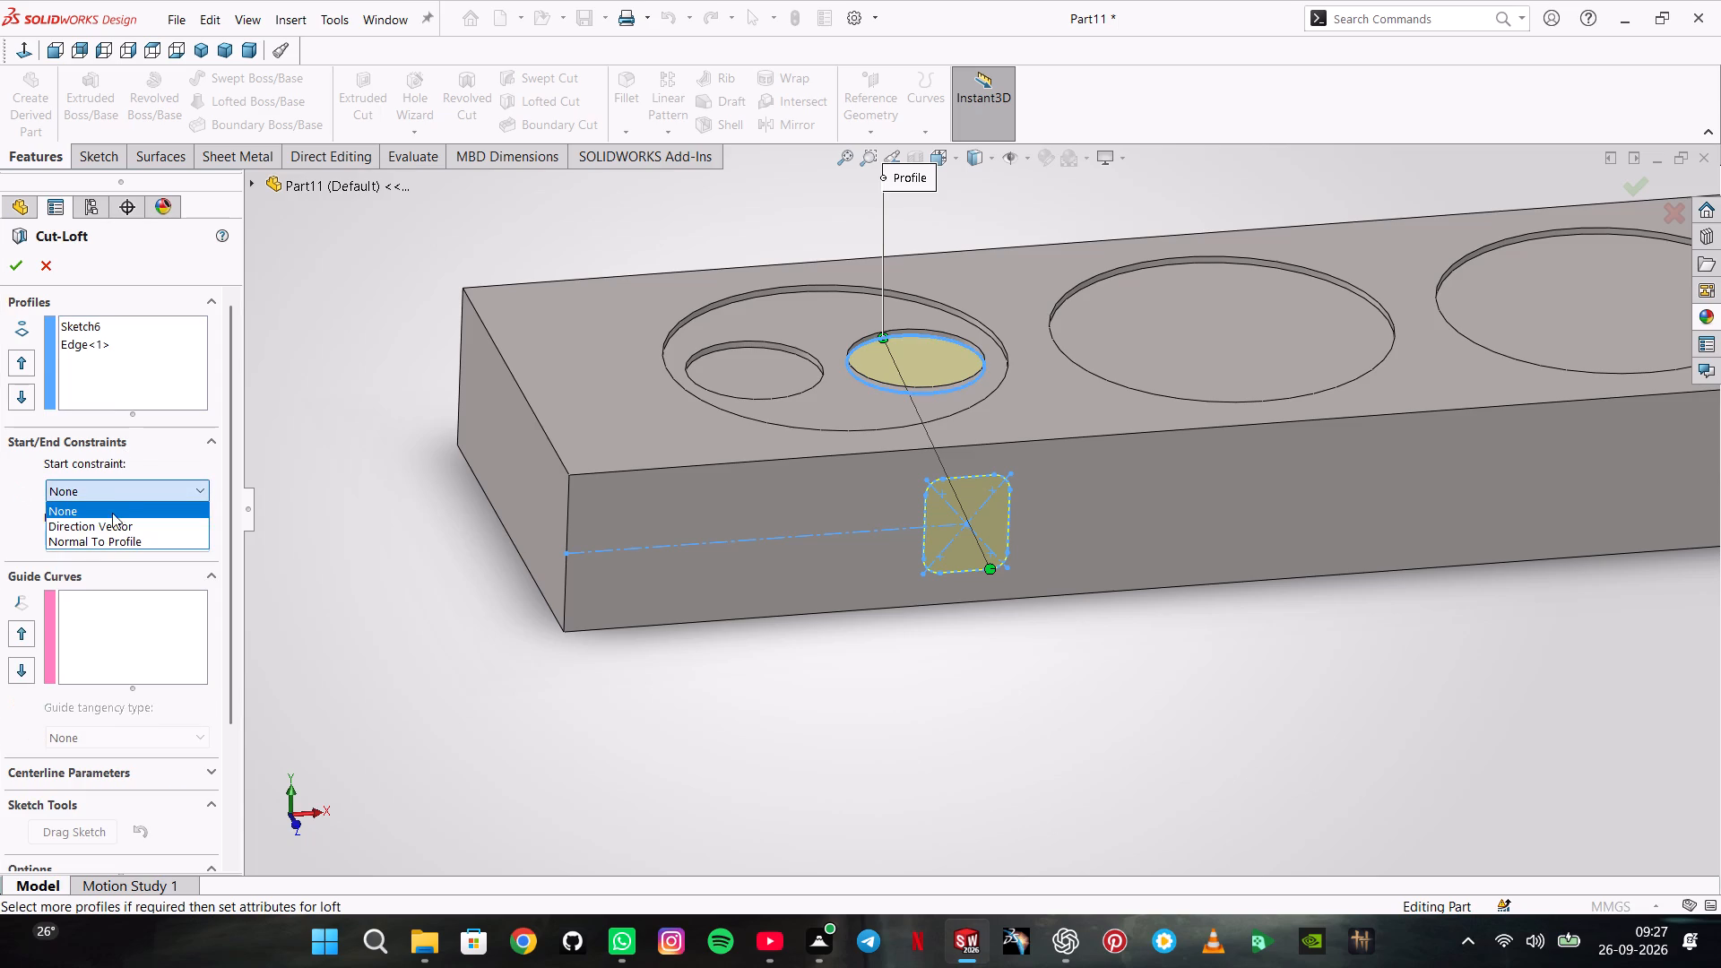
click(115, 535)
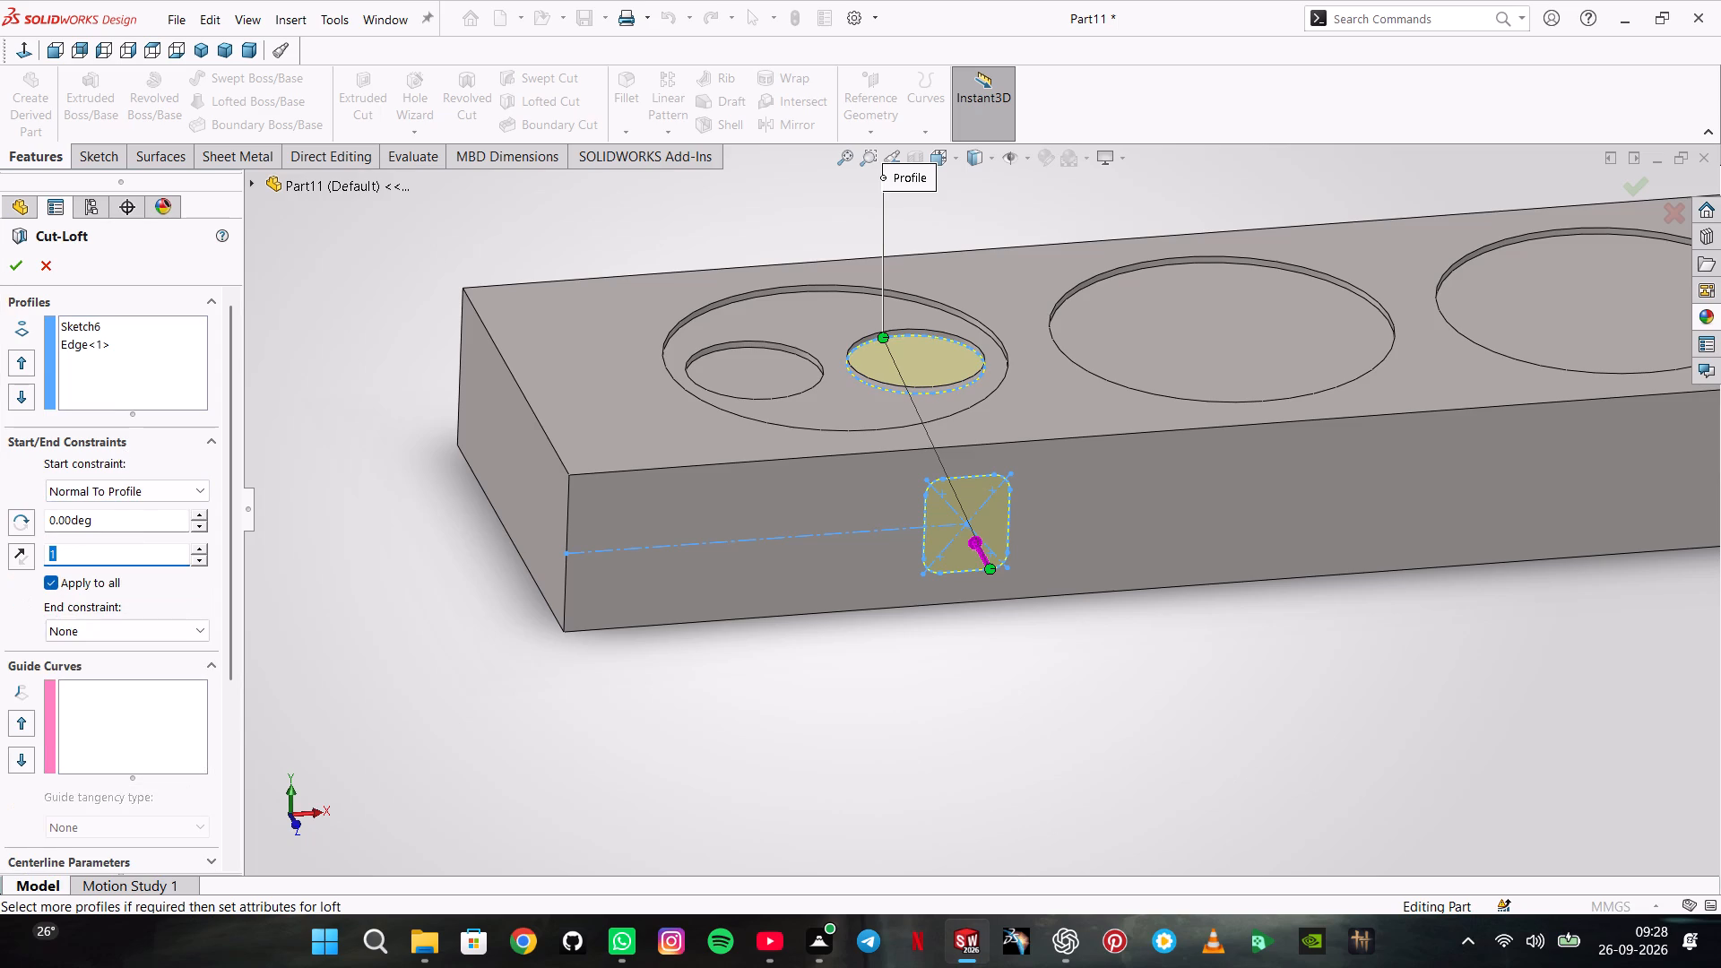
click(160, 628)
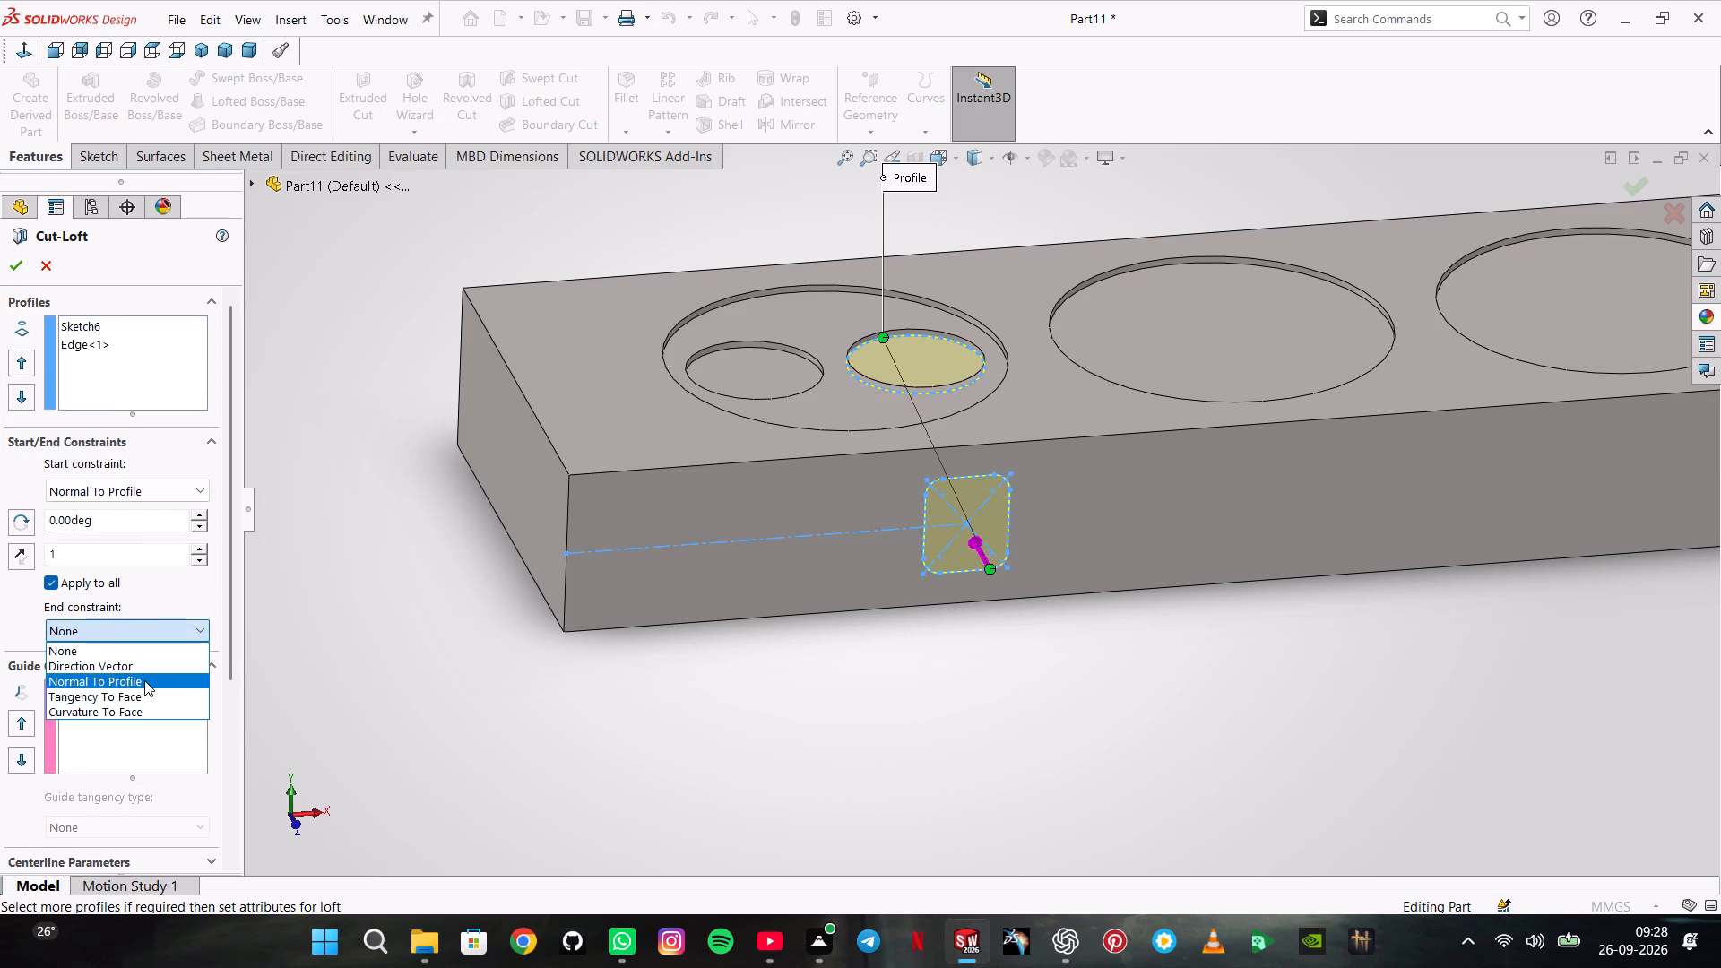
click(144, 680)
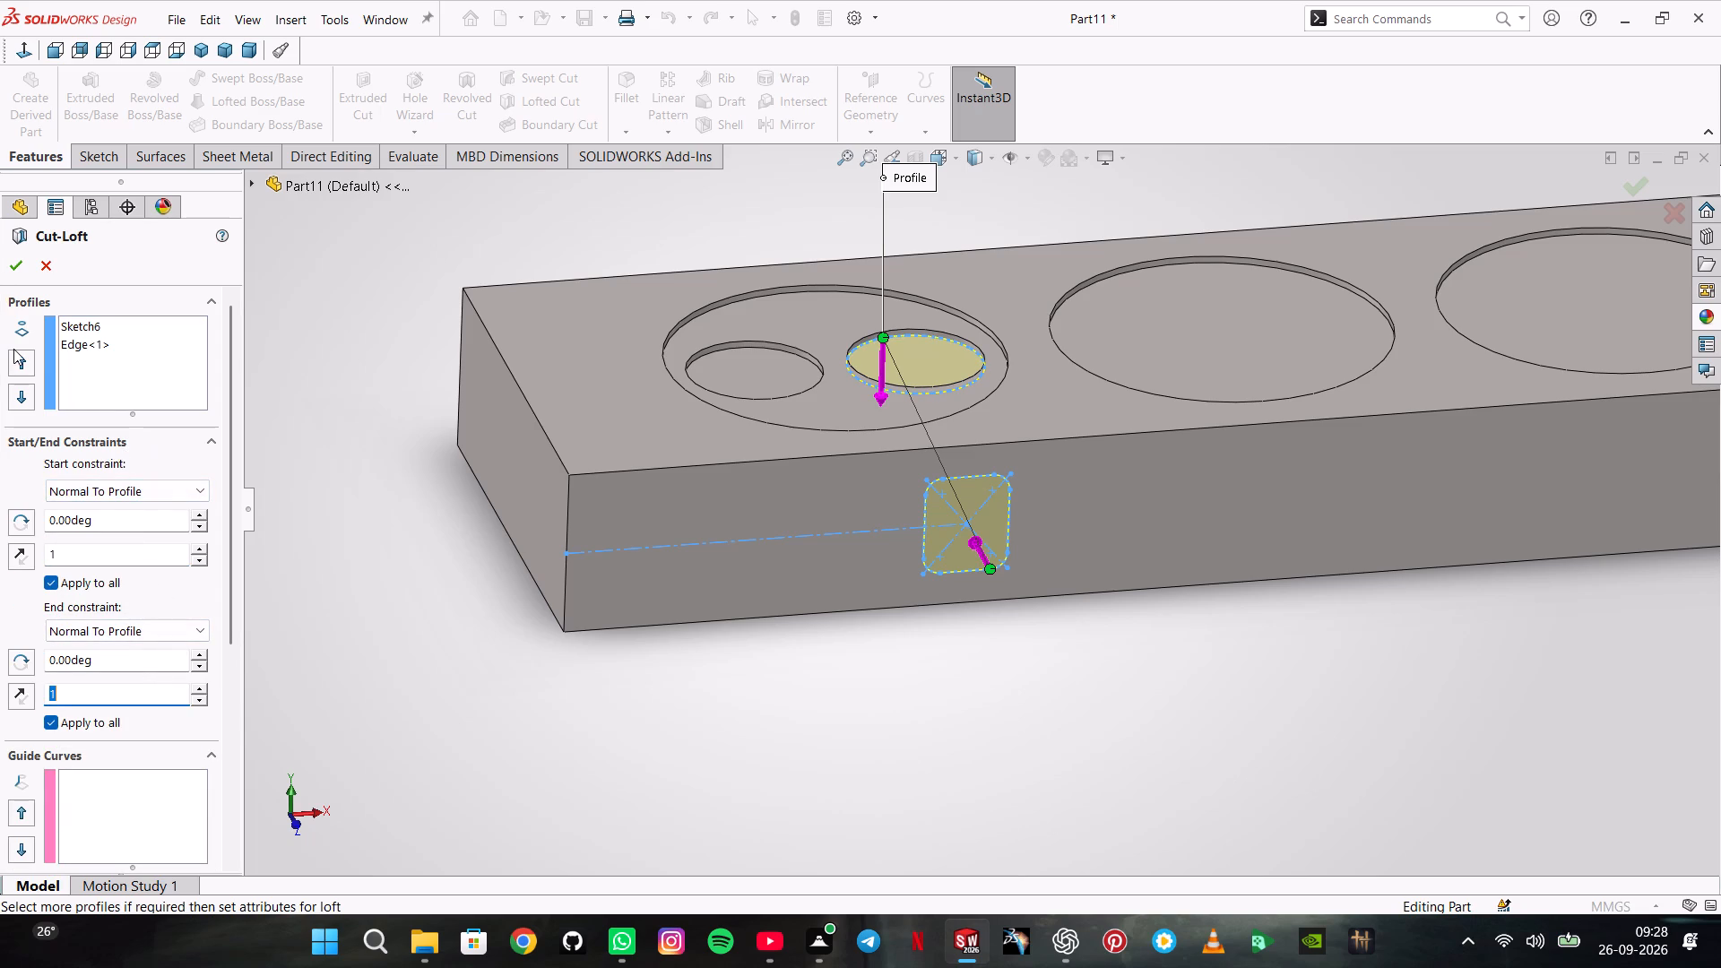
middle_drag(318, 359, 372, 401)
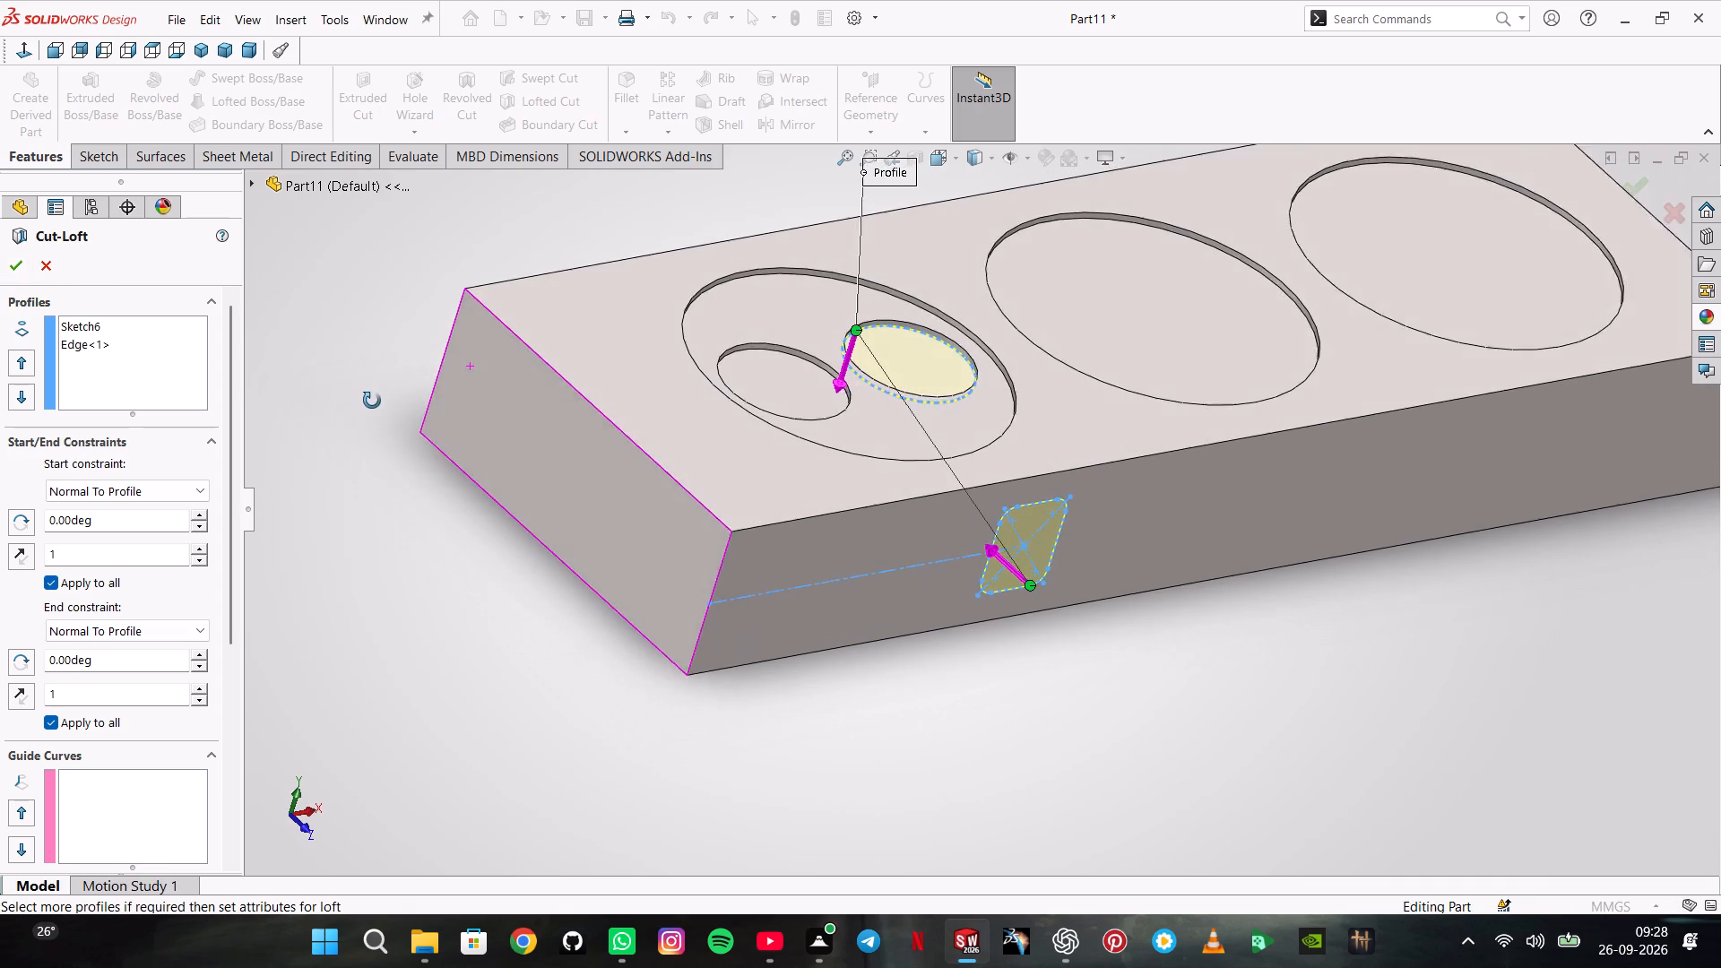
middle_drag(372, 401, 382, 381)
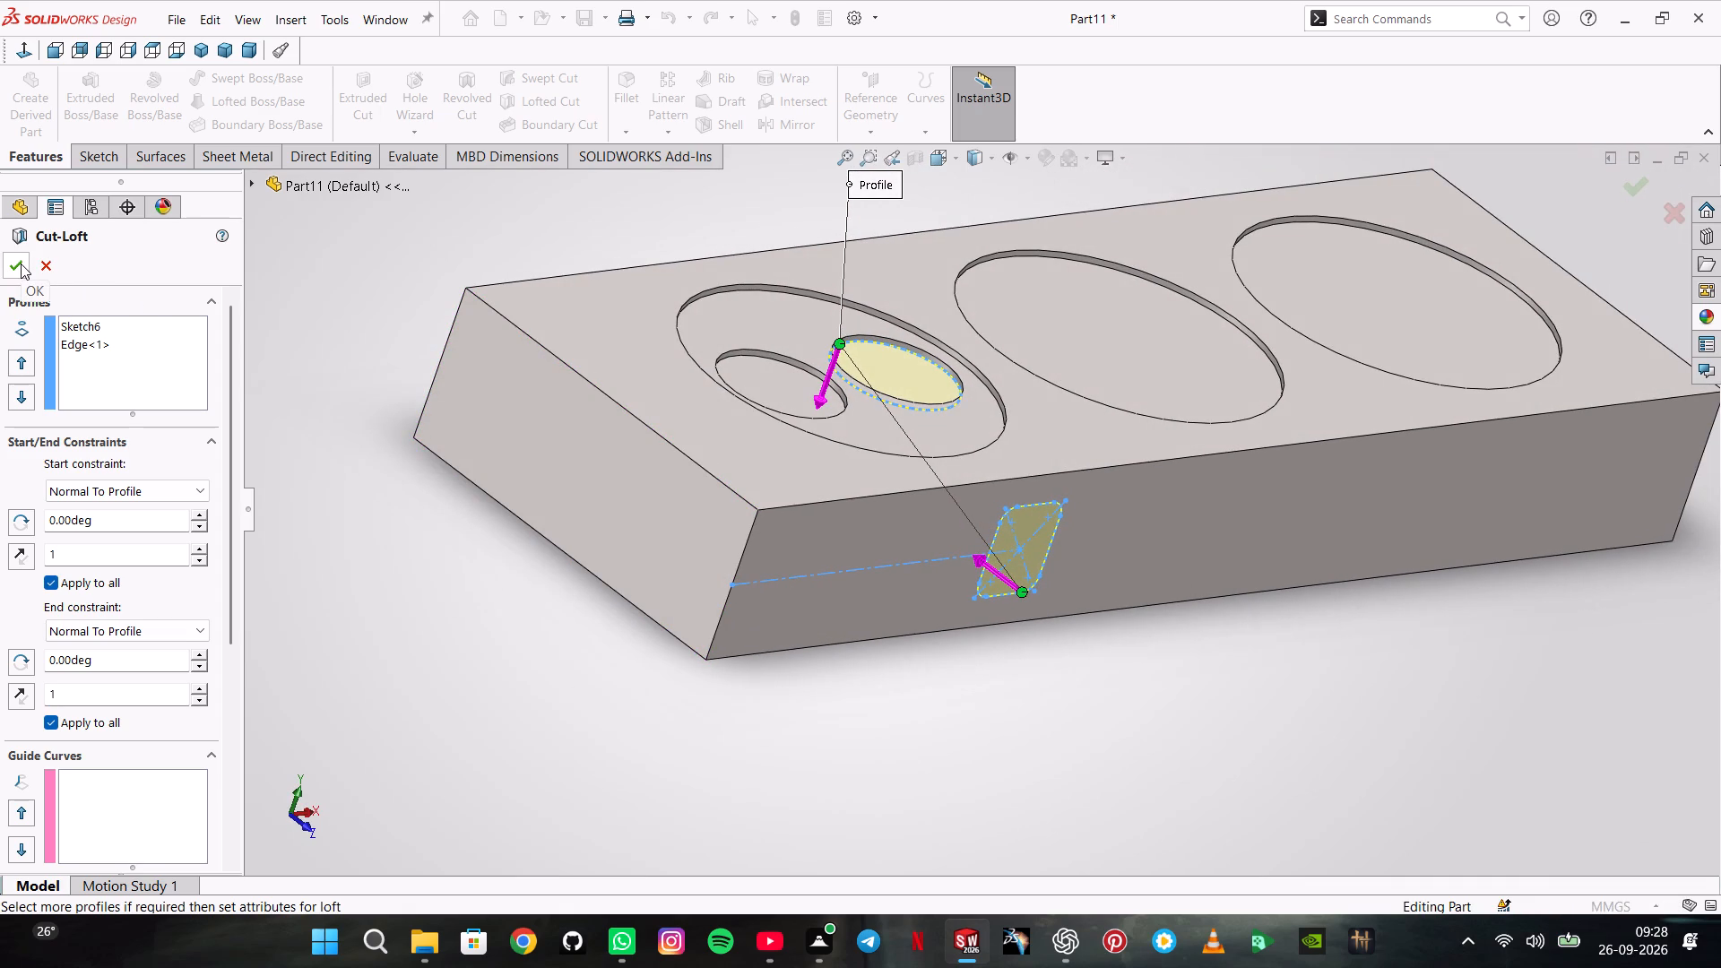
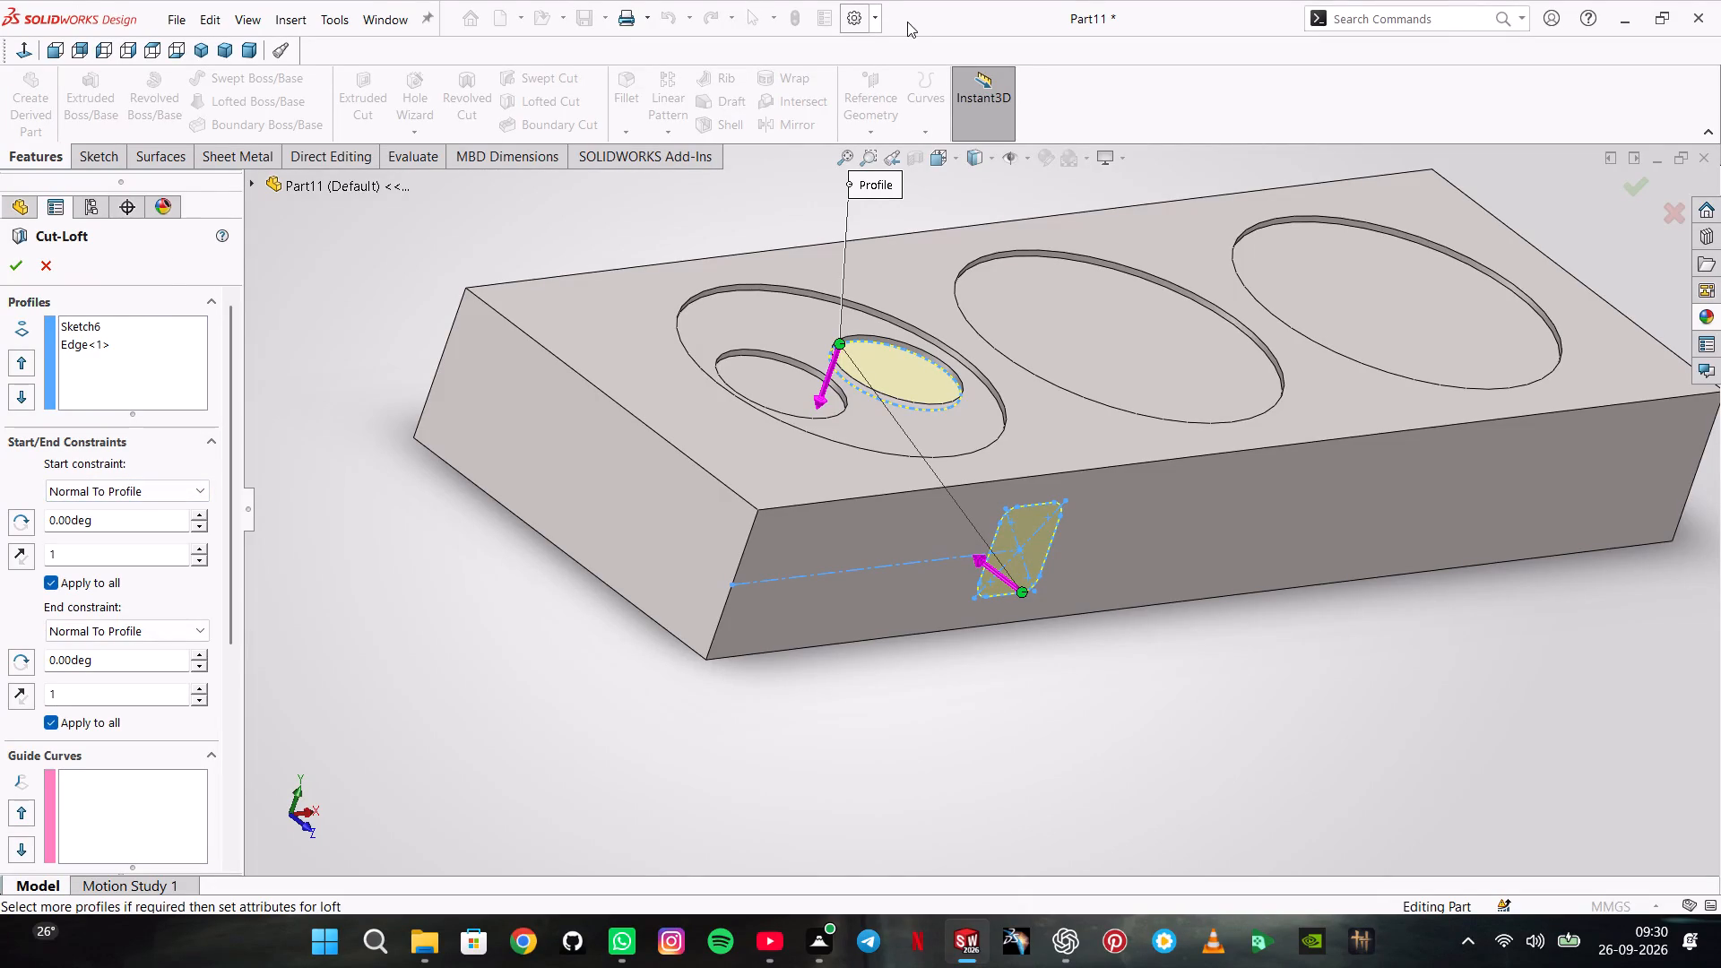
Create the lofted cut from the filleted side-face rectangle to the small pocket's bottom circular edge.
click(878, 19)
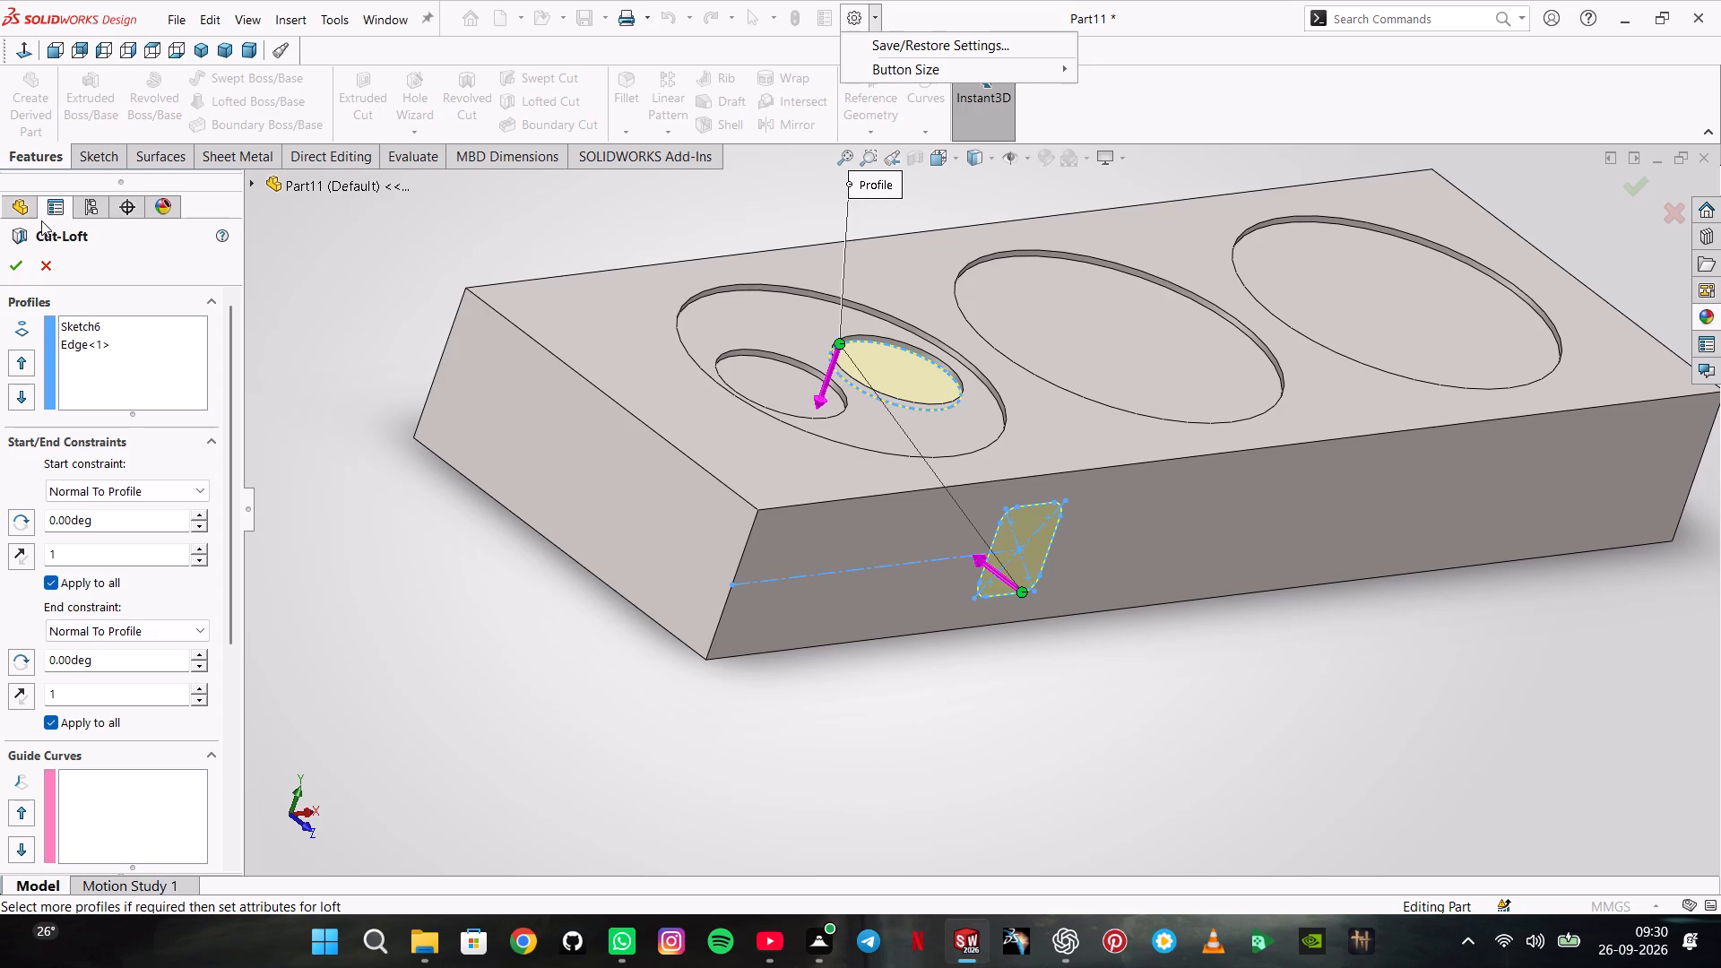
click(15, 259)
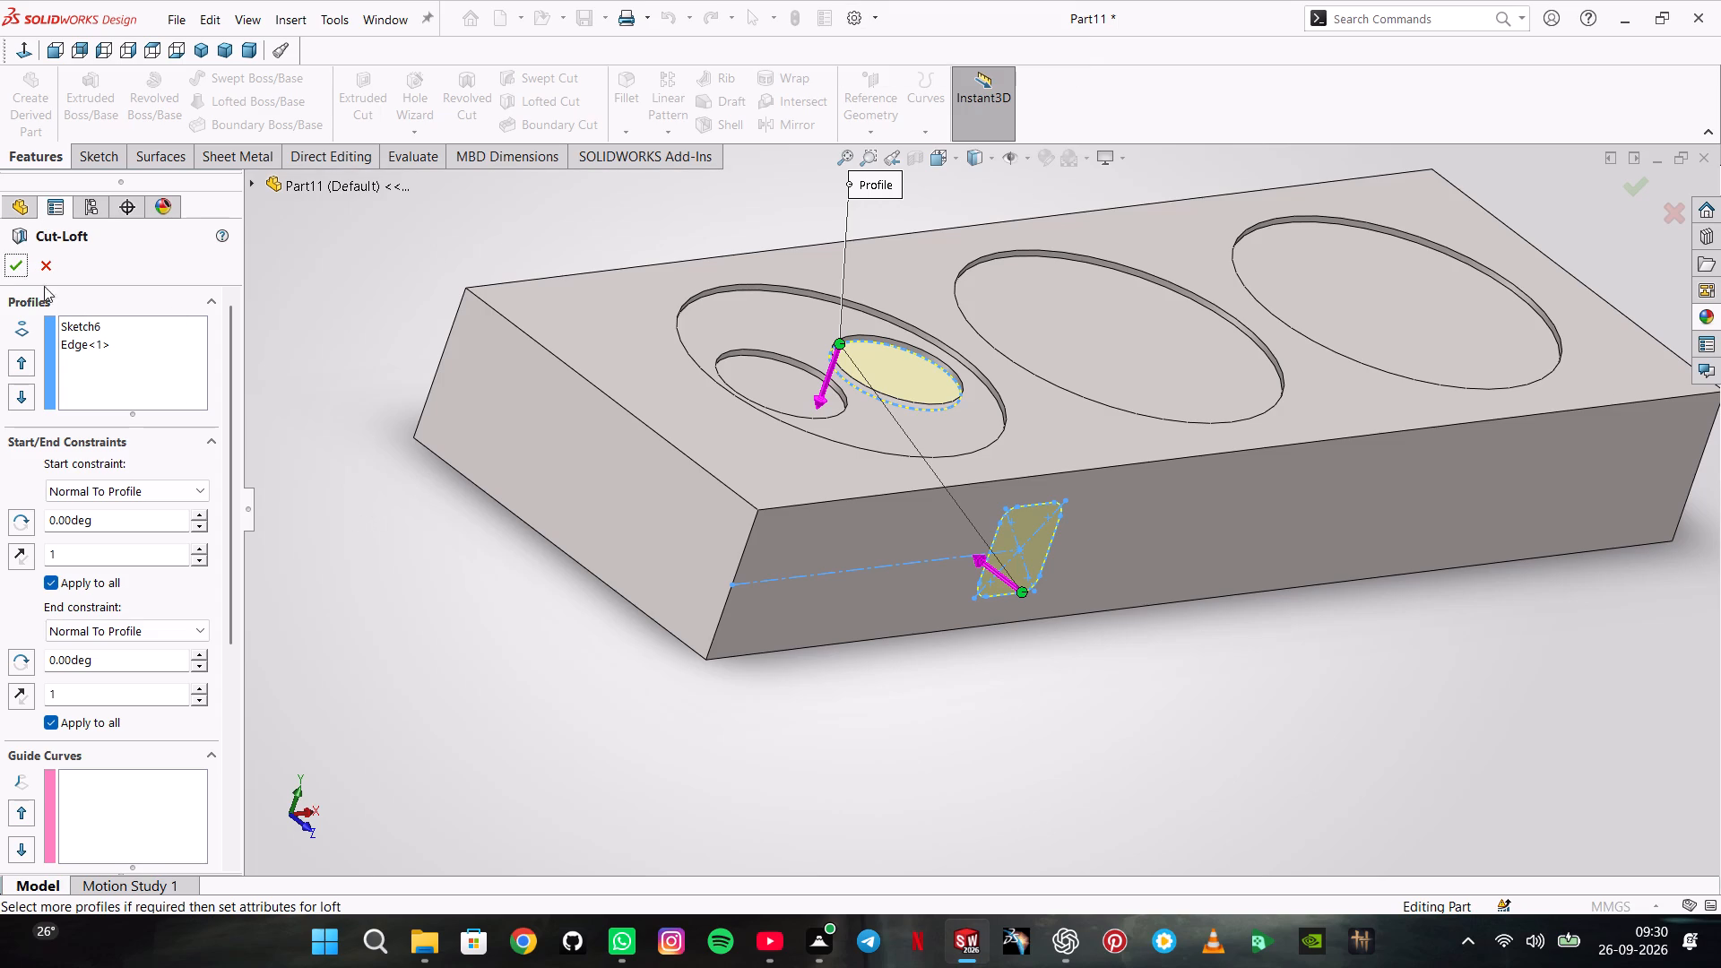
click(13, 264)
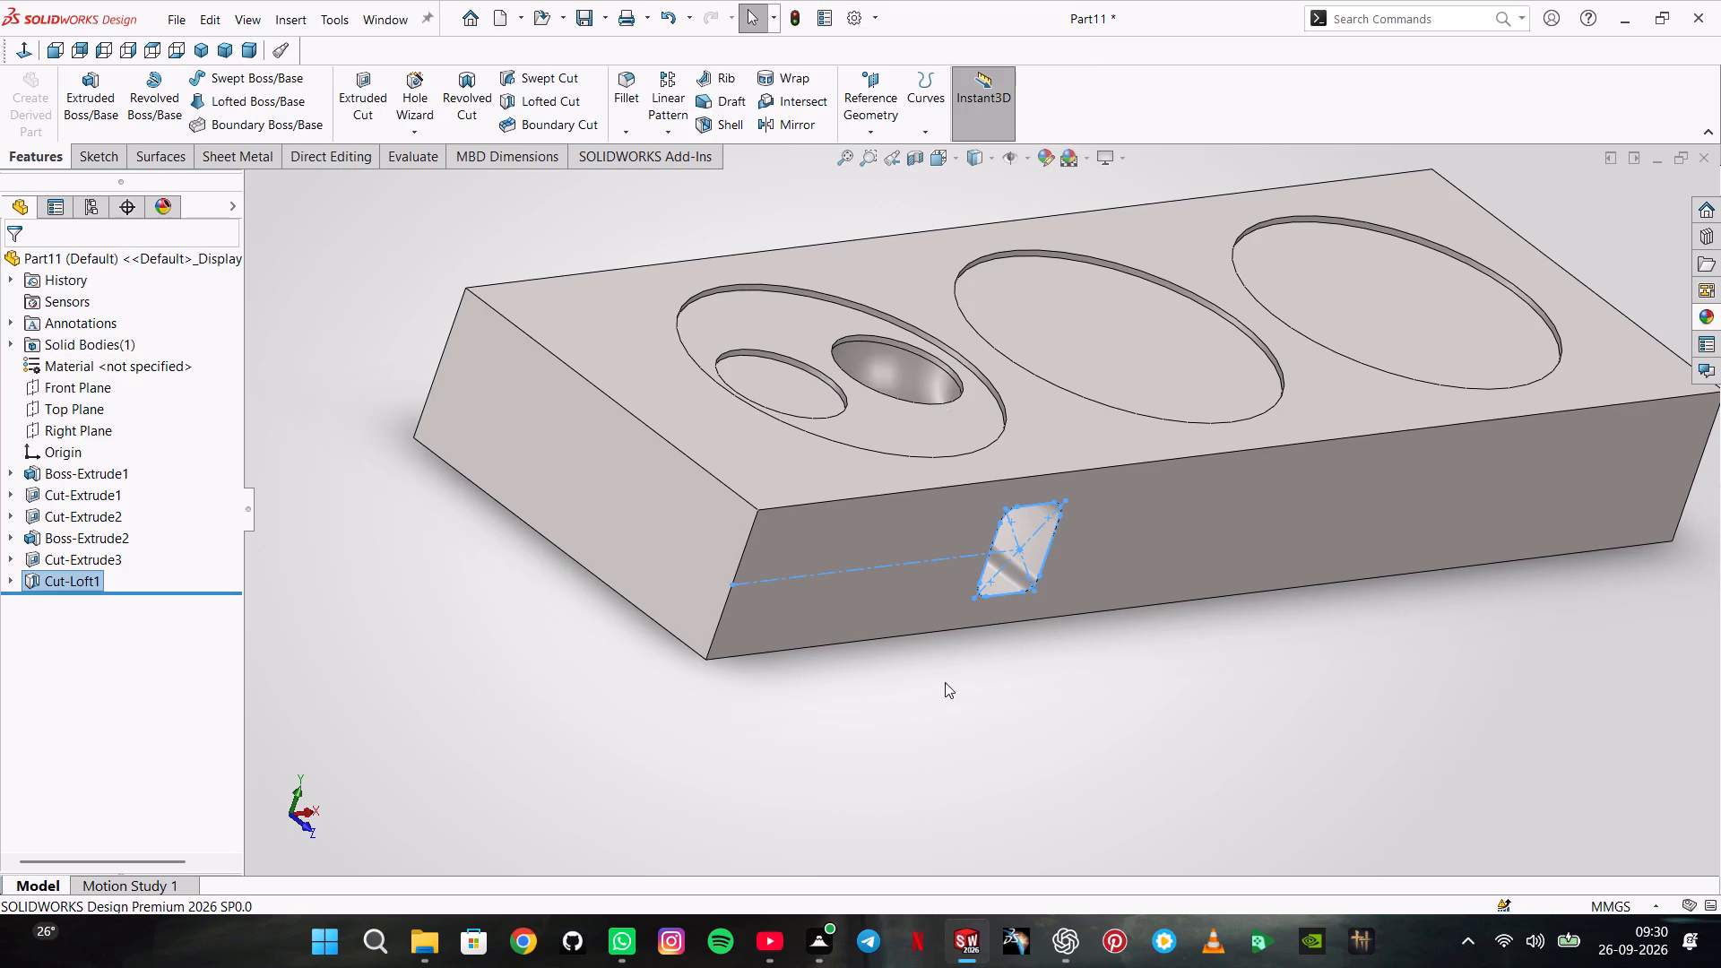
On the long side face opposite the loft opening, sketch a center rectangle about 53 mm wide near the pocket end.
scroll(961, 680, up, 1)
click(958, 674)
middle_drag(980, 656, 886, 696)
scroll(980, 656, up, 1)
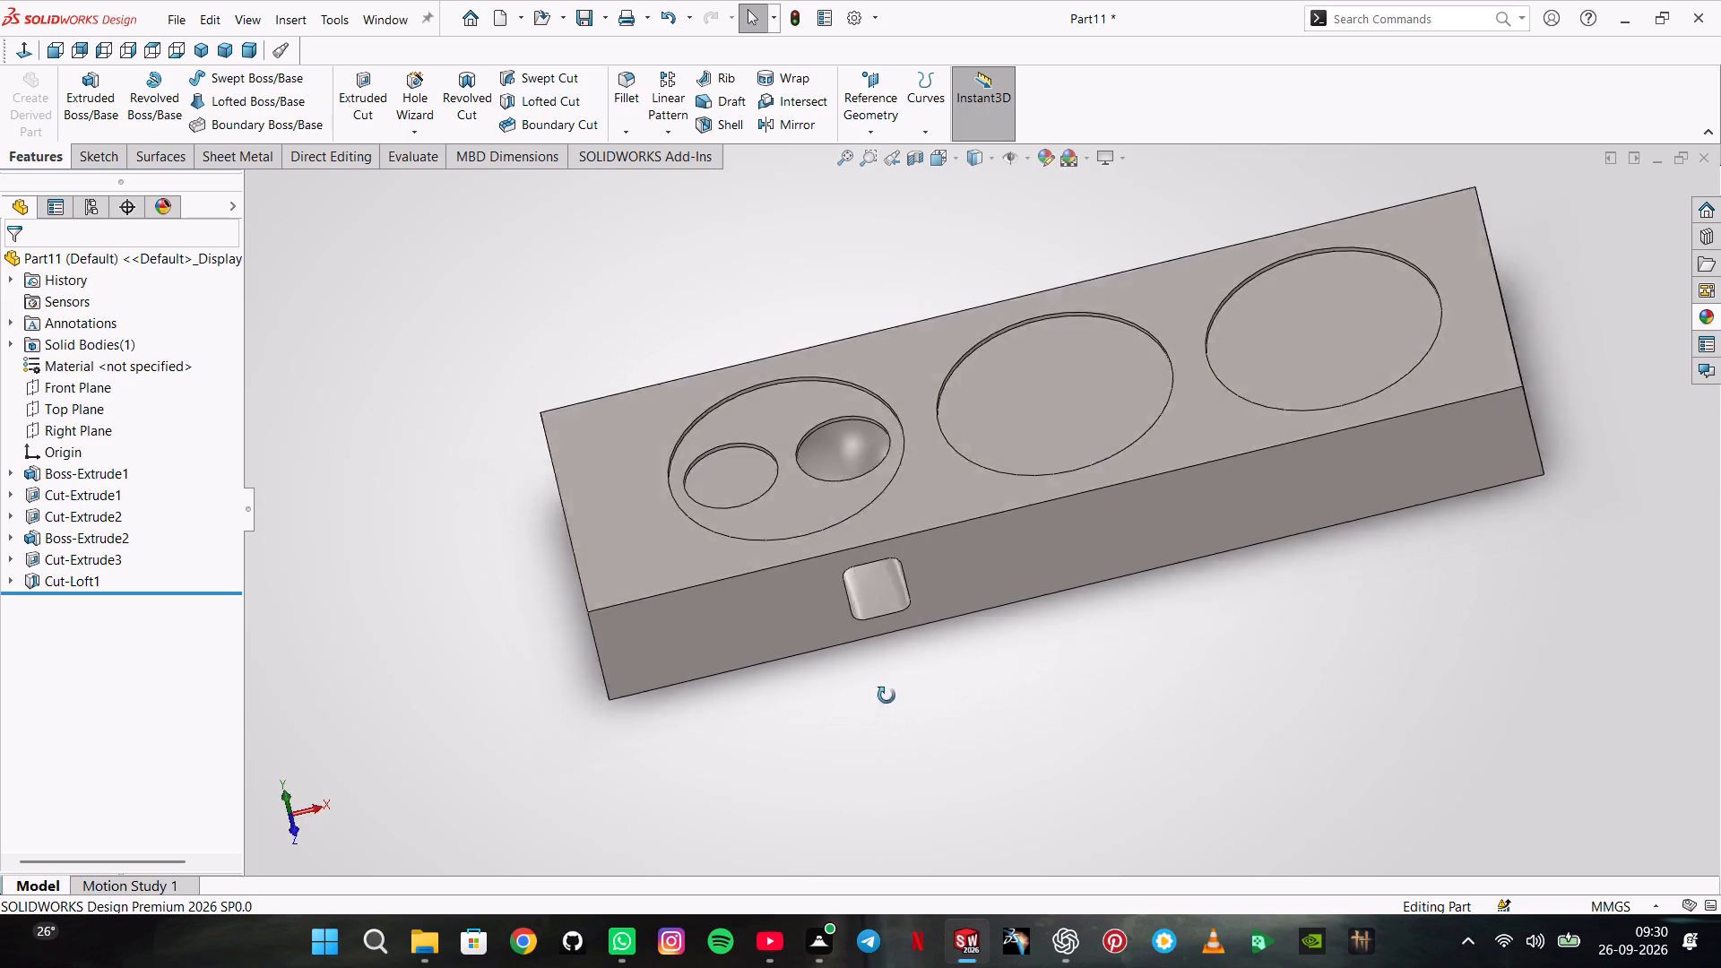
middle_drag(886, 696, 972, 622)
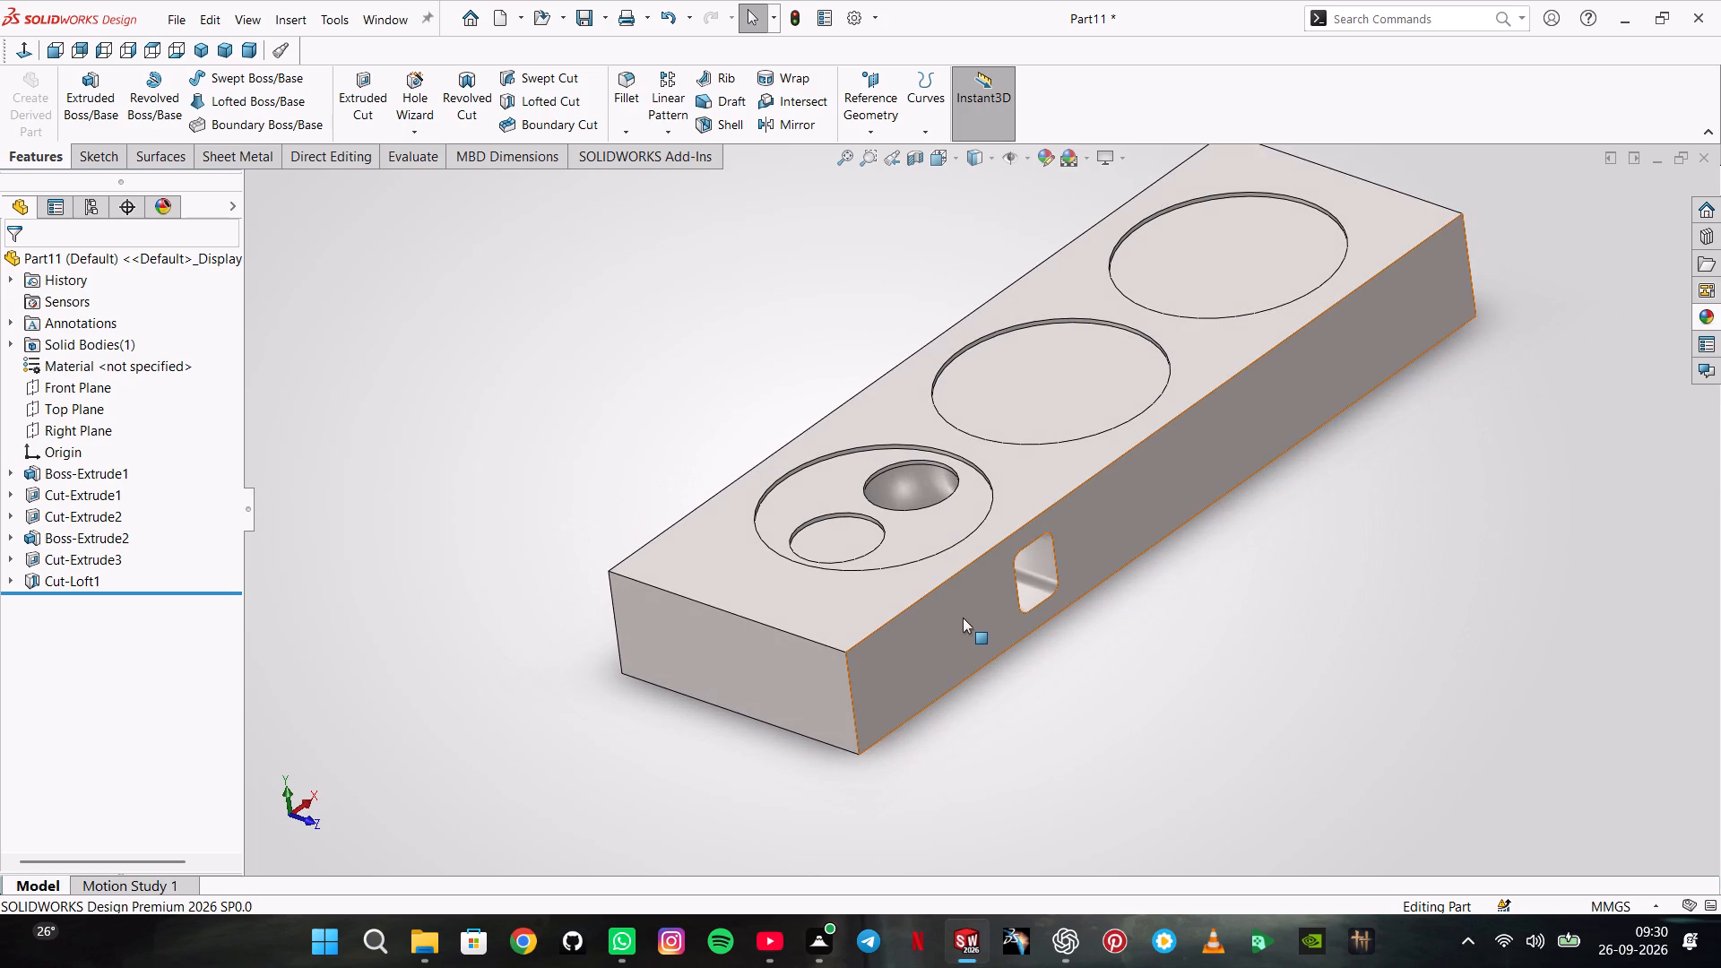
scroll(974, 601, up, 4)
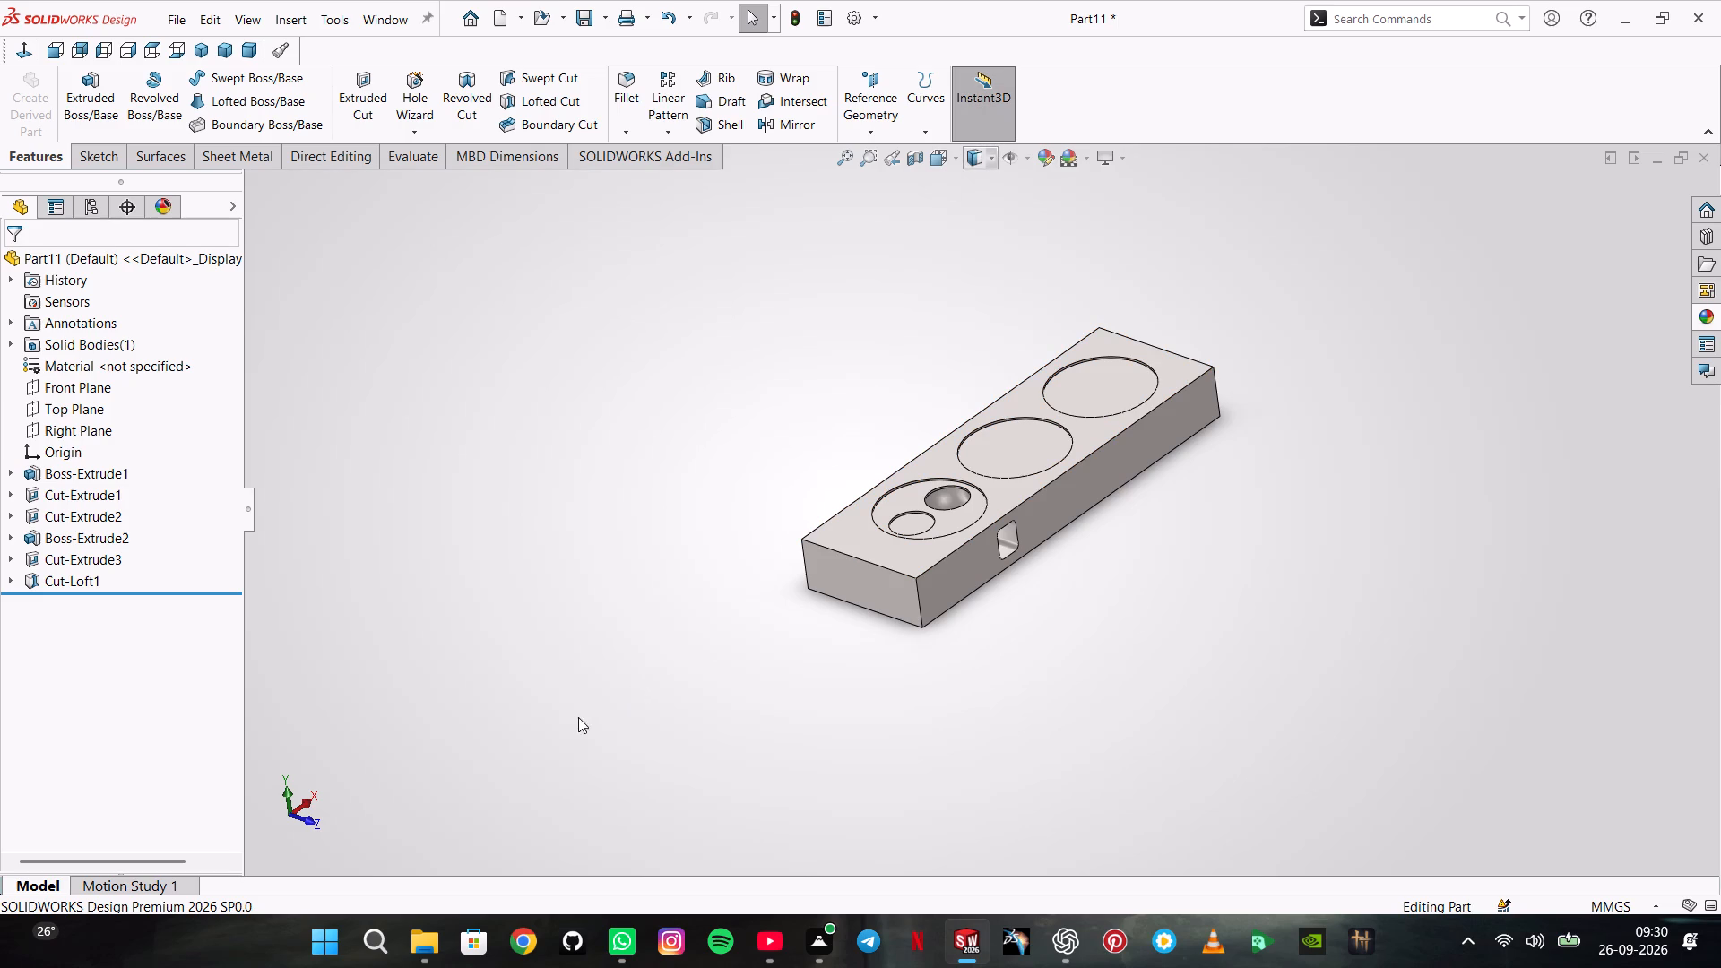
middle_drag(778, 542, 895, 577)
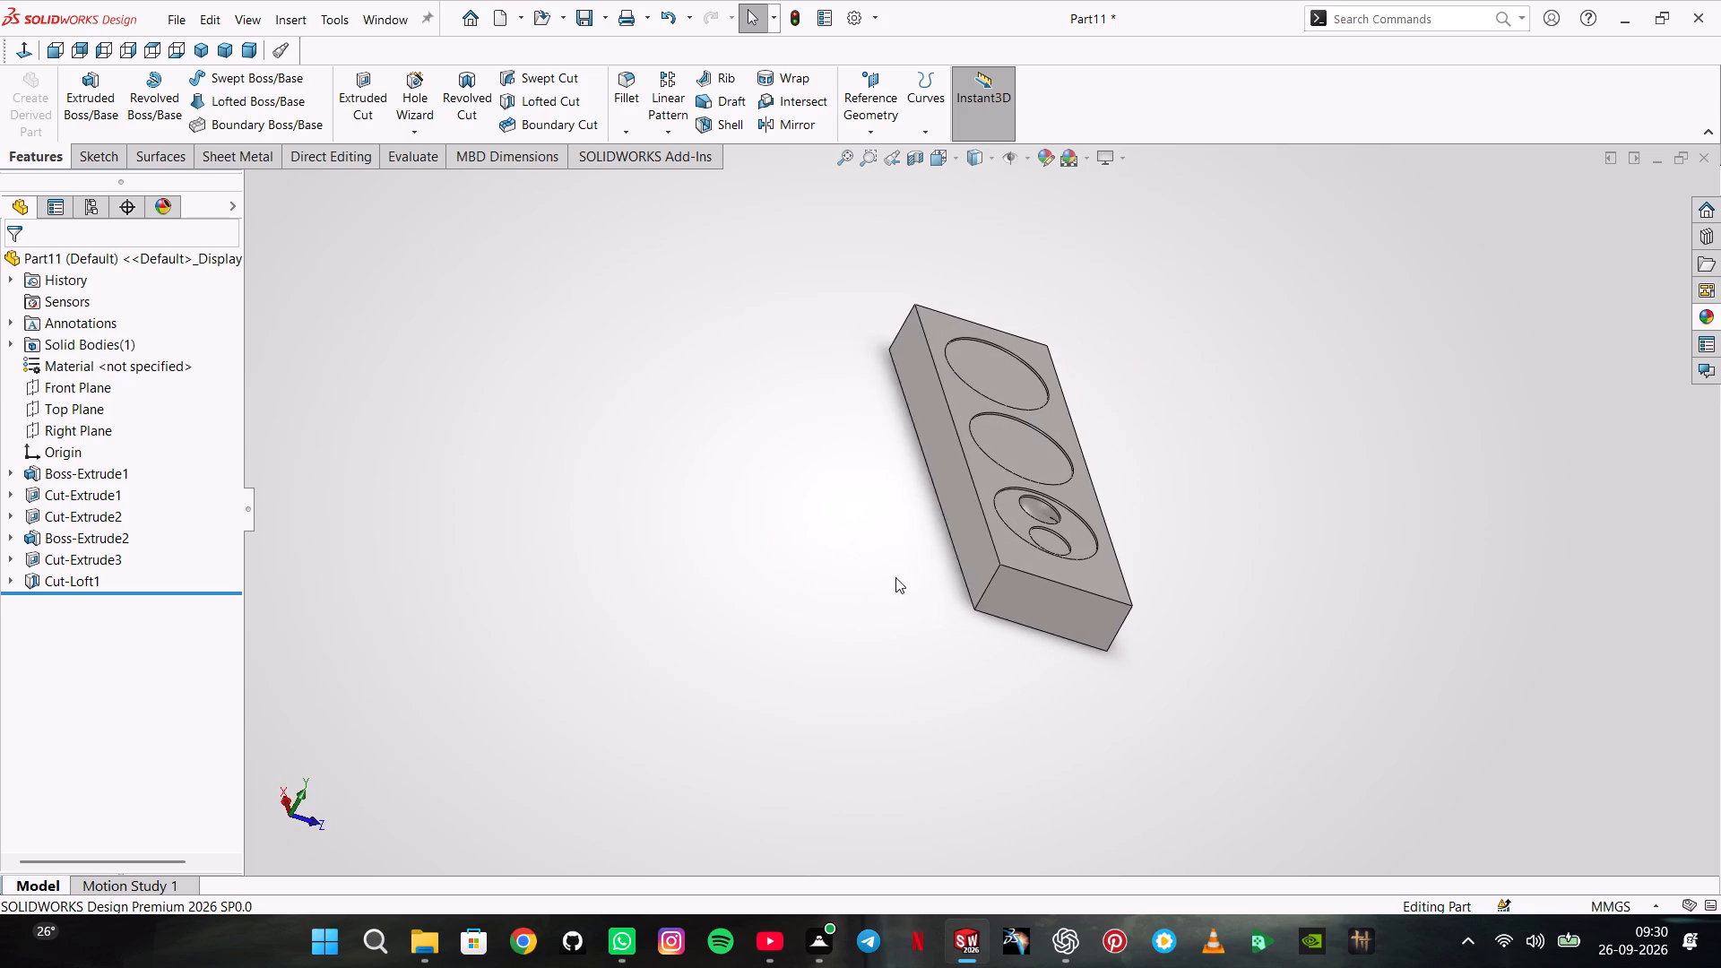
click(964, 500)
click(1046, 444)
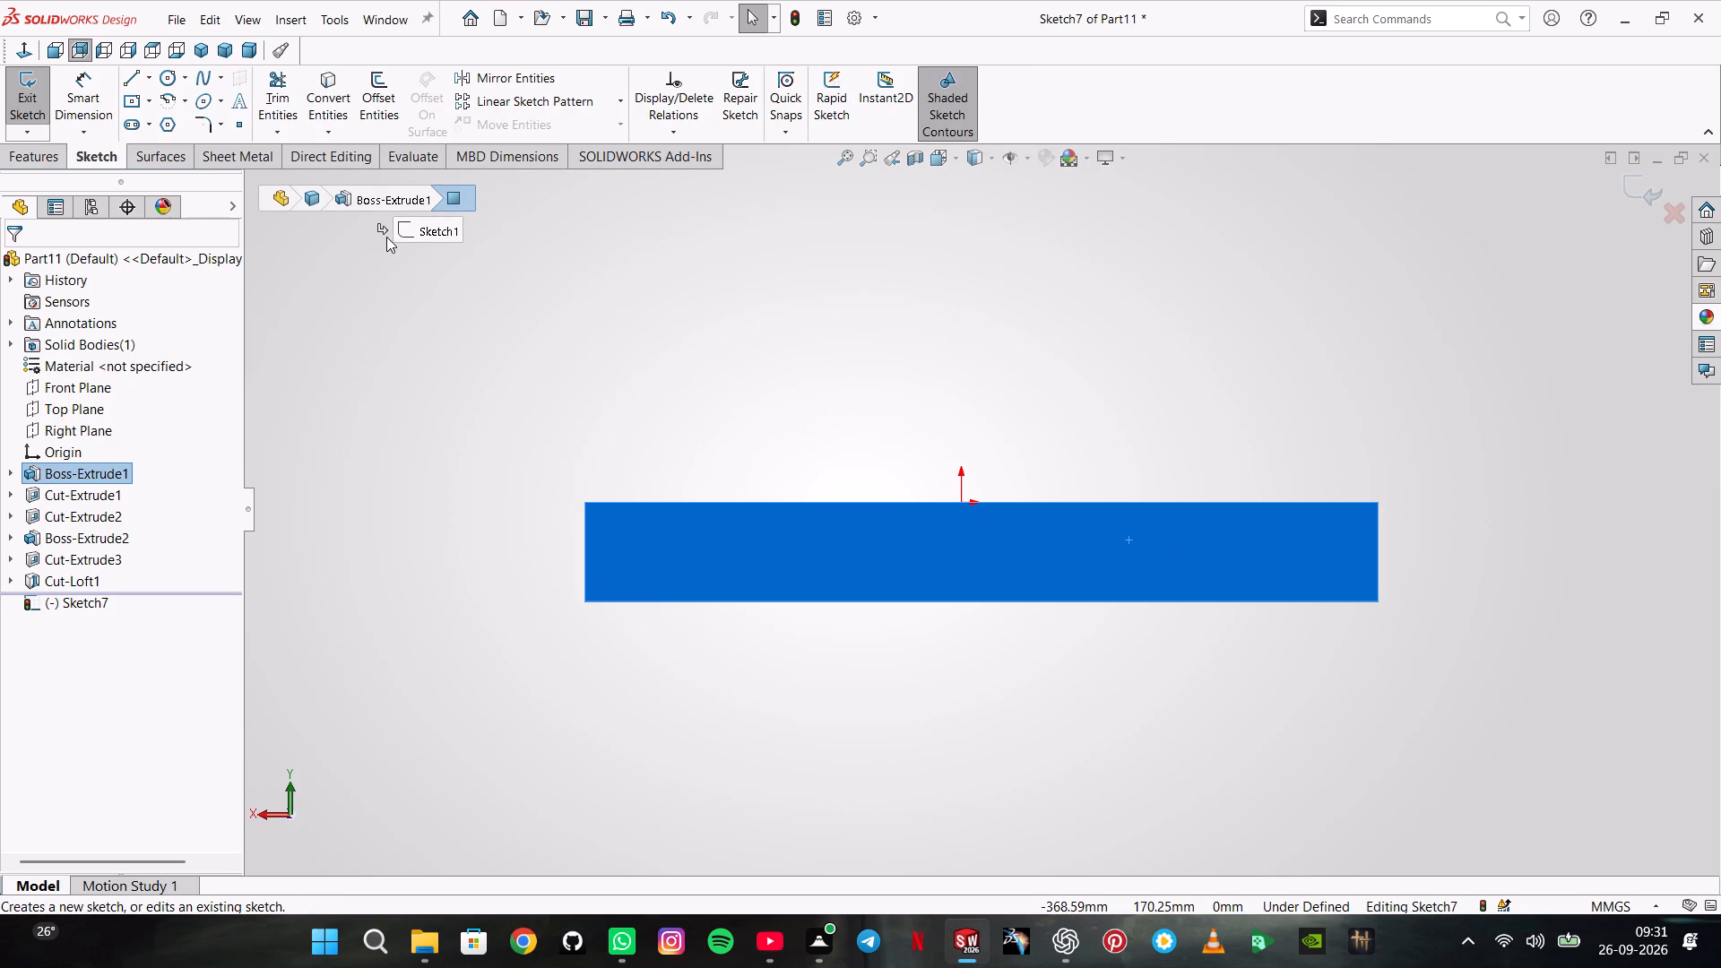
click(118, 96)
click(134, 99)
scroll(1331, 433, down, 4)
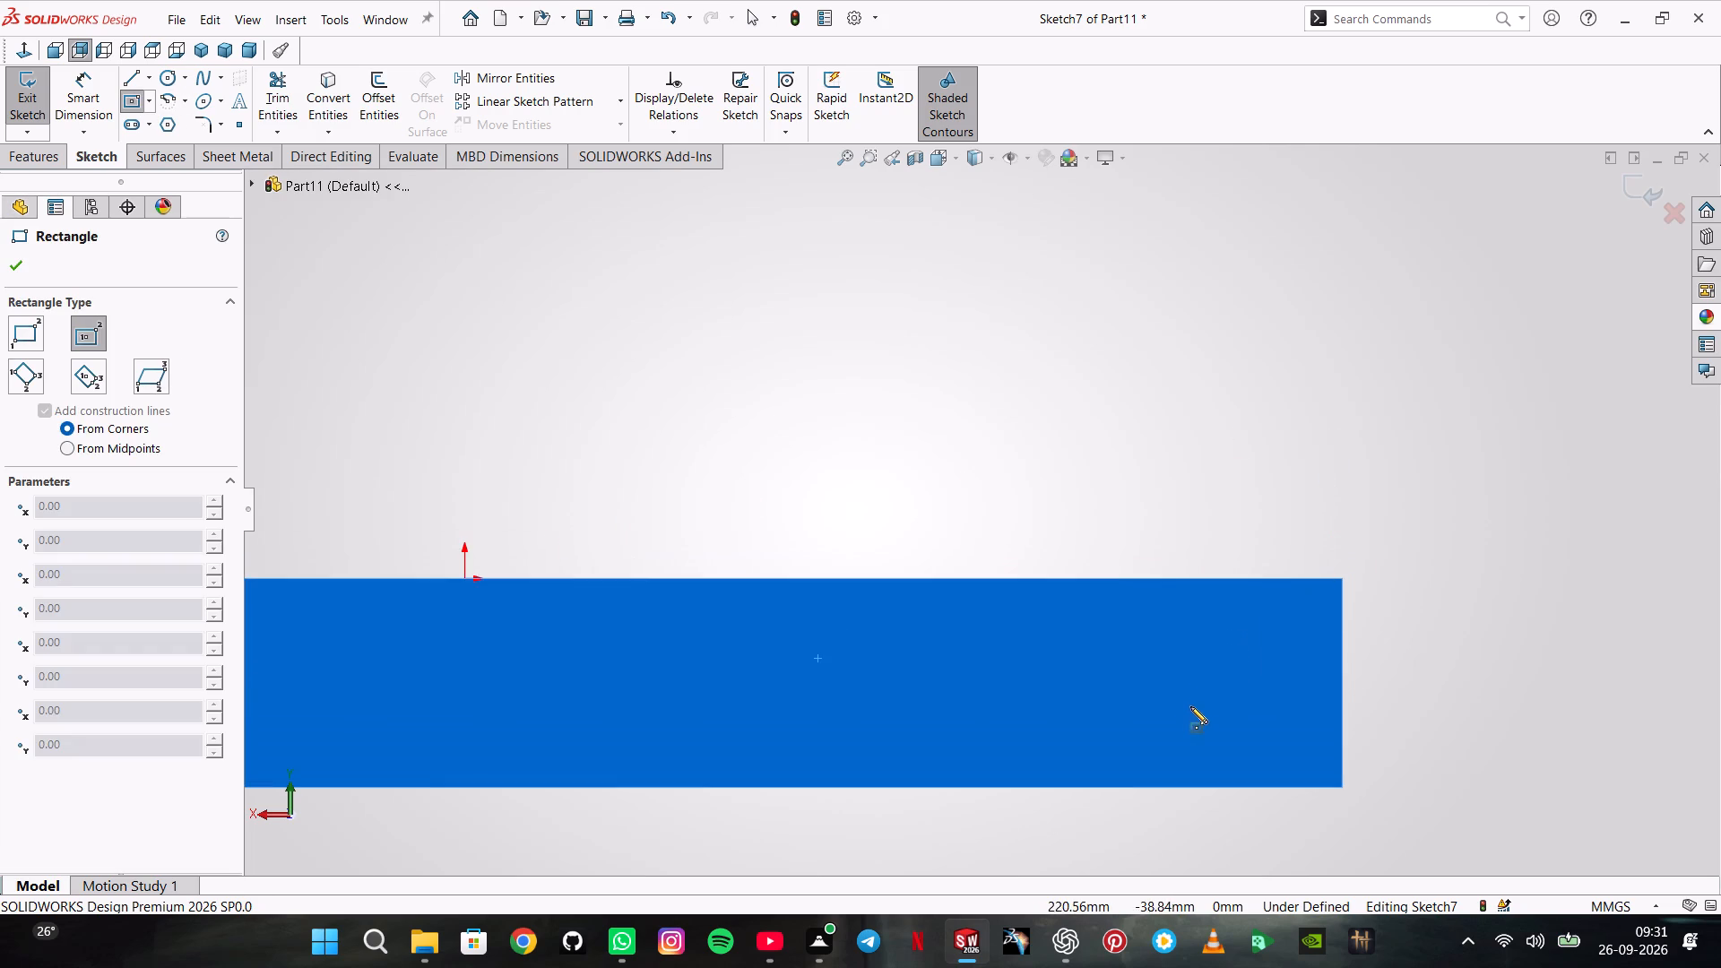
scroll(1190, 705, up, 1)
click(1143, 645)
click(1070, 669)
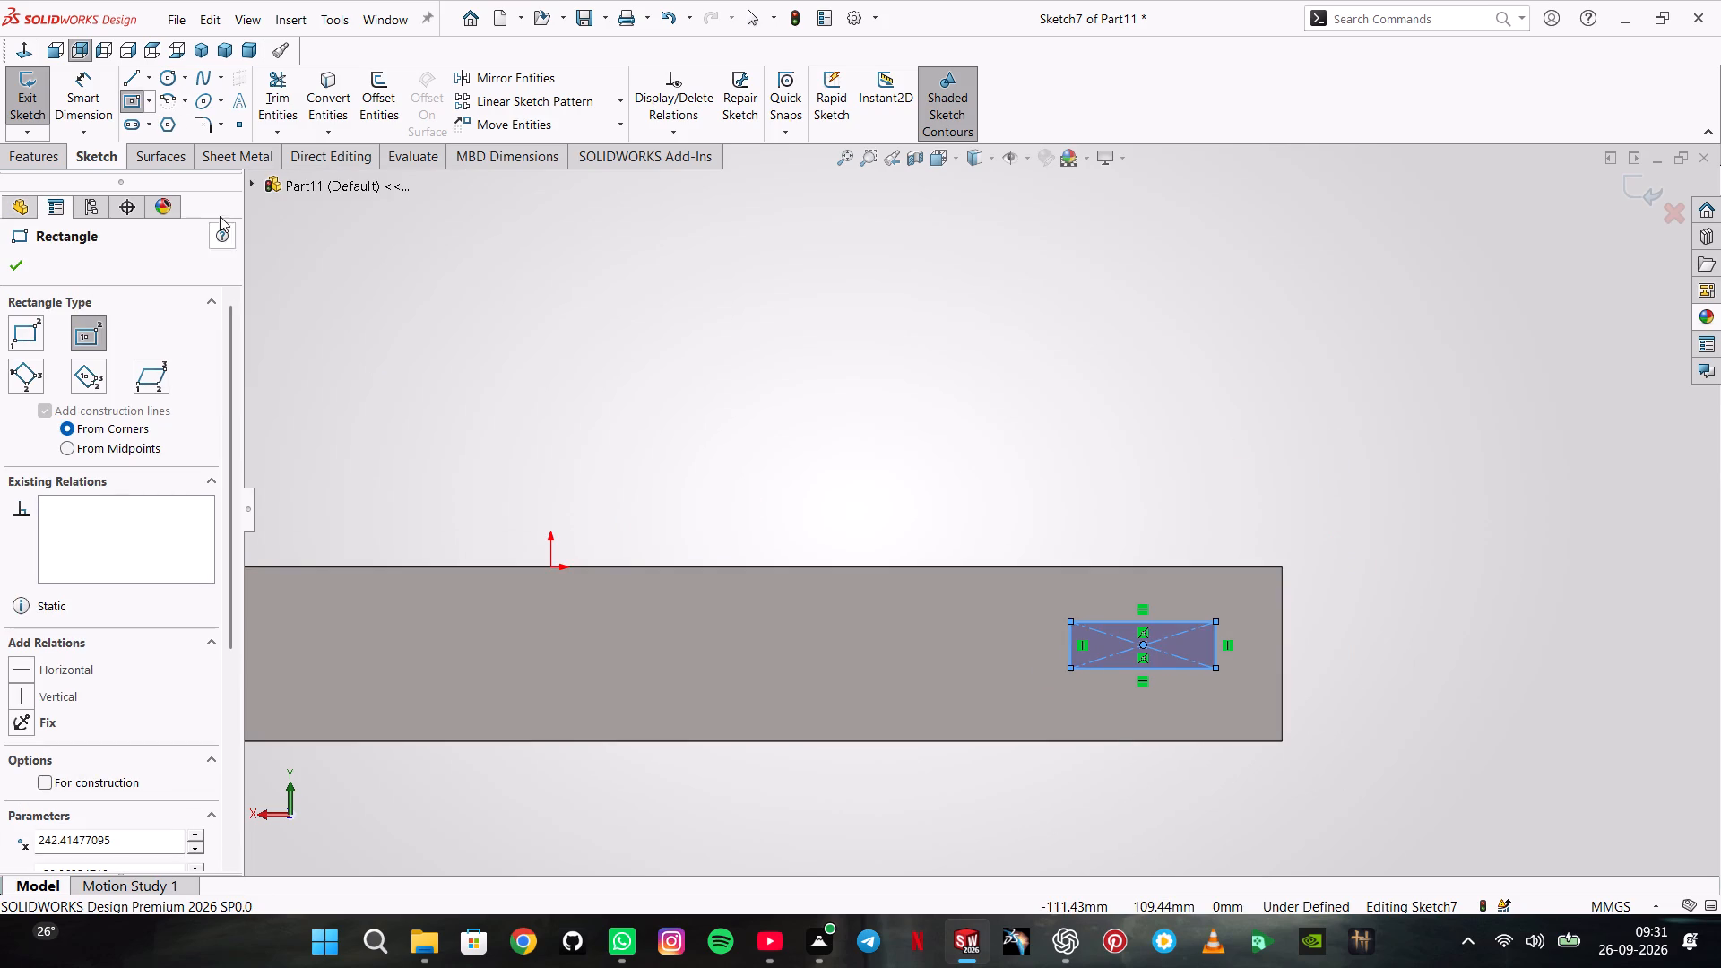
Dimension the new rectangle to 31.75 mm wide and 38.1 mm high.
click(72, 82)
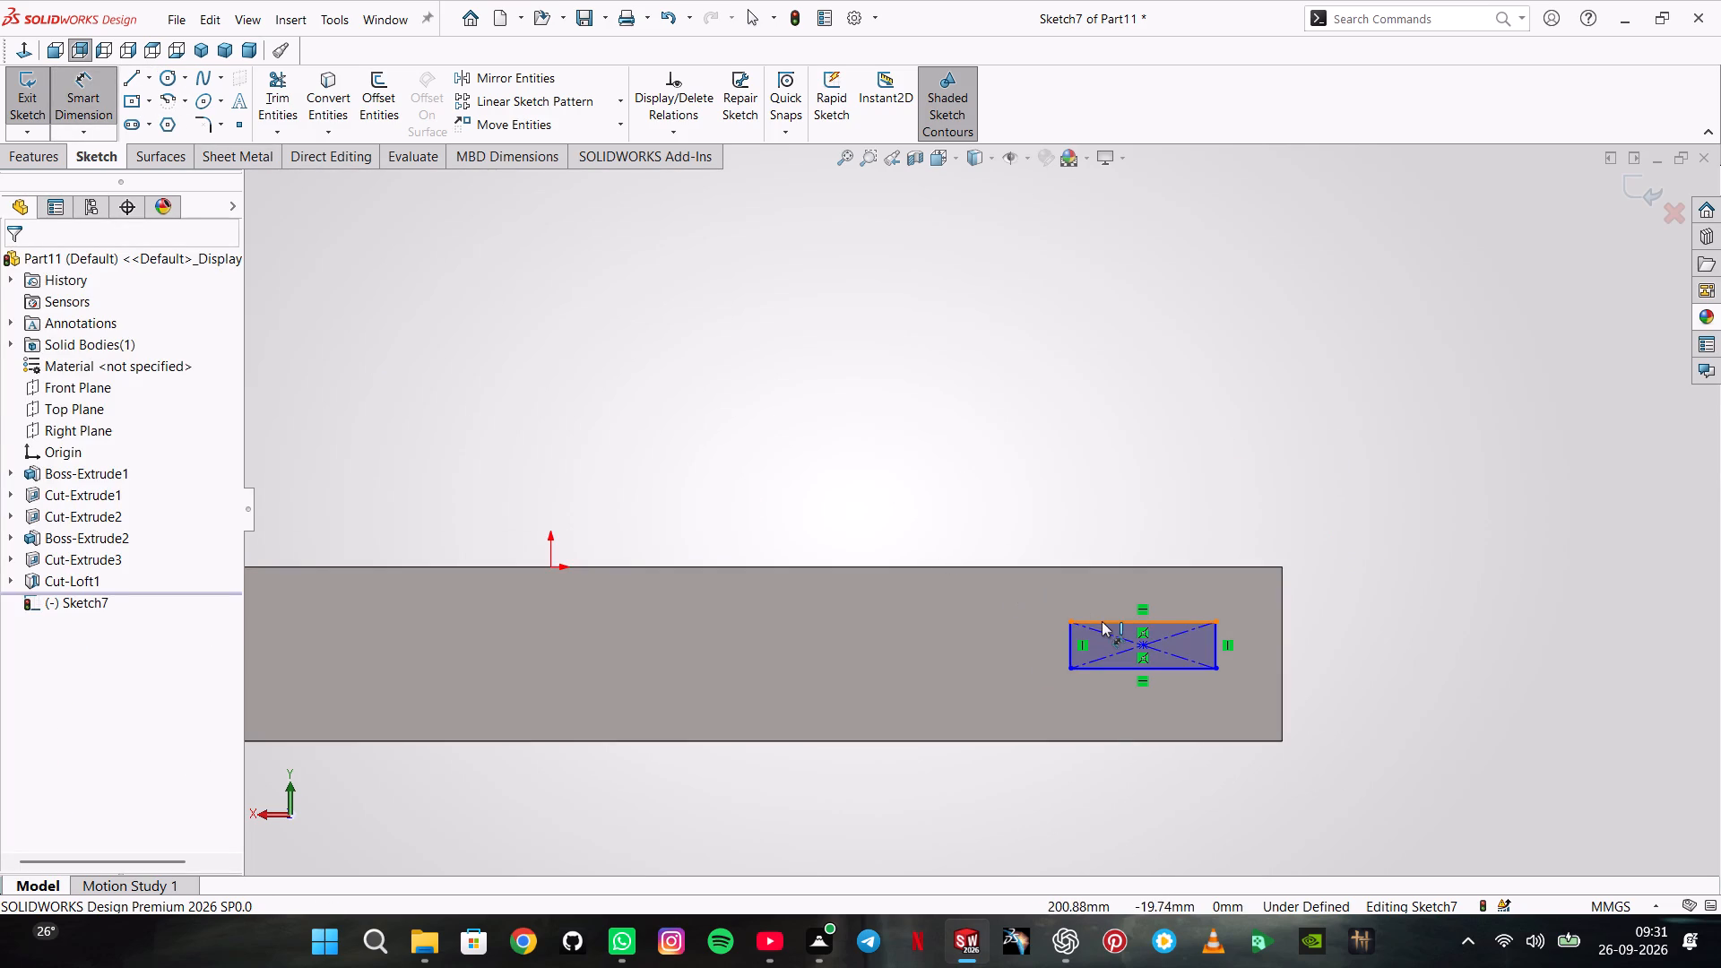
click(1102, 621)
click(1124, 512)
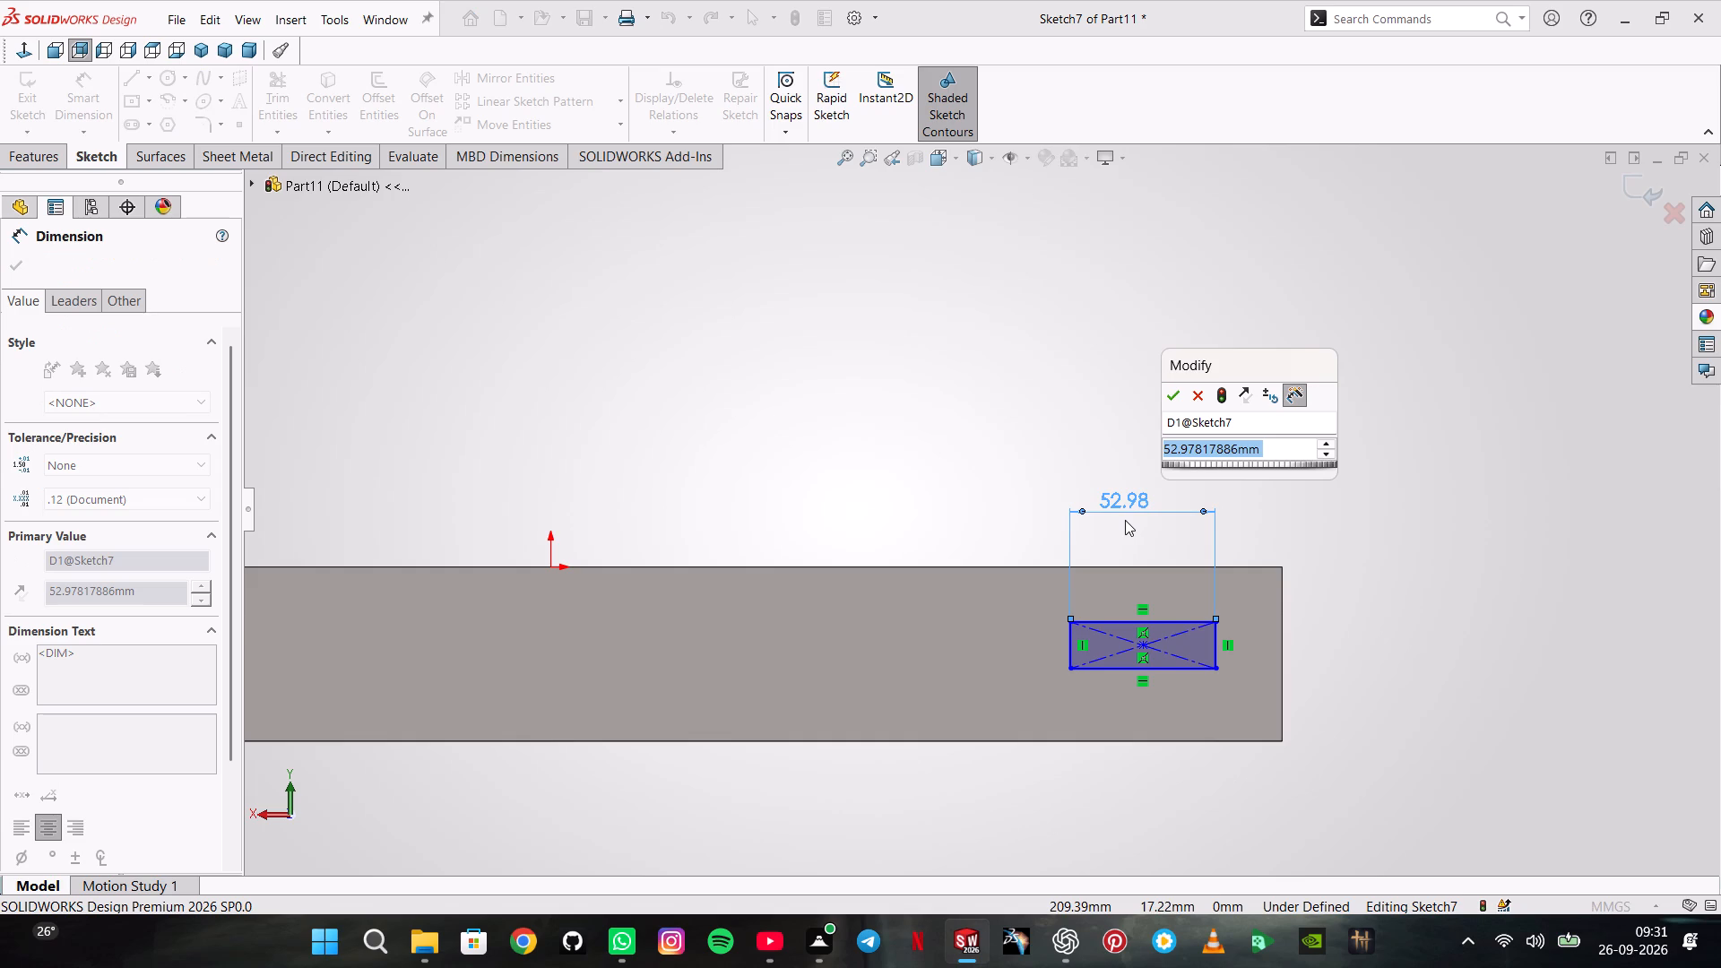
text(31.75)
key(Return)
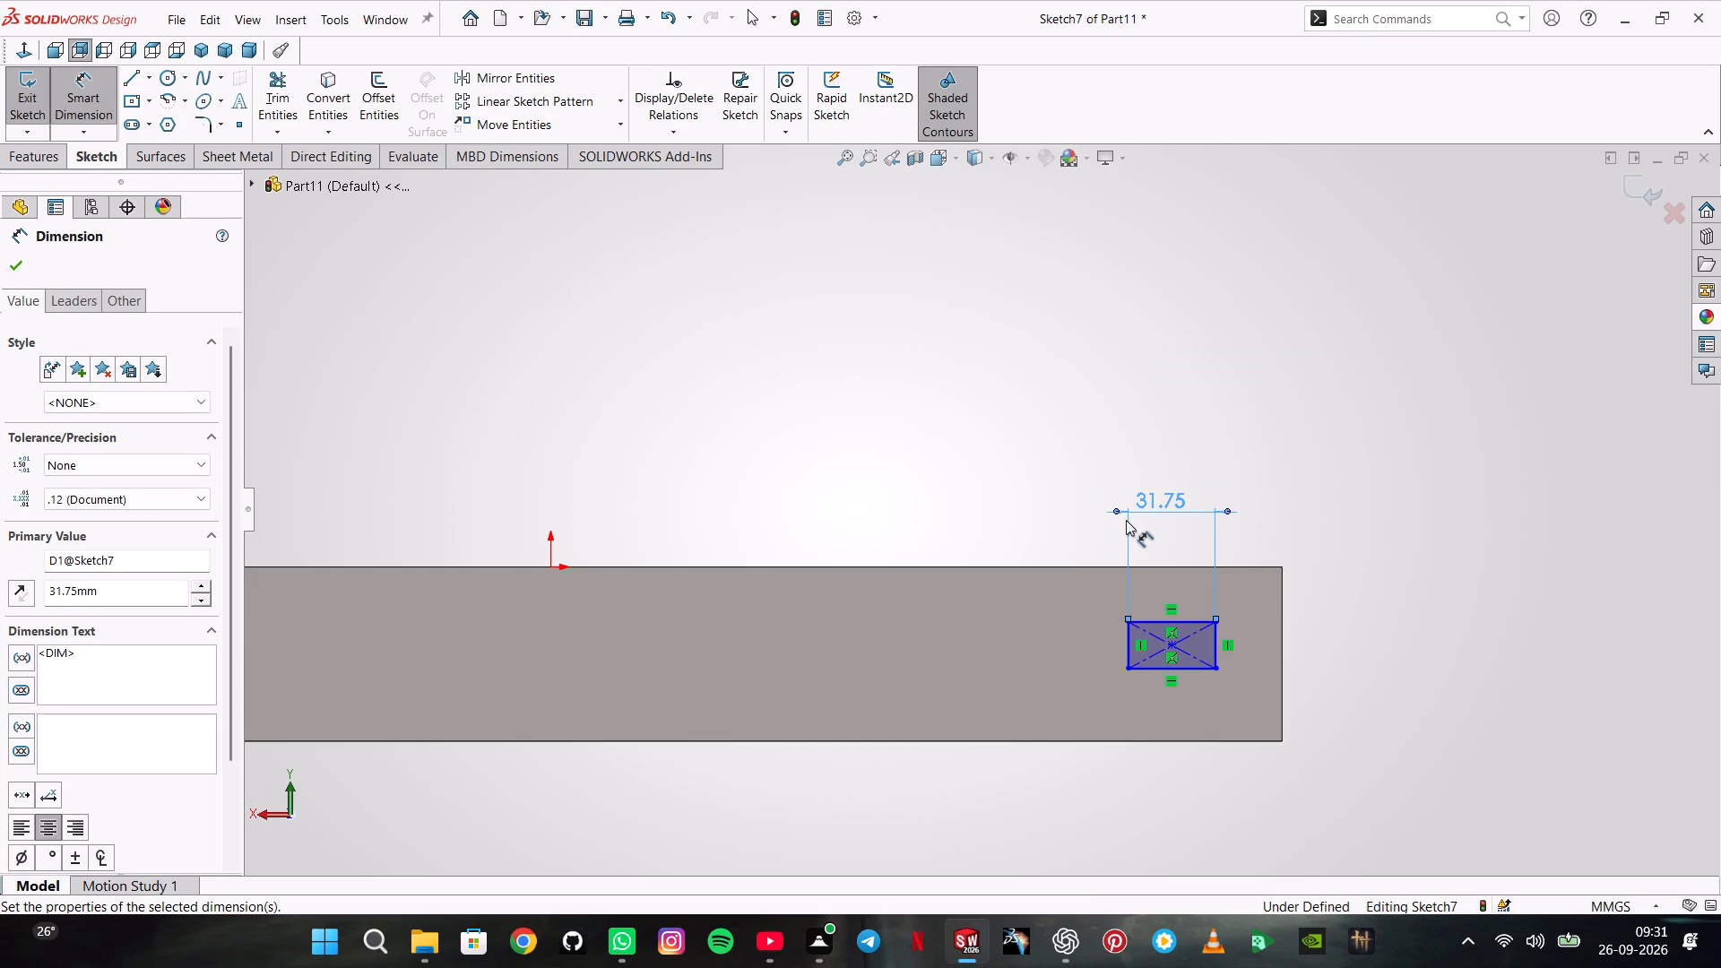
click(1223, 639)
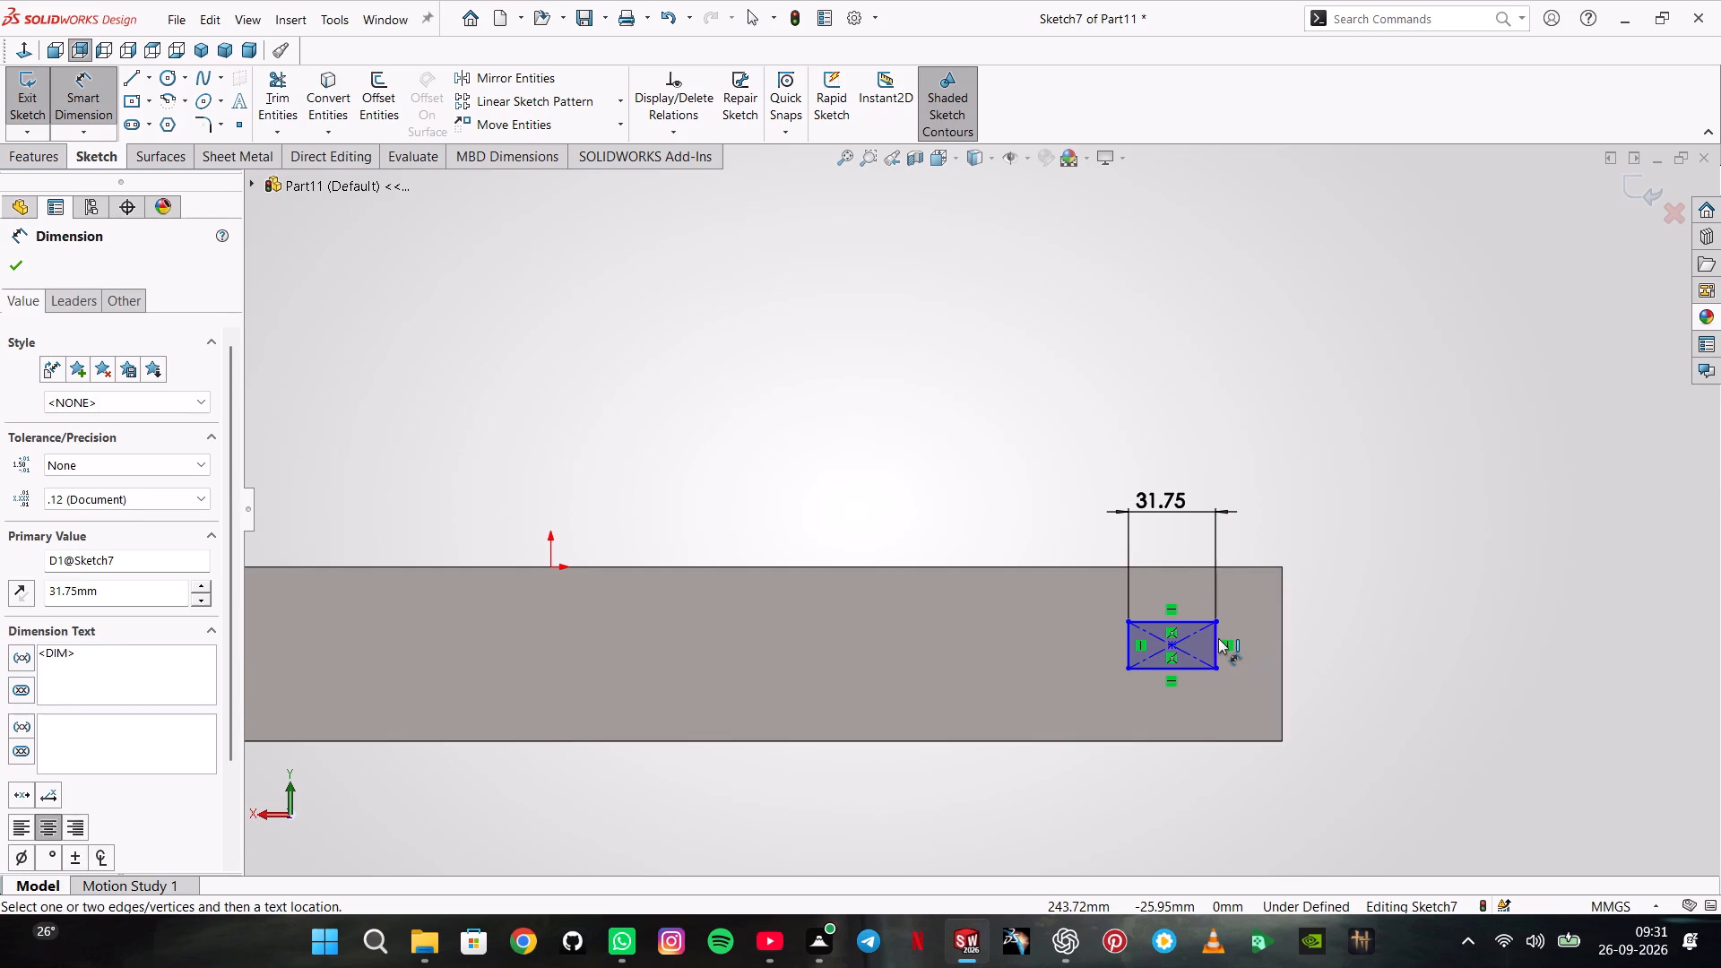
click(1218, 638)
click(1323, 637)
text(38.1)
key(Return)
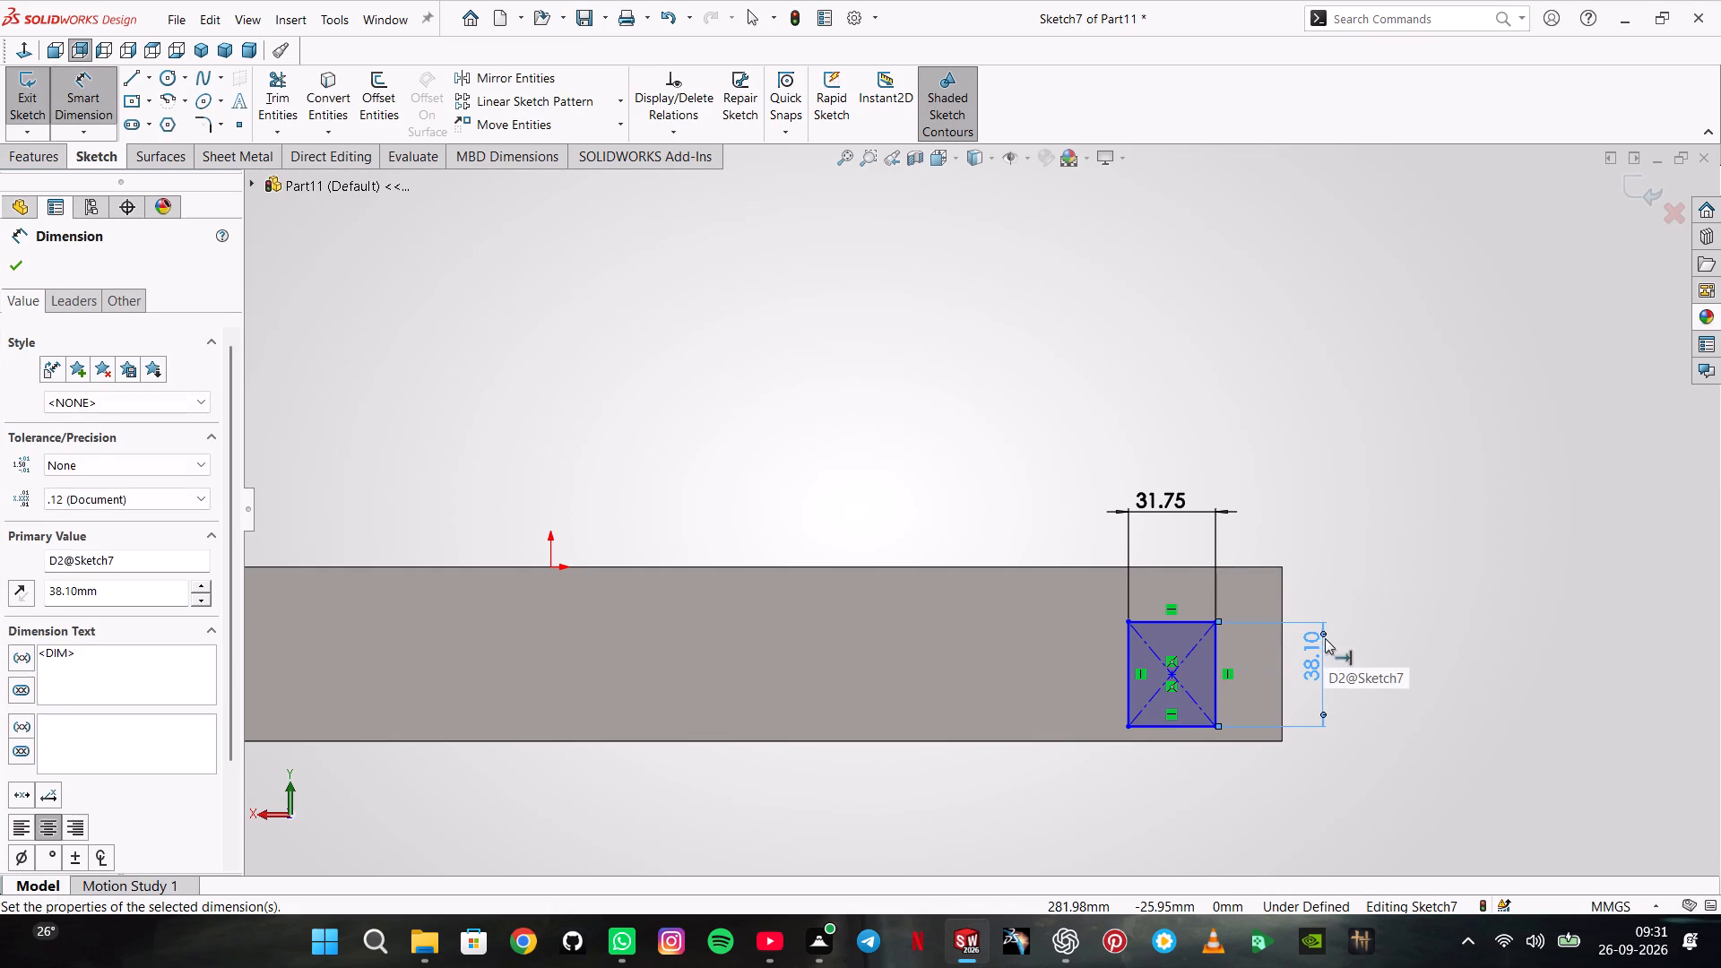
Draw a centerline from the face's nearby vertical end edge to the rectangle's center and make it horizontal.
click(143, 73)
click(160, 123)
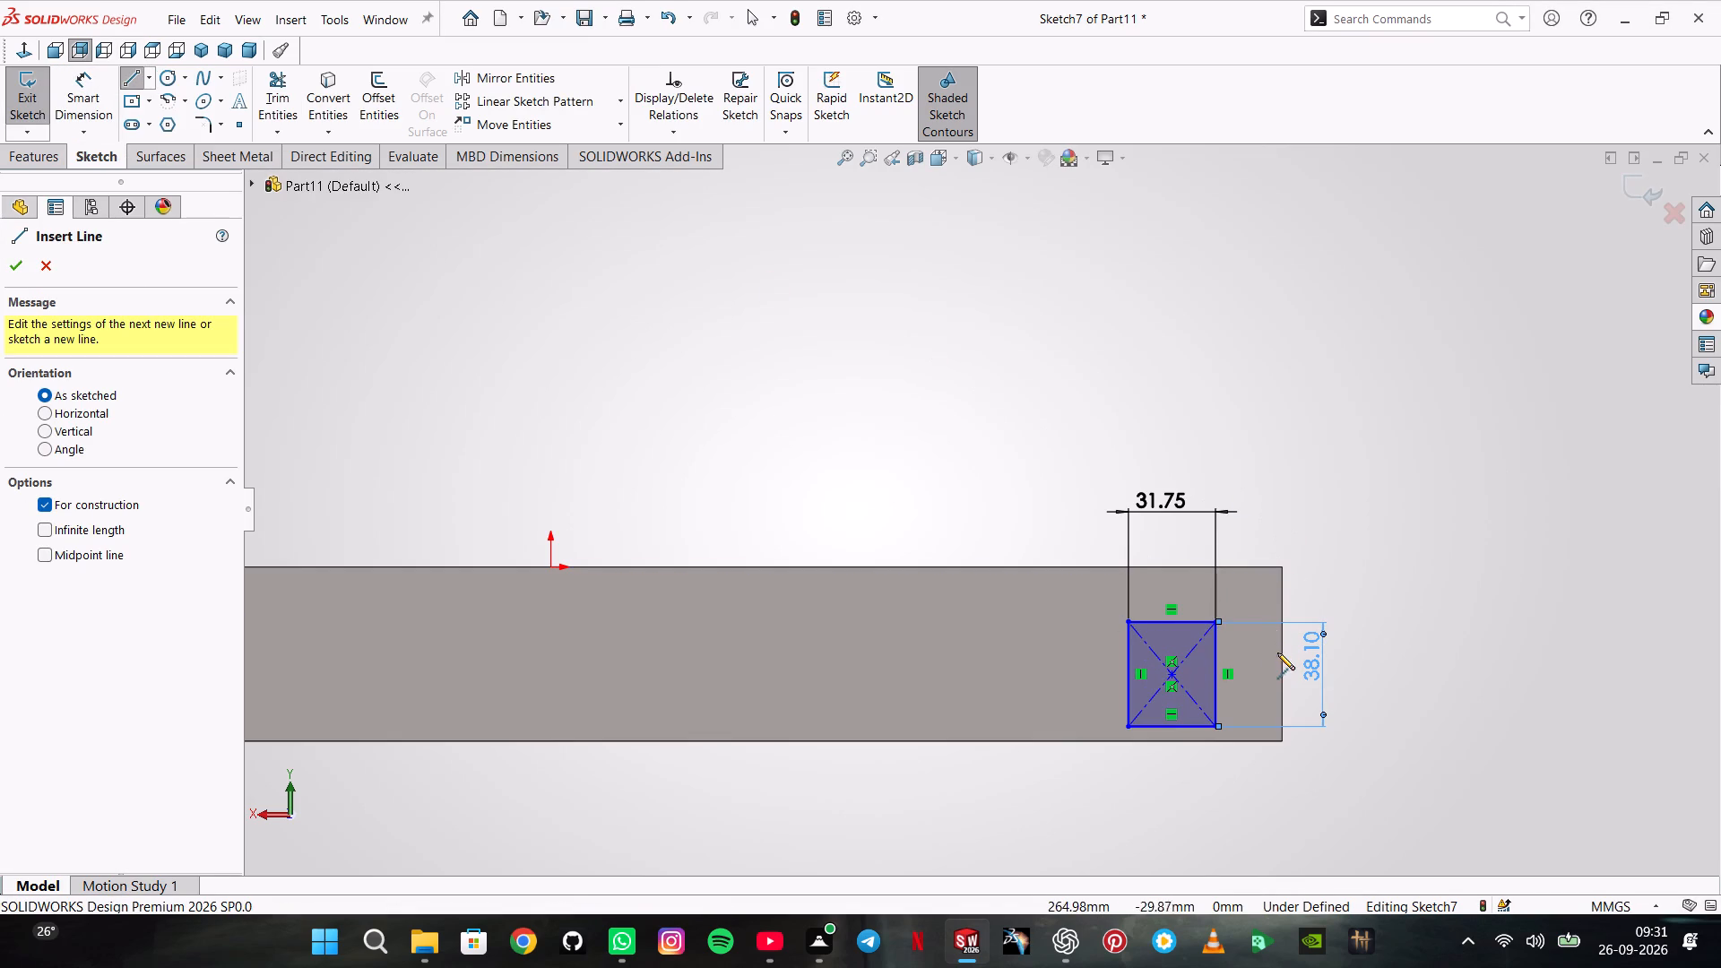
click(1281, 654)
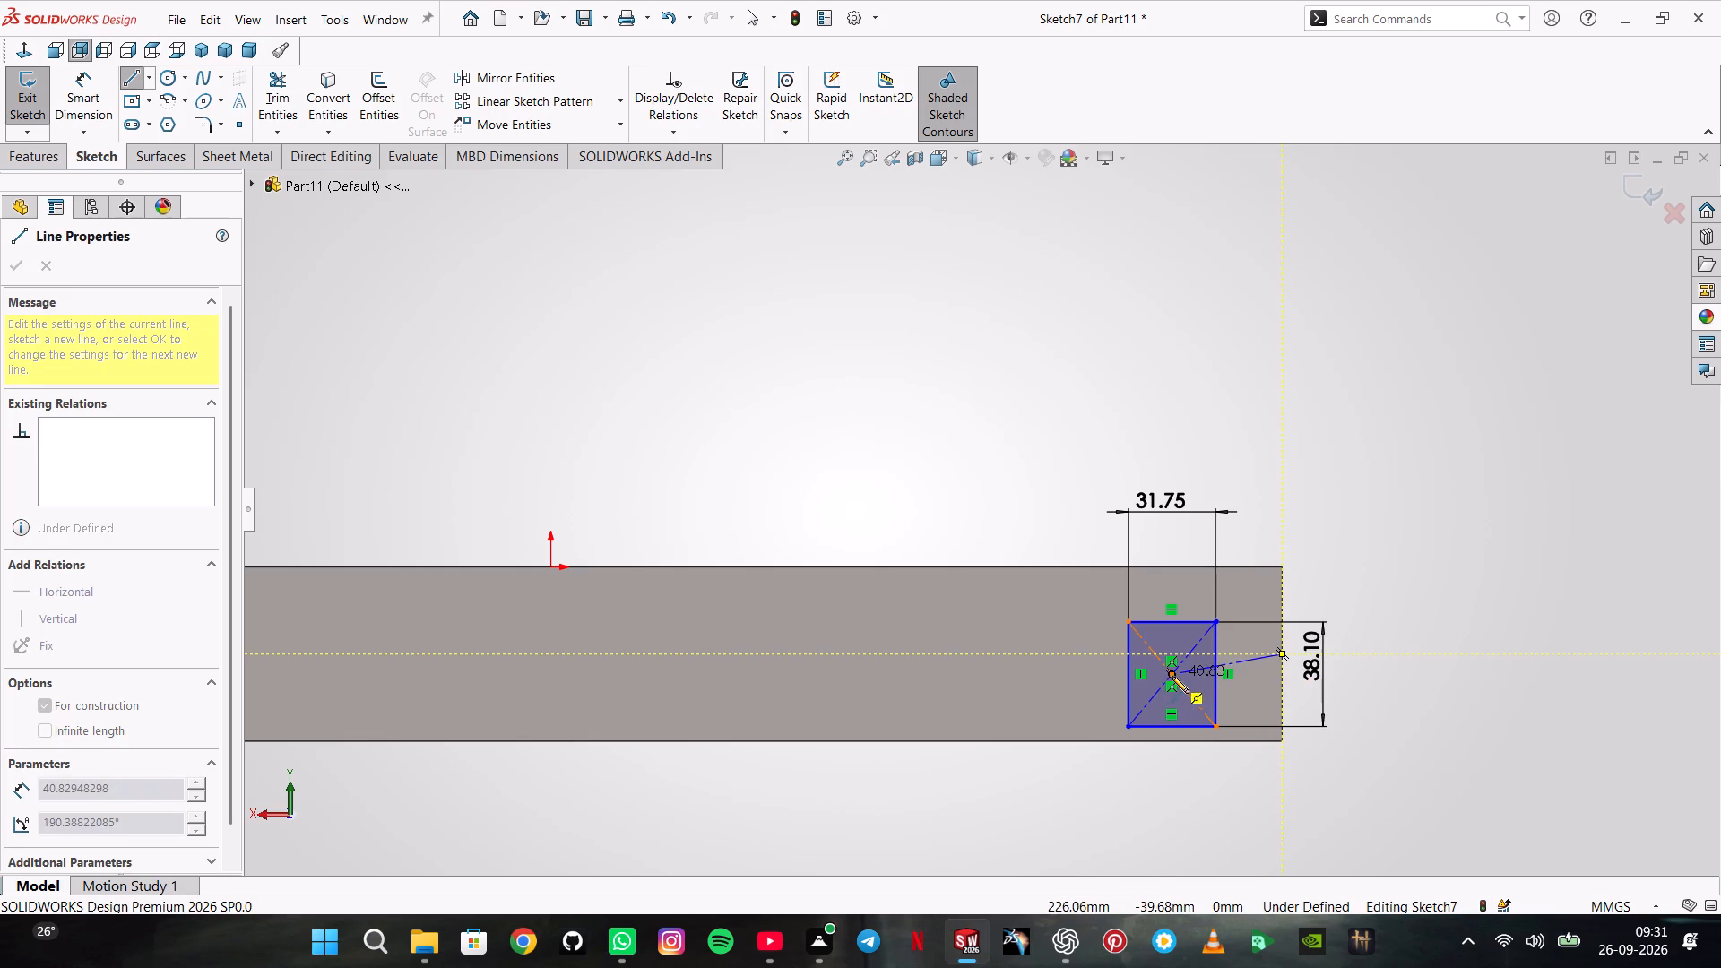
click(1172, 675)
double_click(1240, 515)
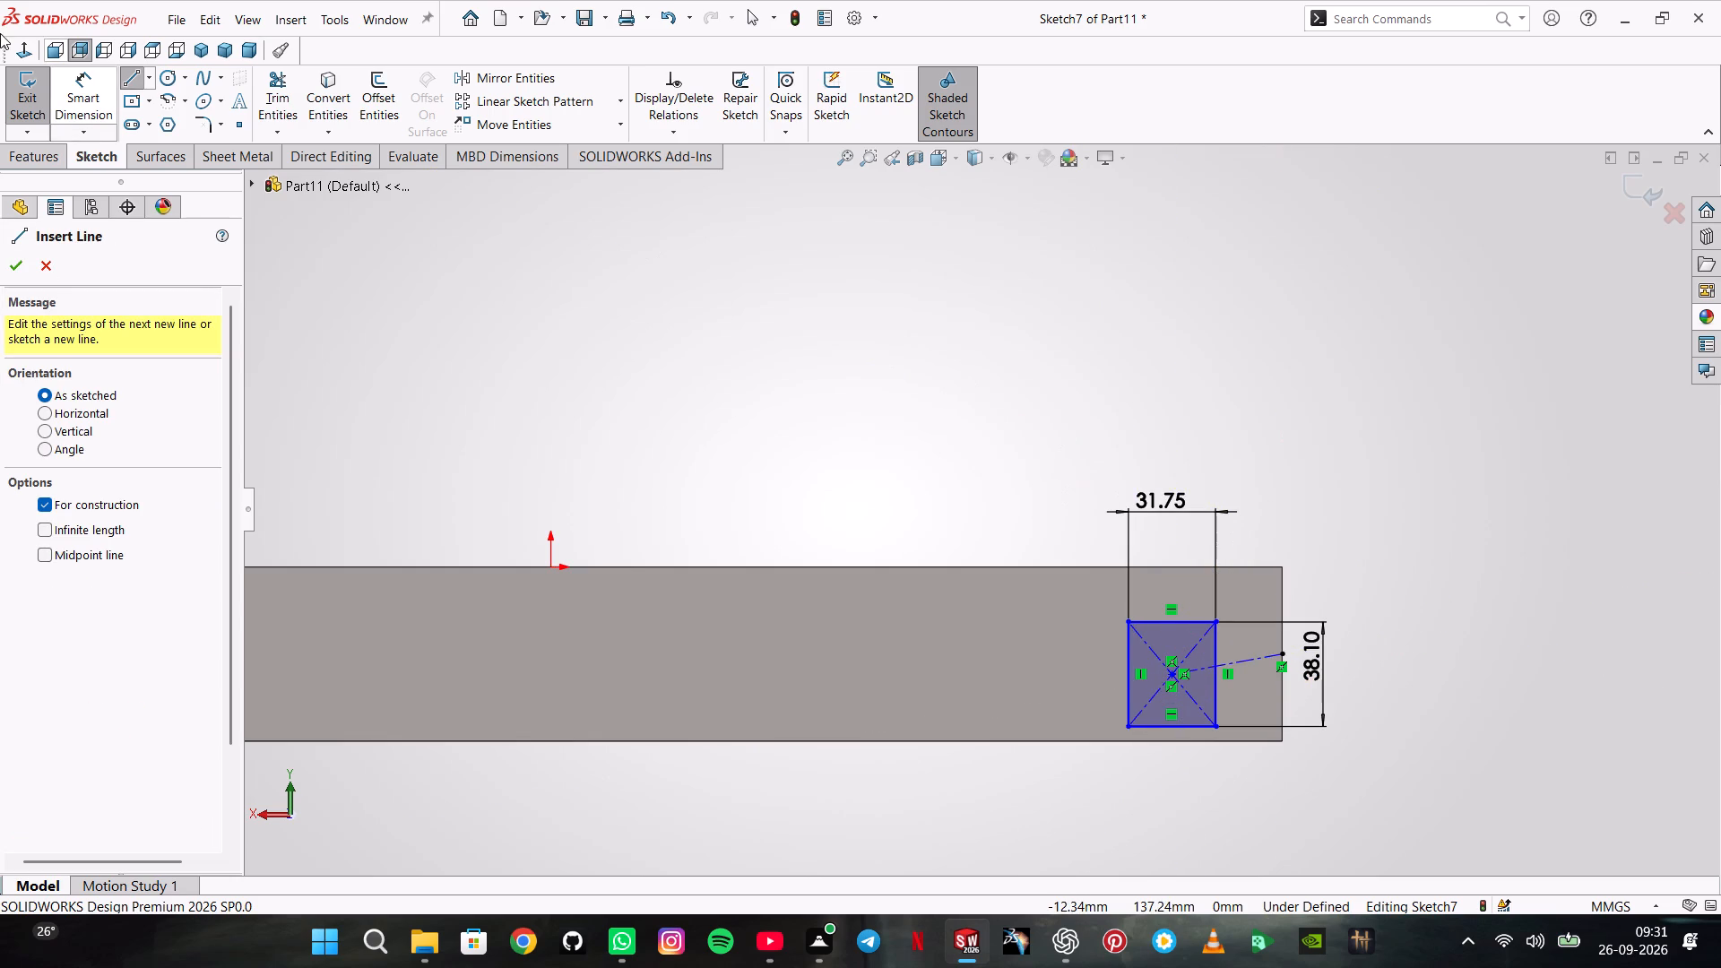
click(53, 273)
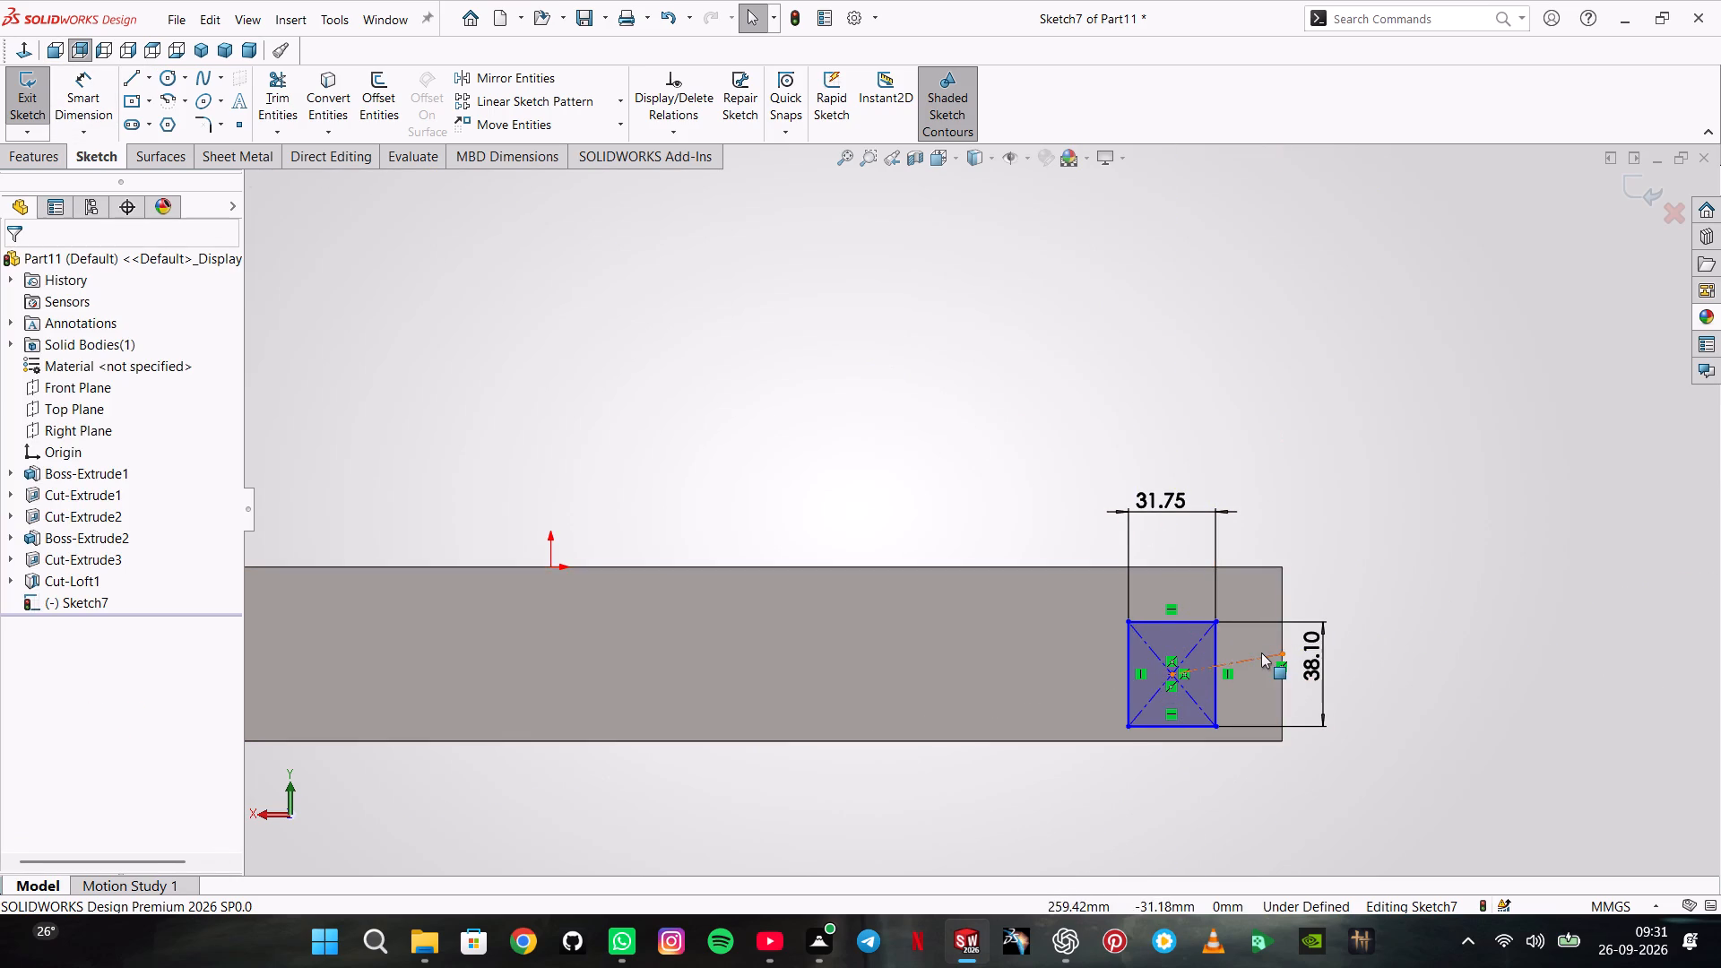
right_click(1261, 653)
click(1324, 501)
click(1258, 661)
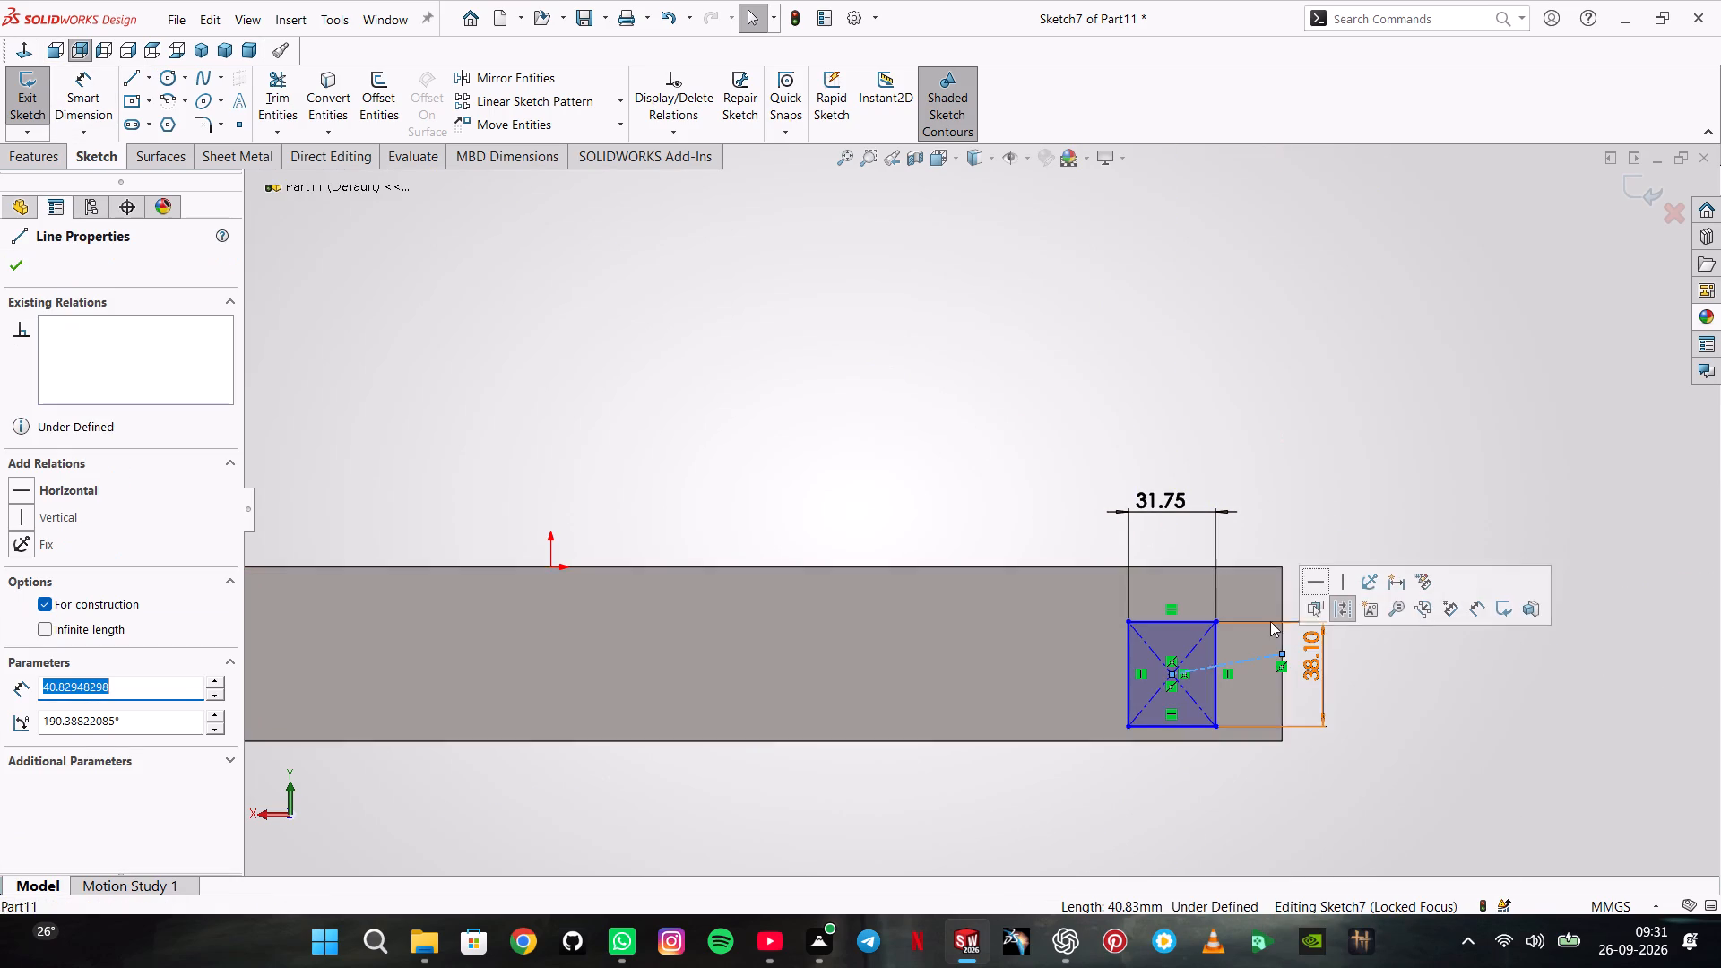
click(1313, 573)
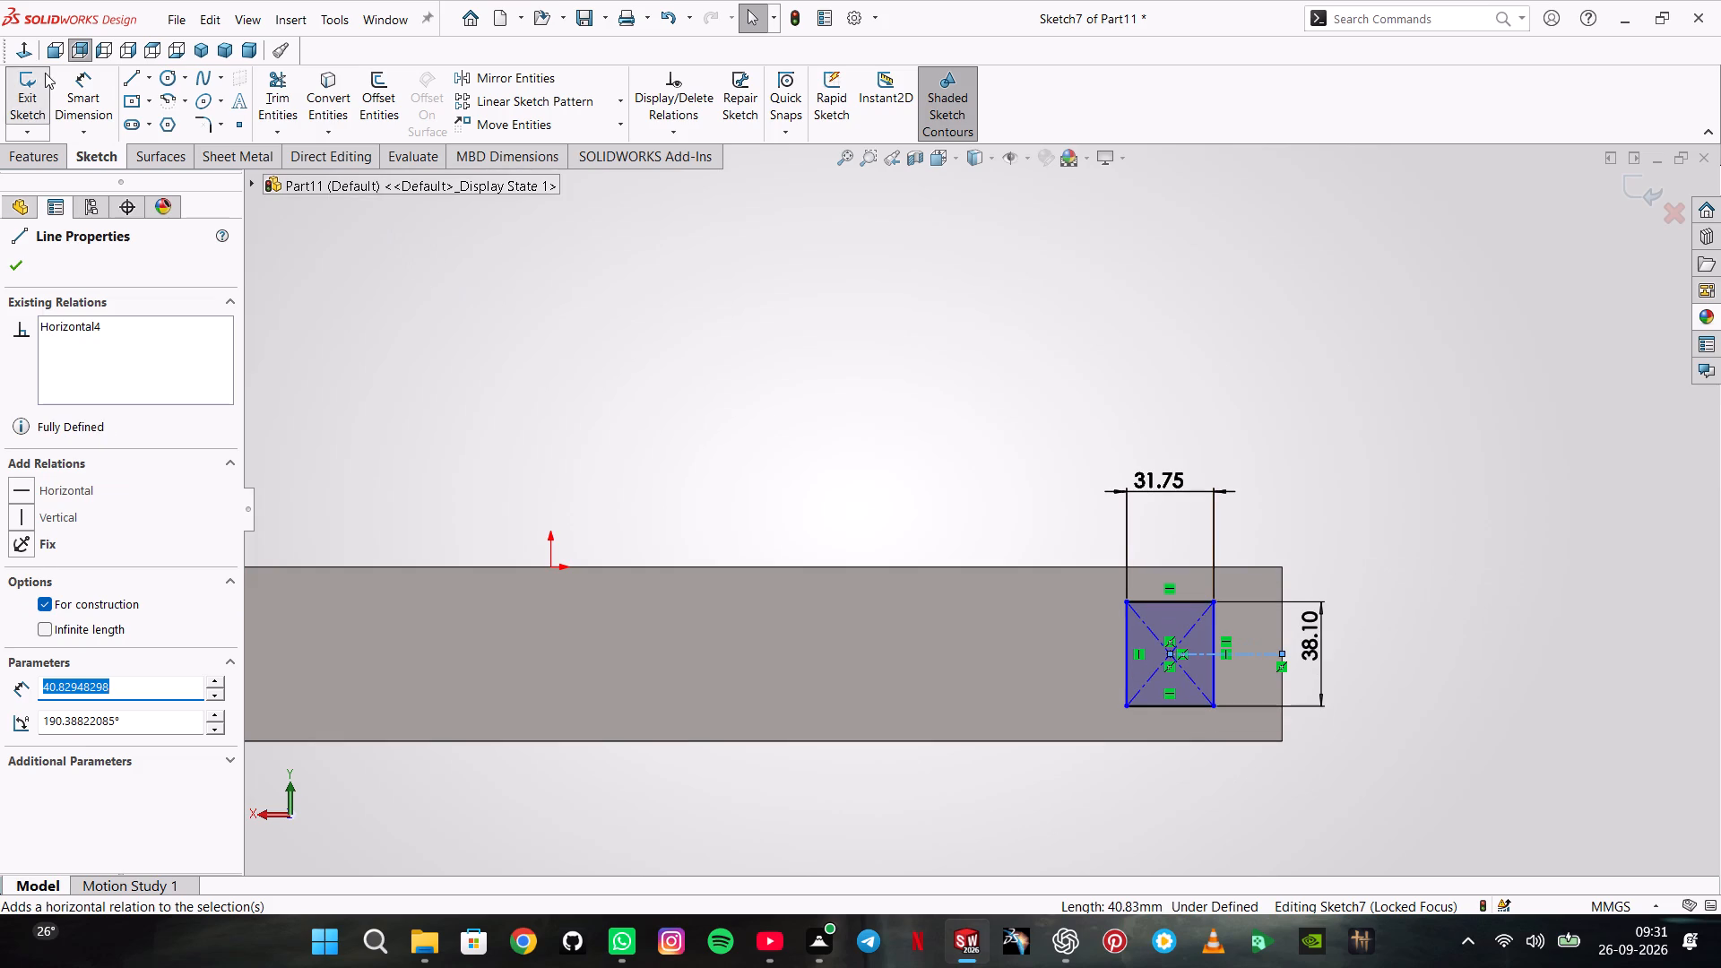
Fillet all four corners of the rectangle with a 6.35 mm radius.
click(72, 91)
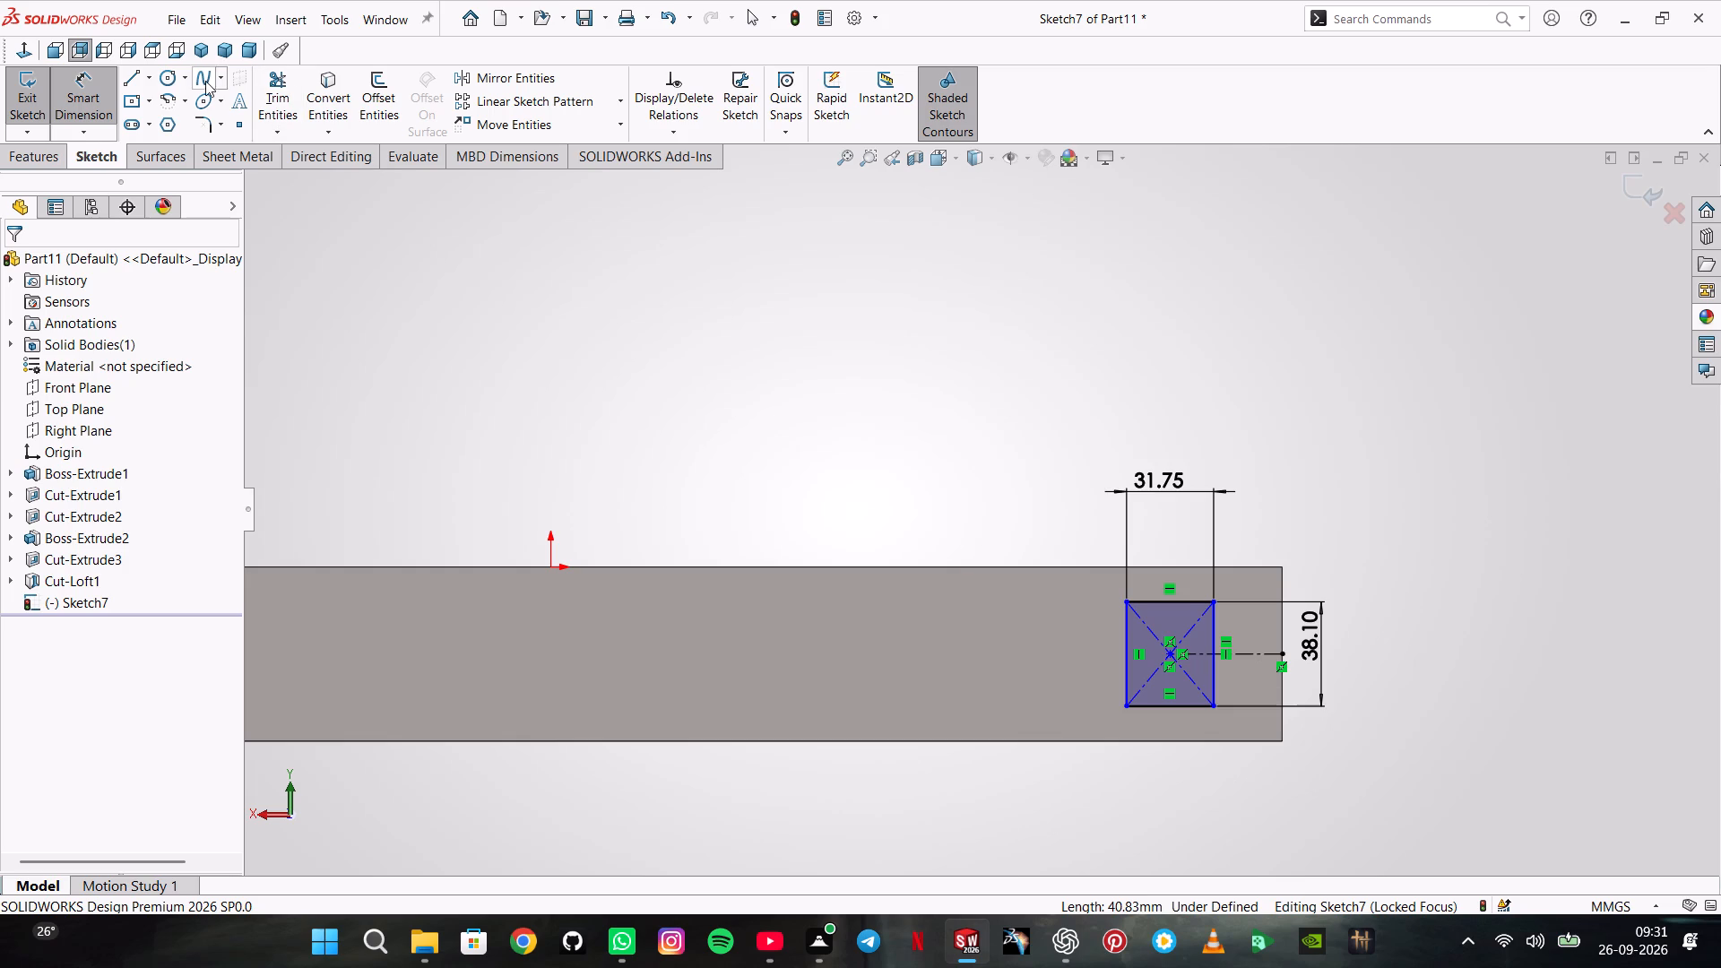
click(205, 126)
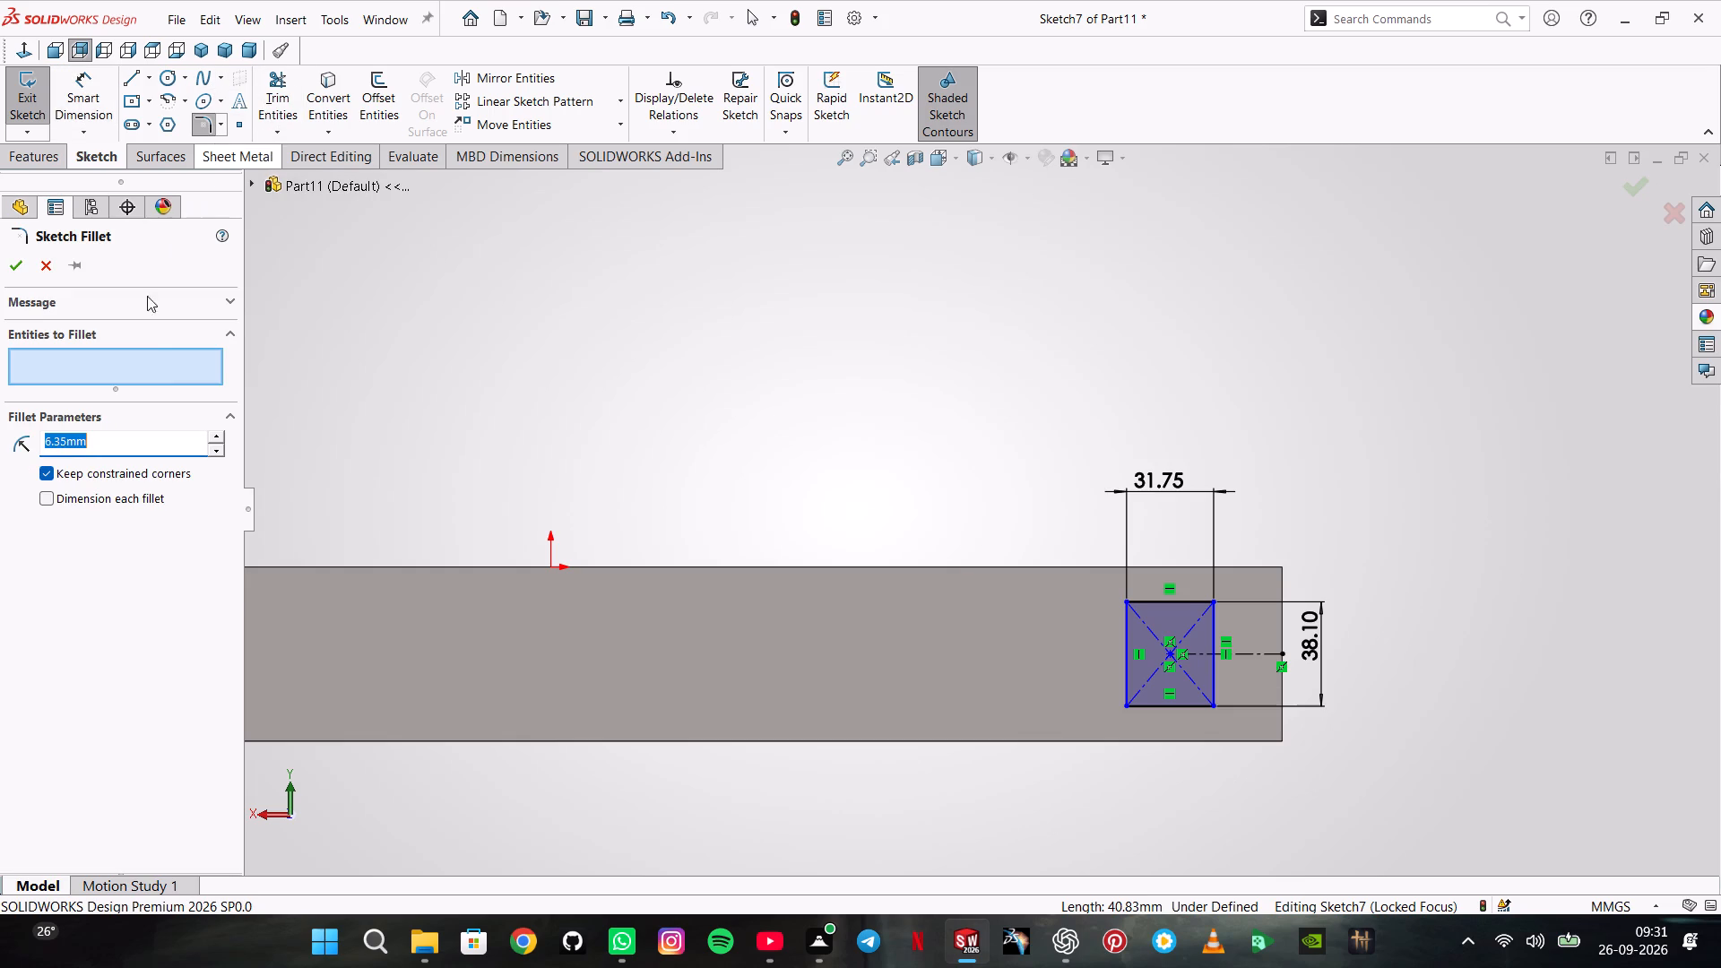
click(1212, 601)
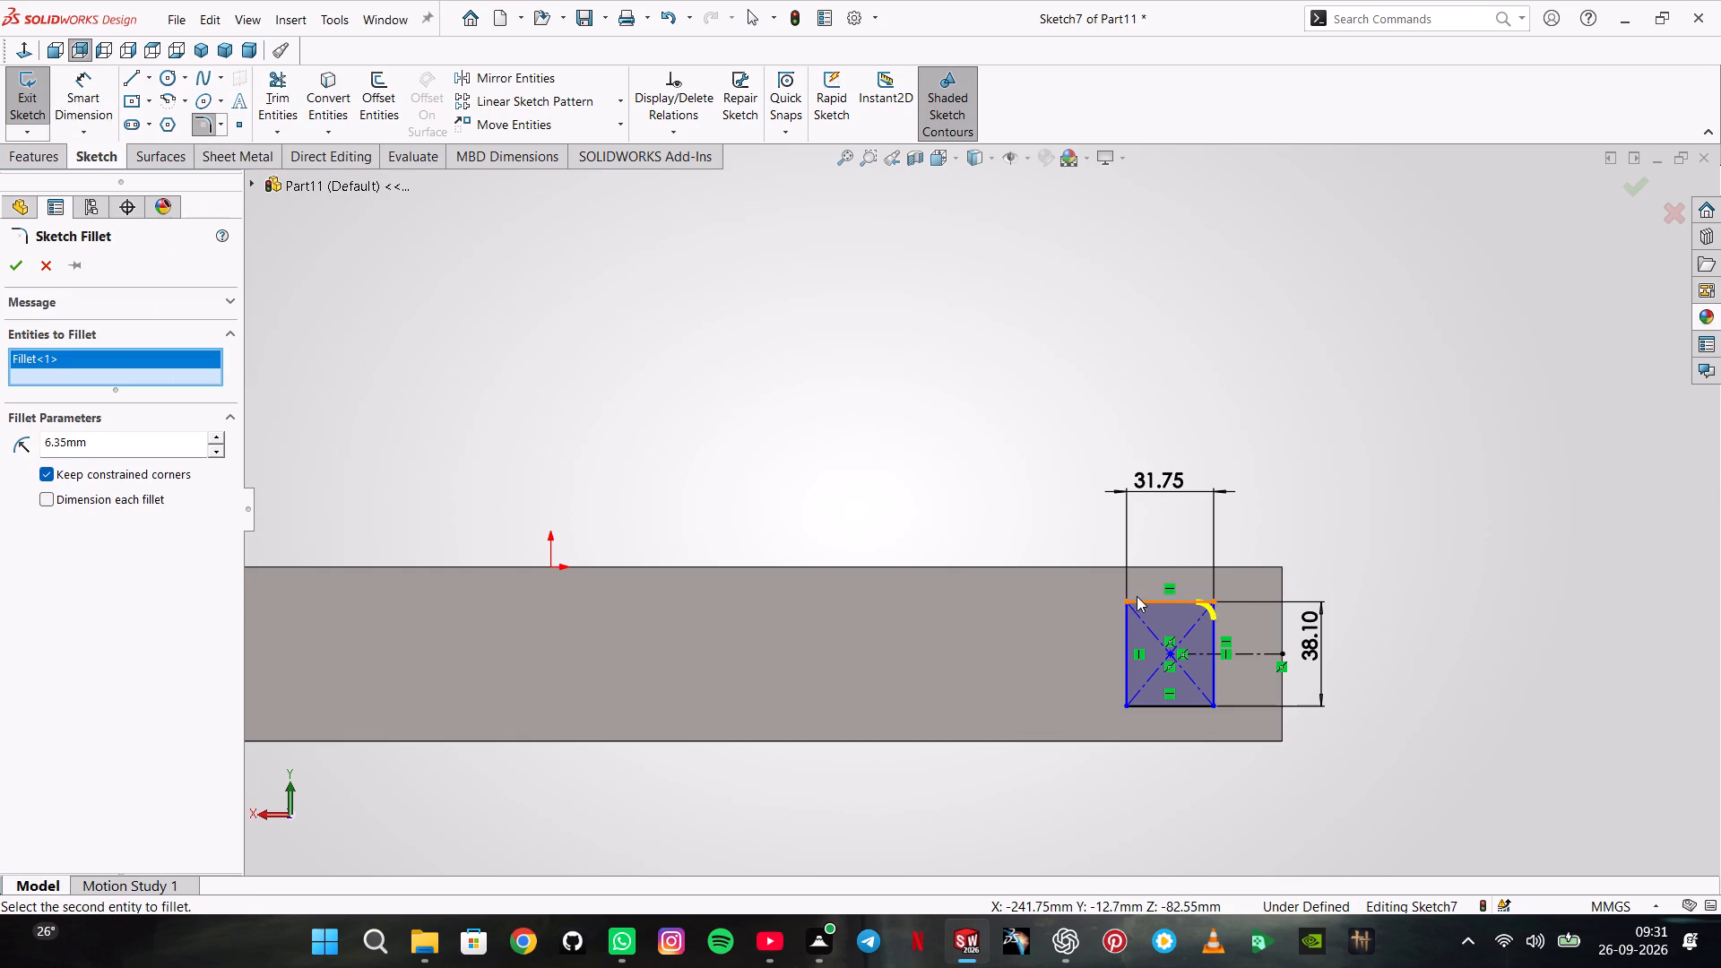
click(1128, 599)
click(1127, 702)
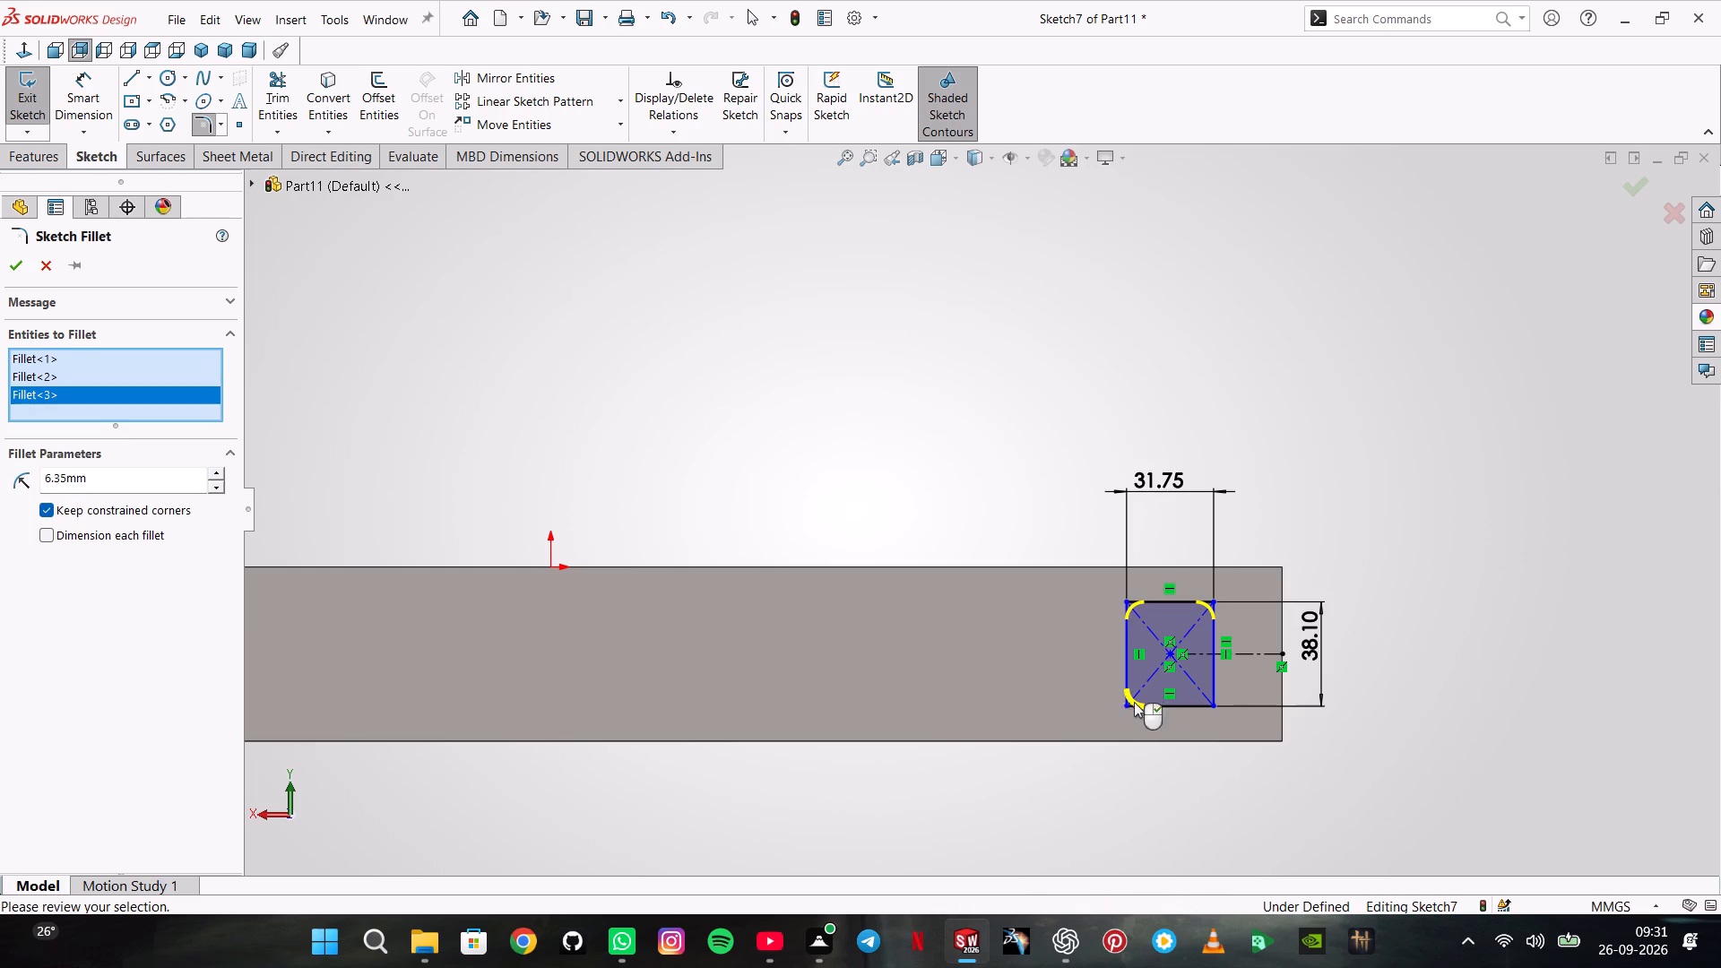
click(1214, 702)
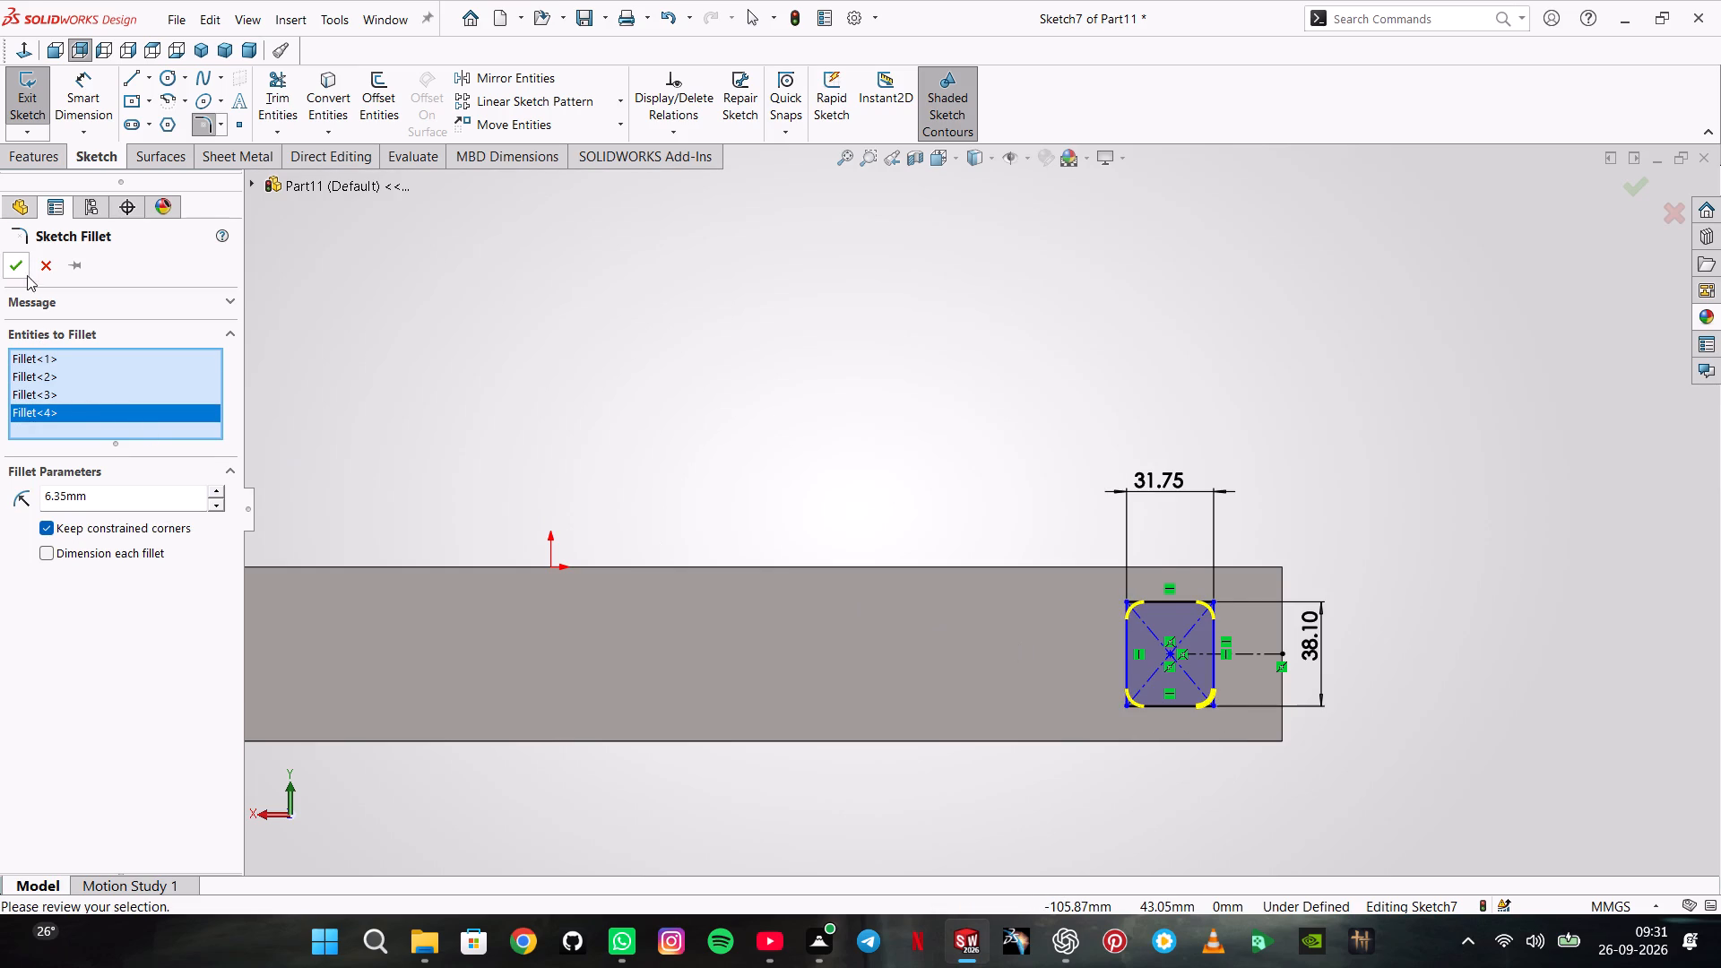
click(23, 268)
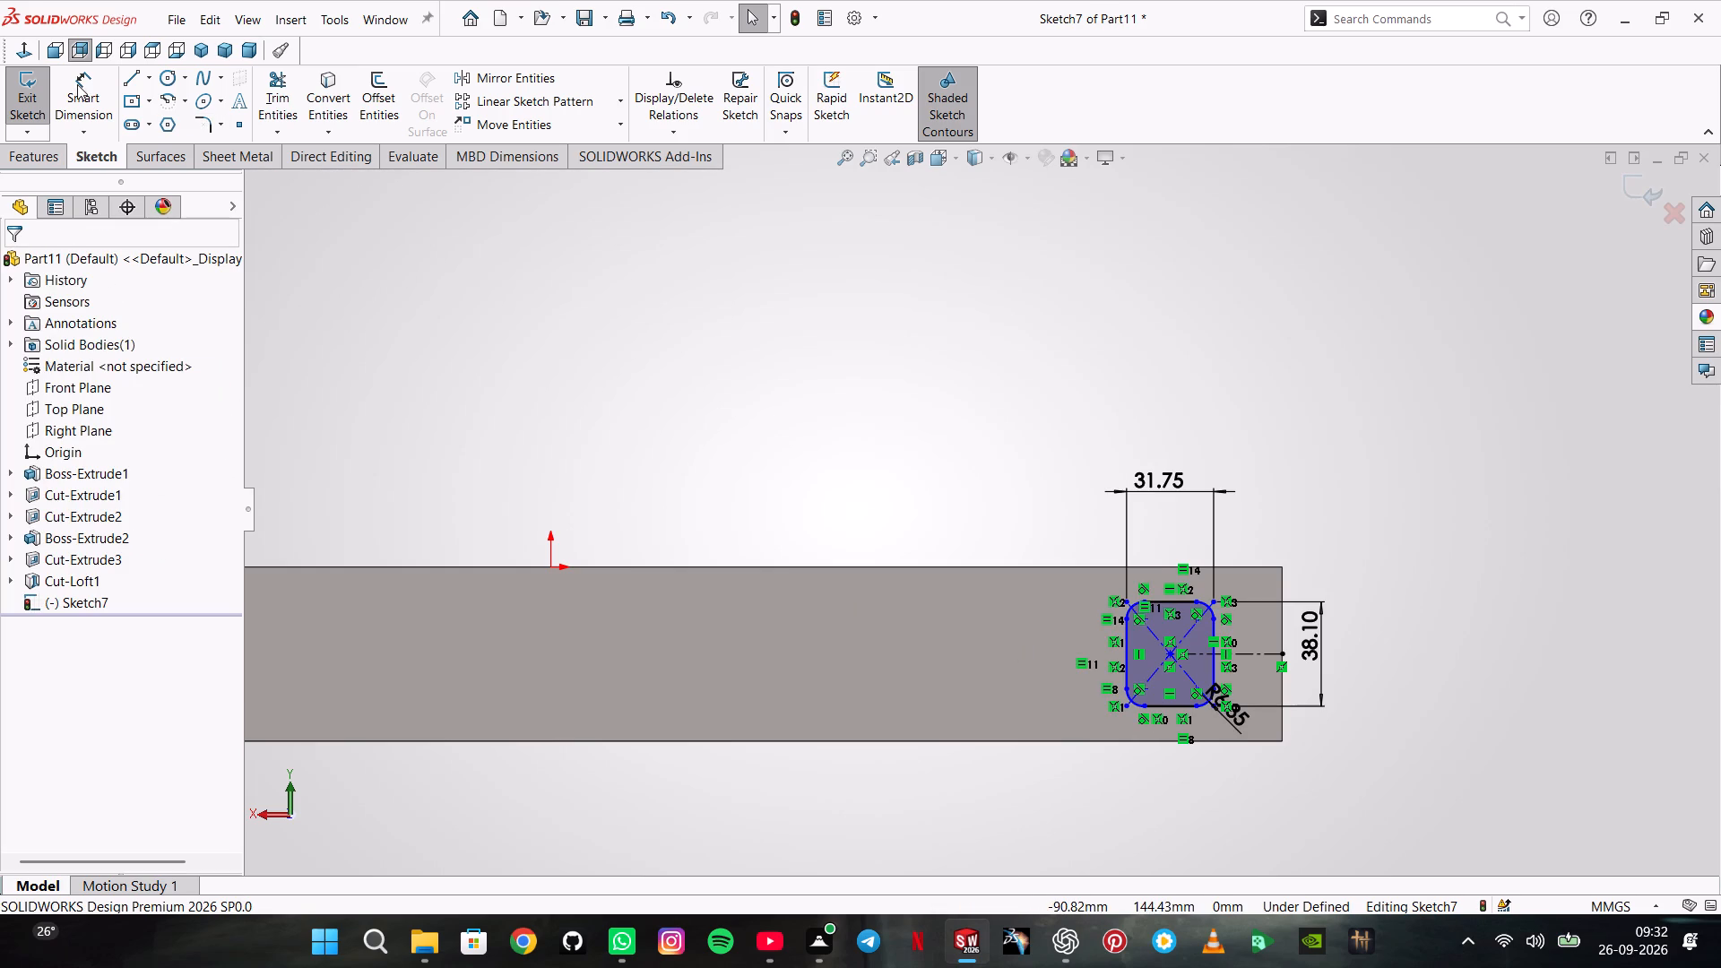
Dimension the centerline to 77.47 mm to locate the rectangle's center from the face's end edge.
click(77, 84)
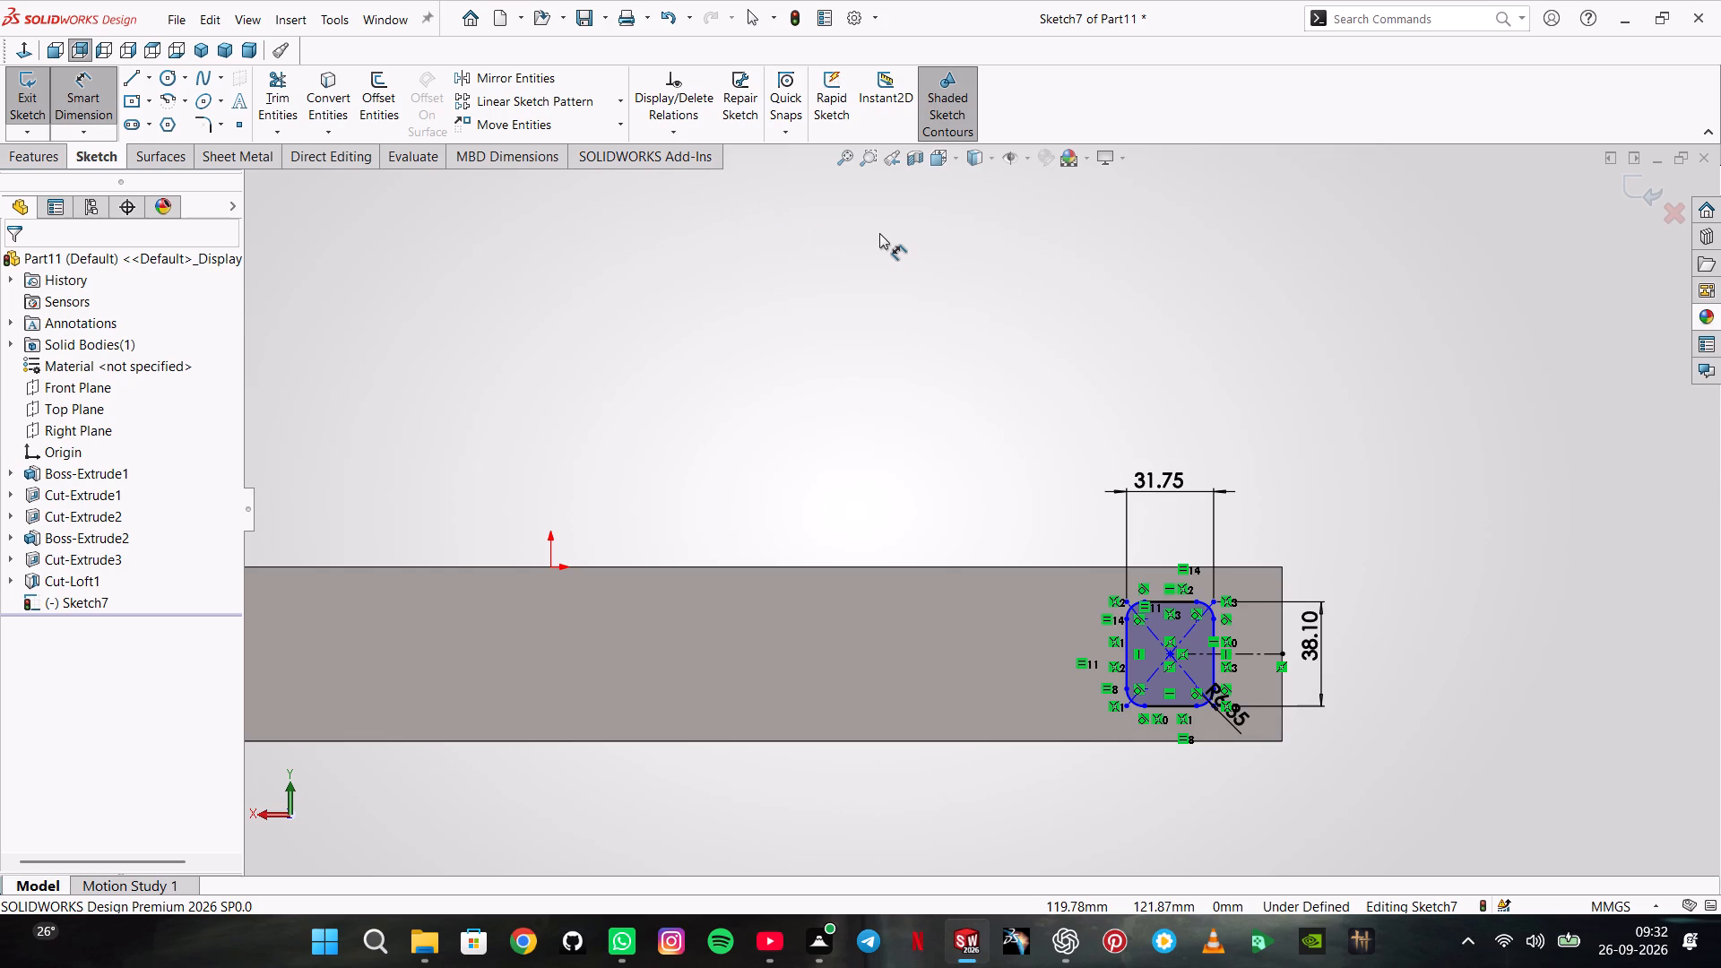
click(1258, 651)
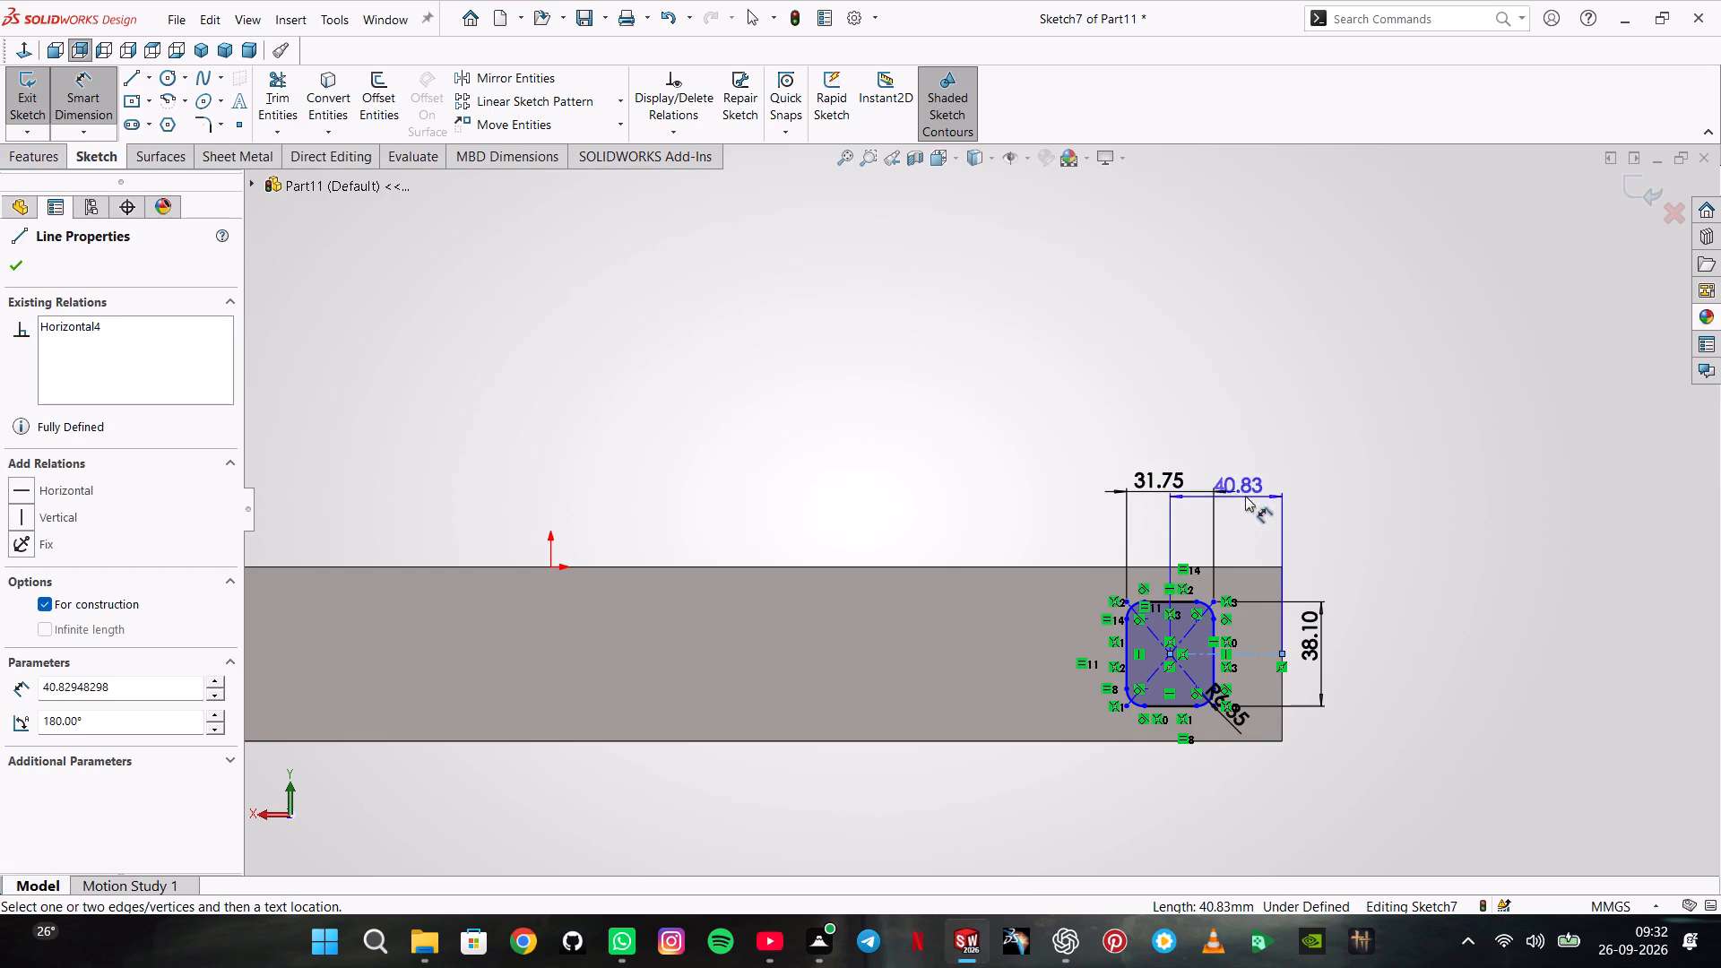
click(1265, 488)
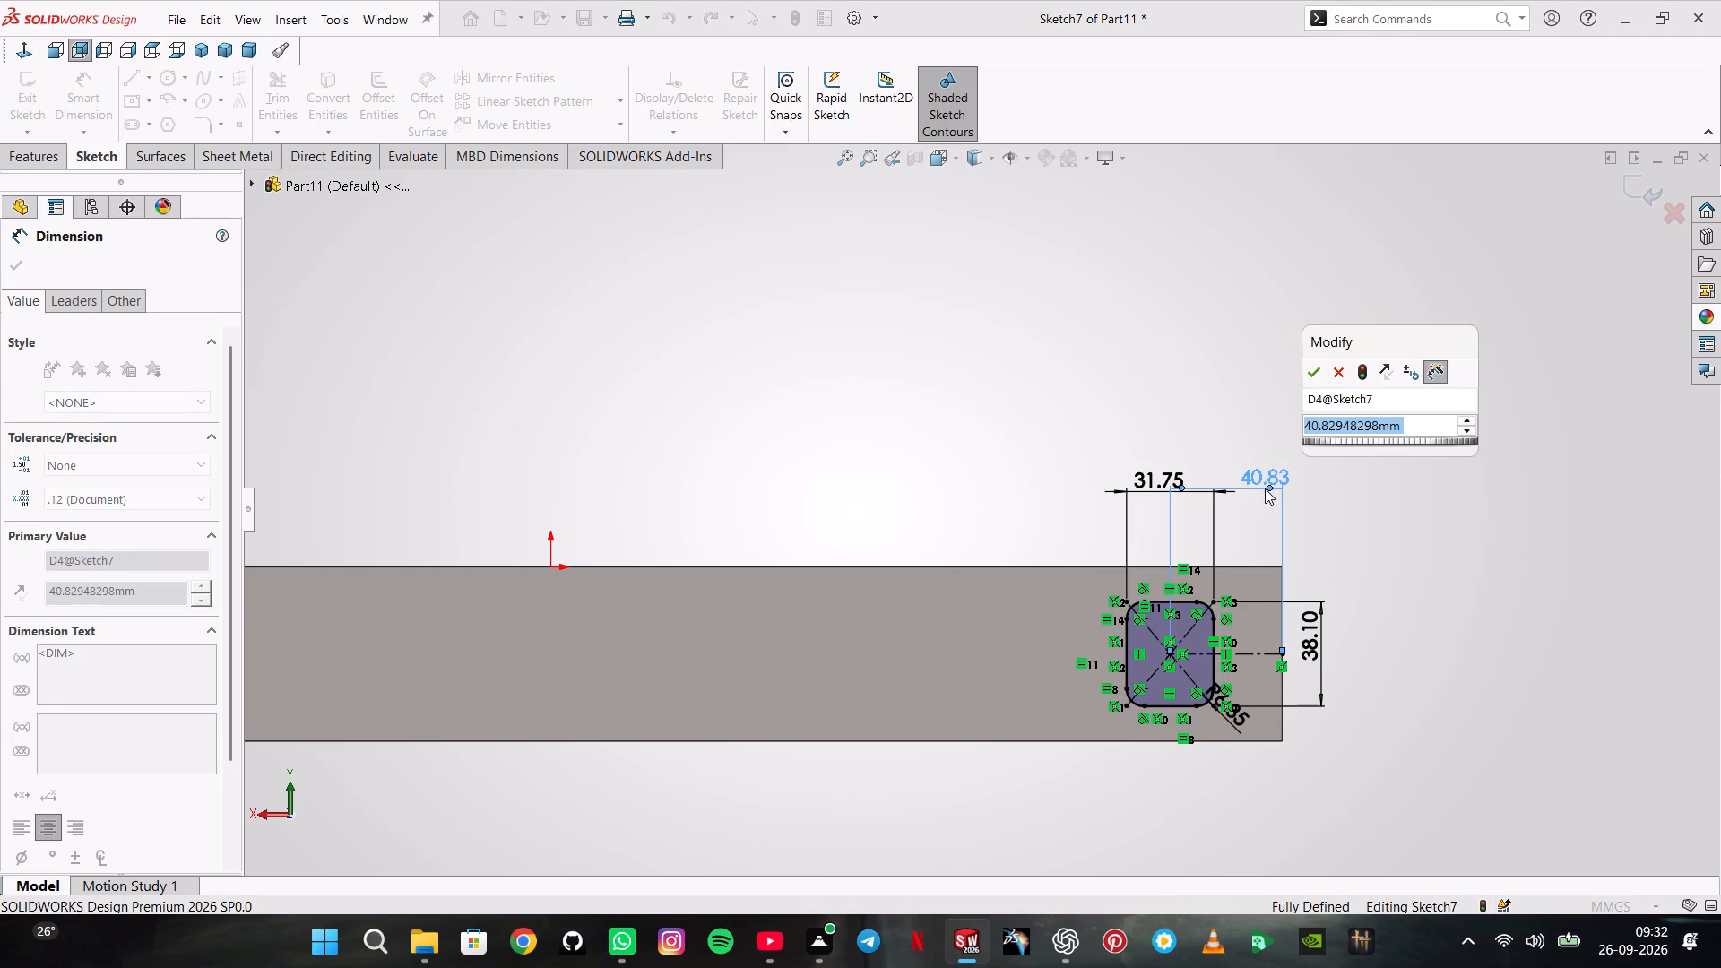
key(1)
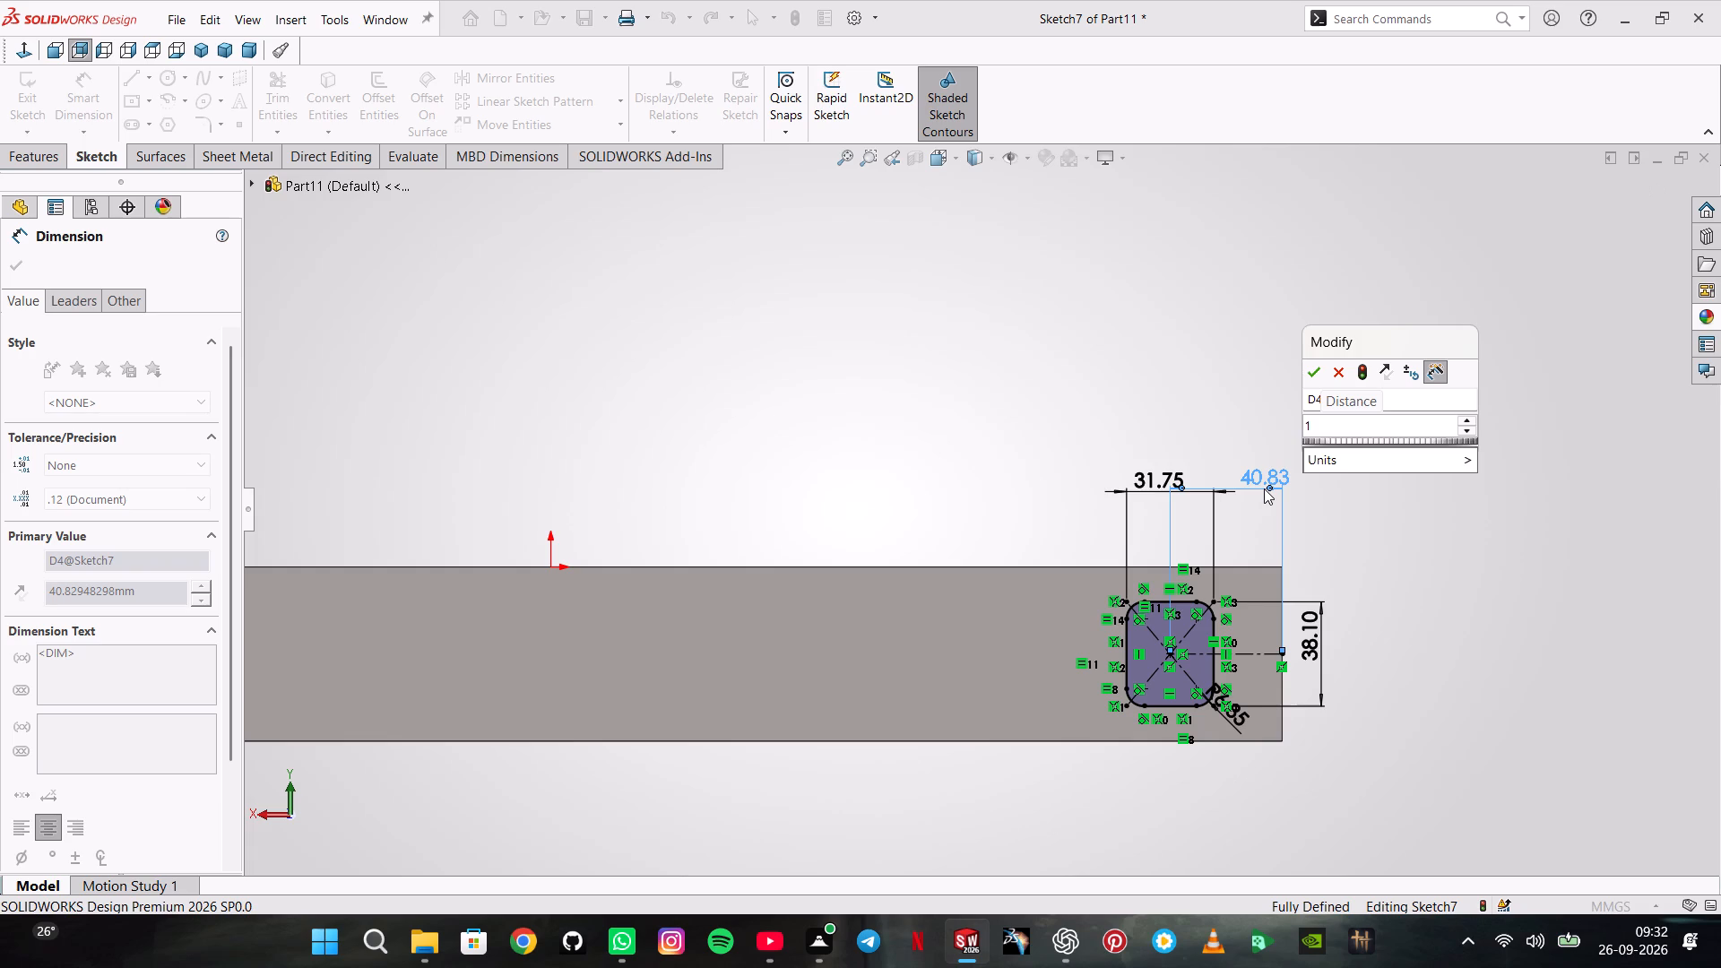
key(BackSpace)
text(77.47)
key(Return)
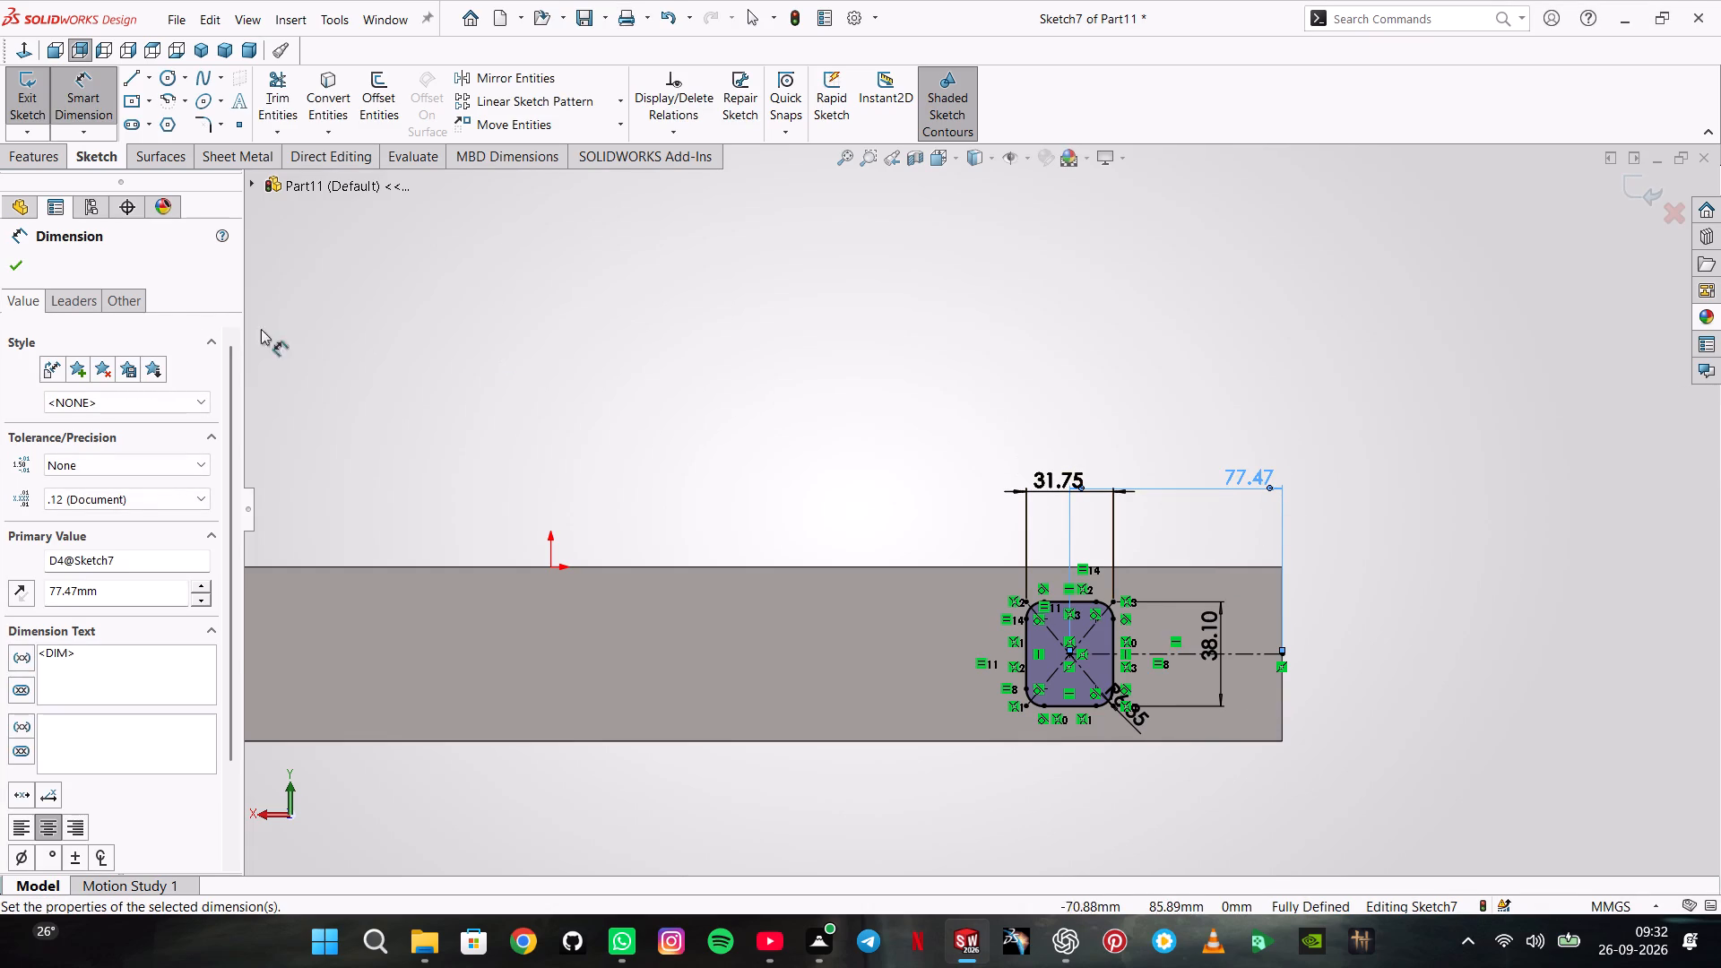
click(11, 264)
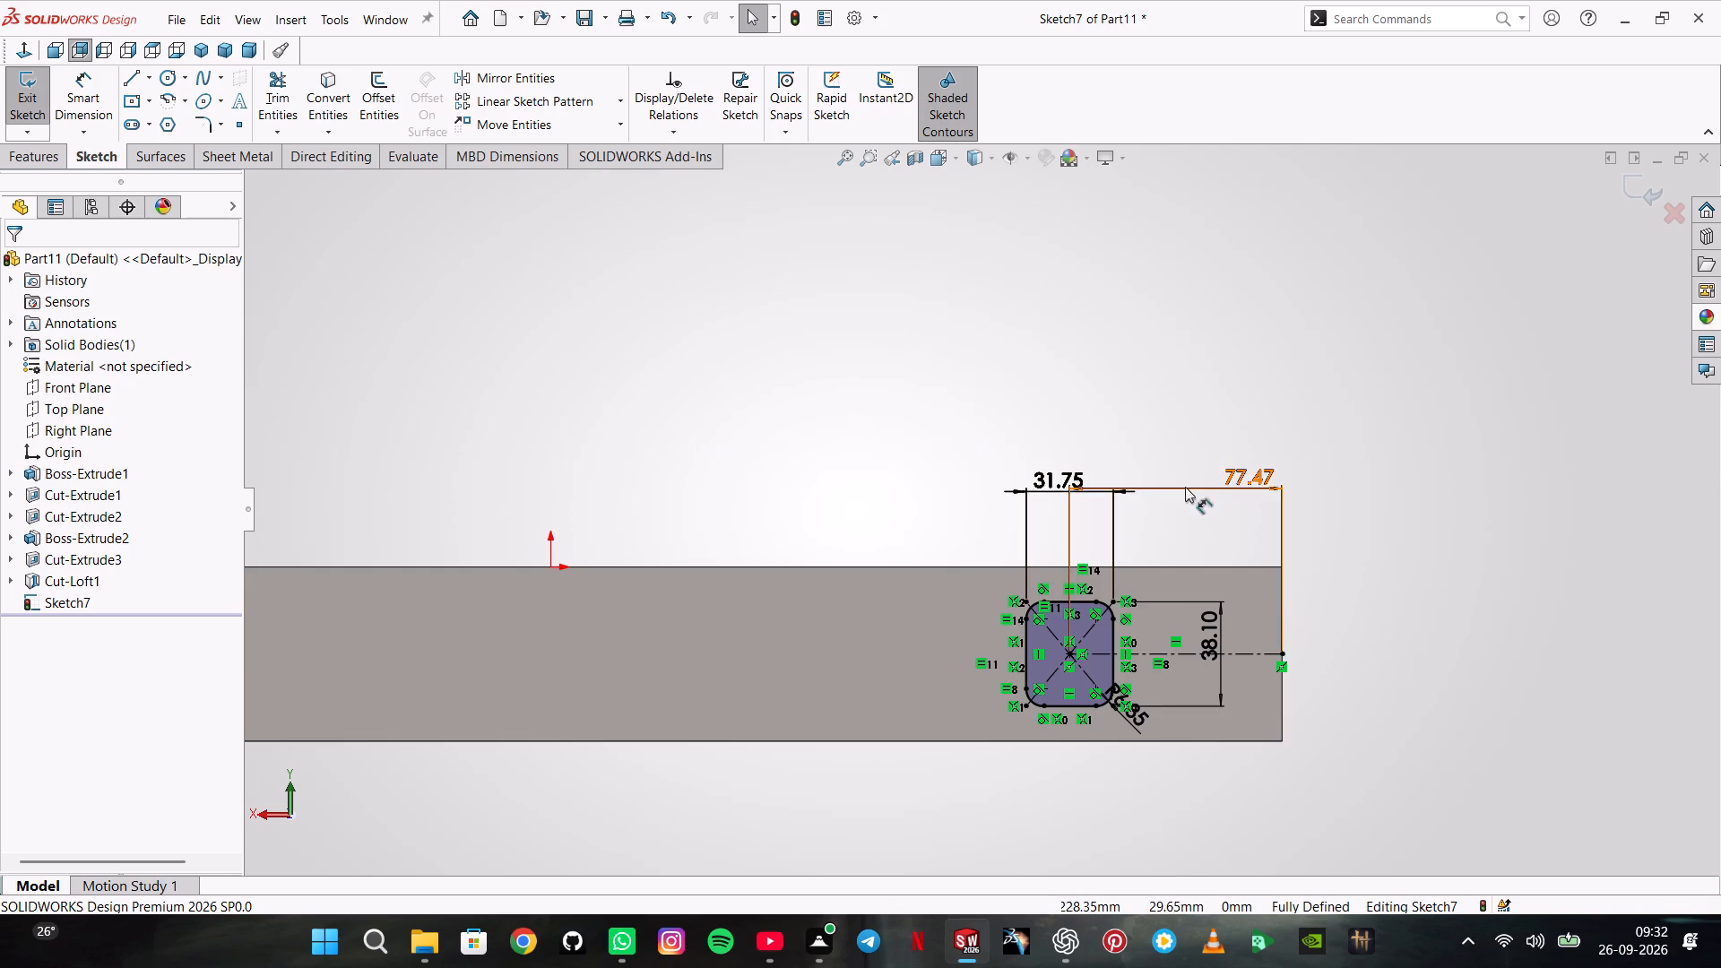
Move the 77.47 mm and 31.75 mm dimensions farther above the block's face.
drag(1240, 477, 1235, 428)
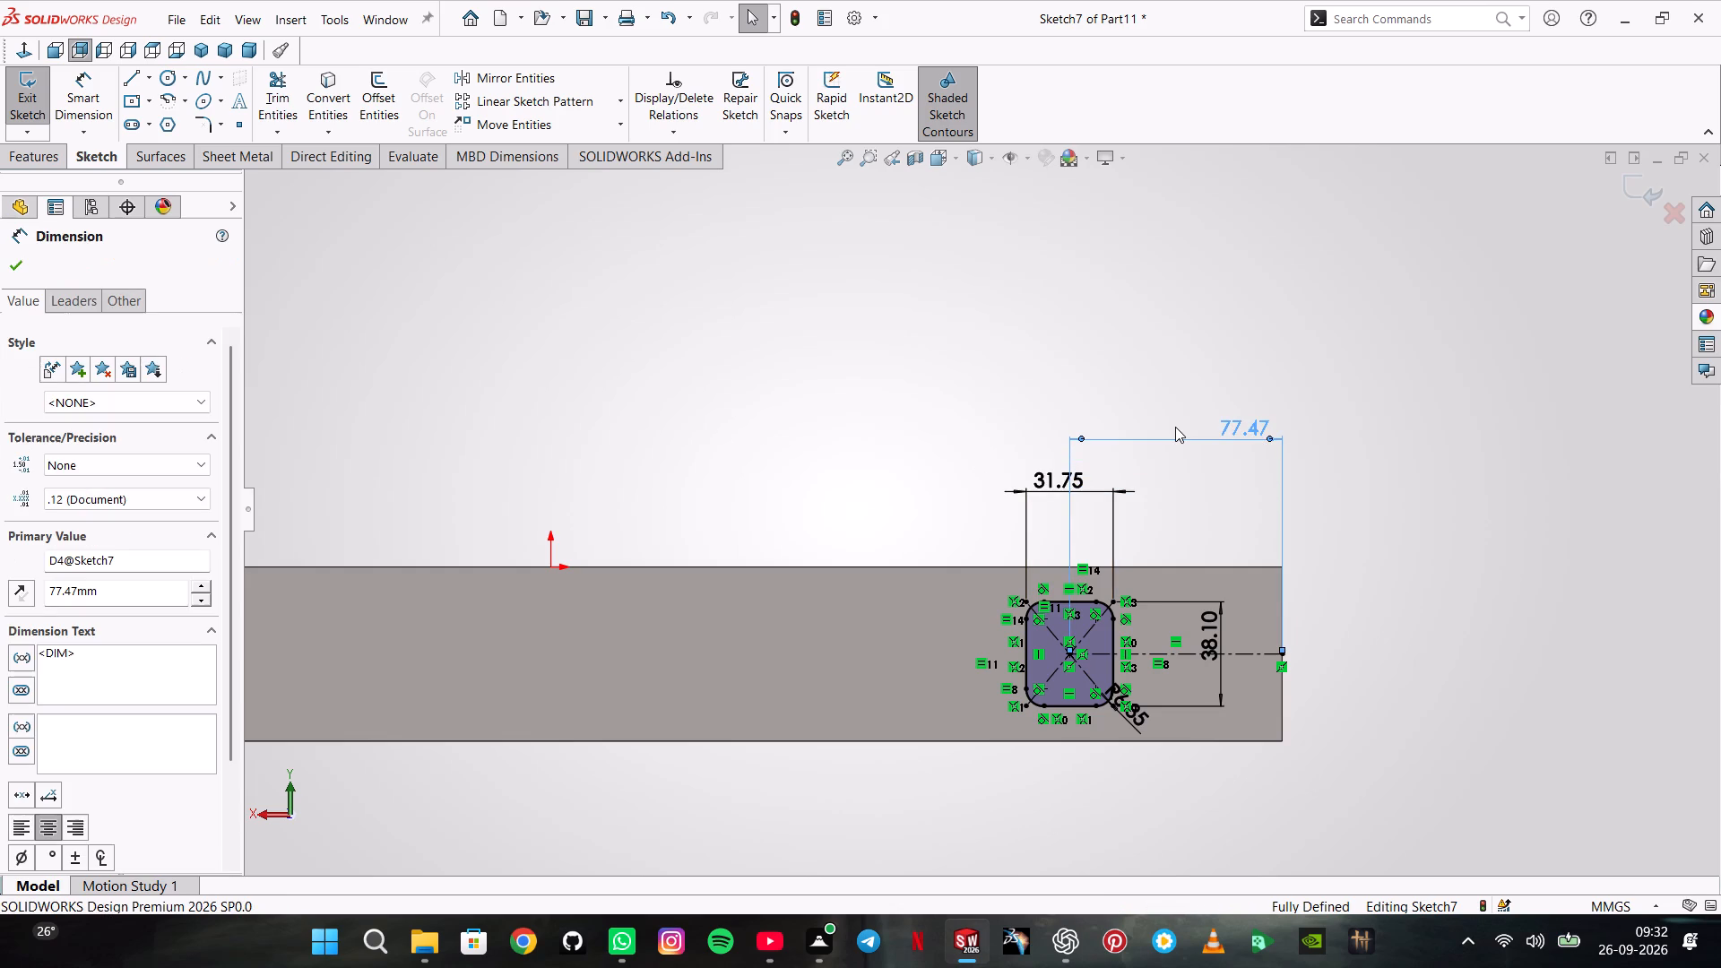
drag(1055, 477, 1068, 419)
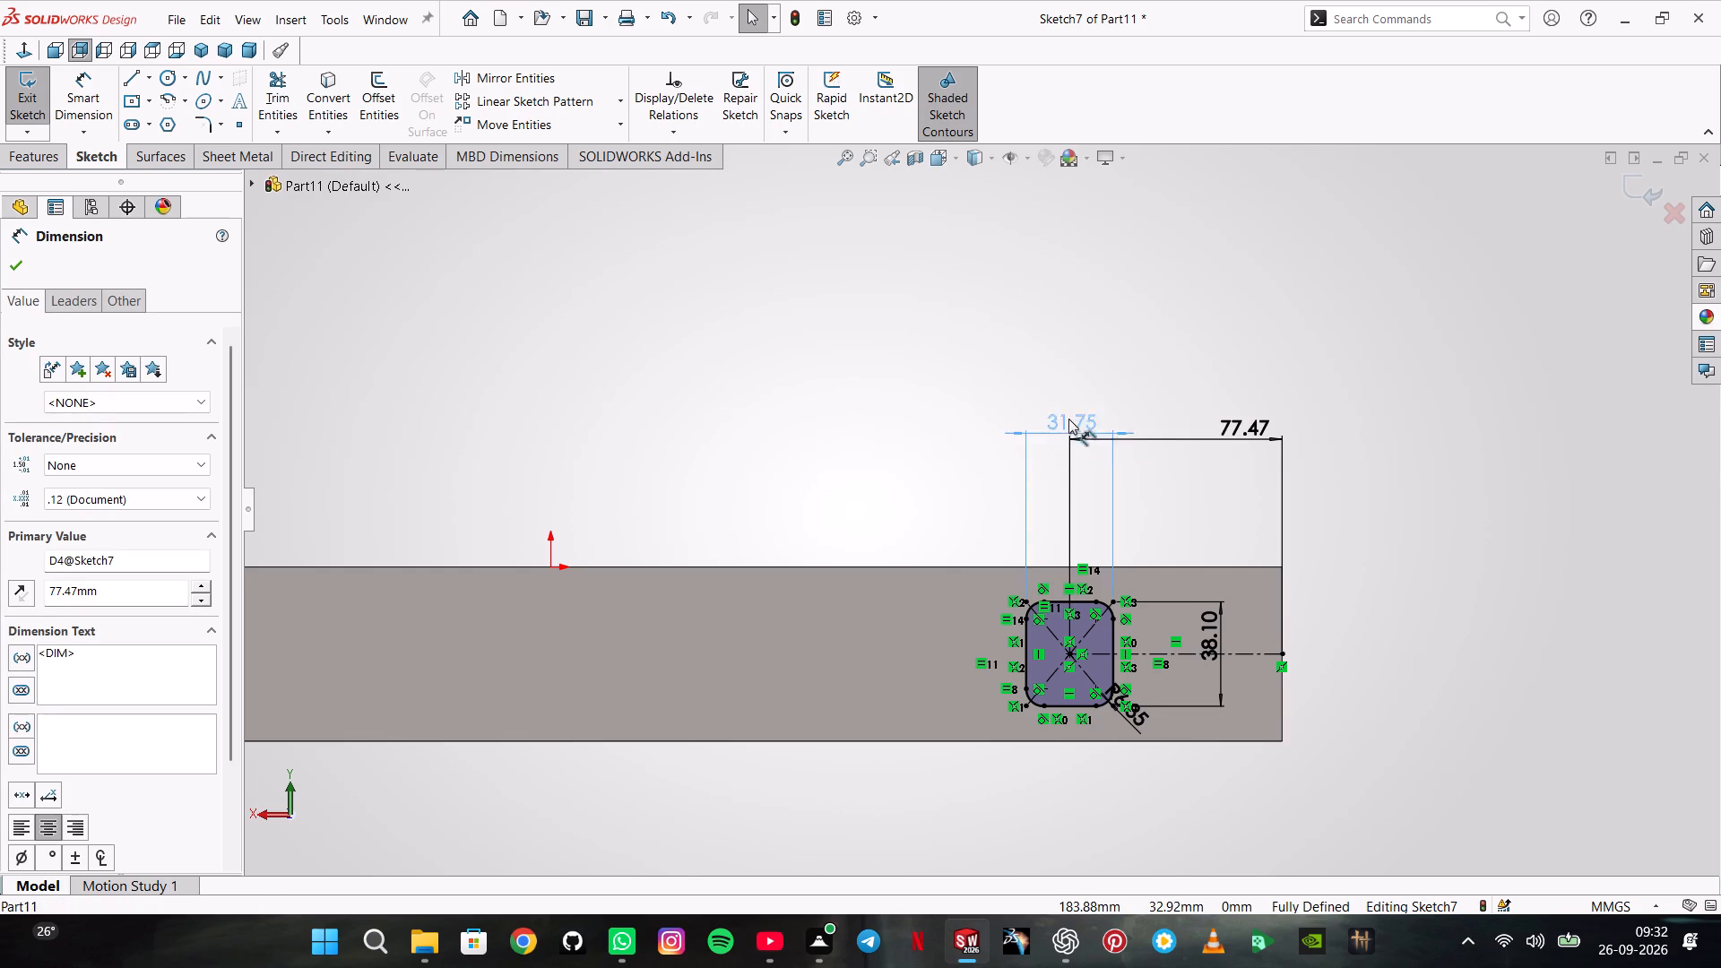
Move the 31.75 mm dimension higher, above the 77.47 mm dimension, and exit the finished rectangle sketch.
drag(1068, 419, 1076, 384)
click(16, 268)
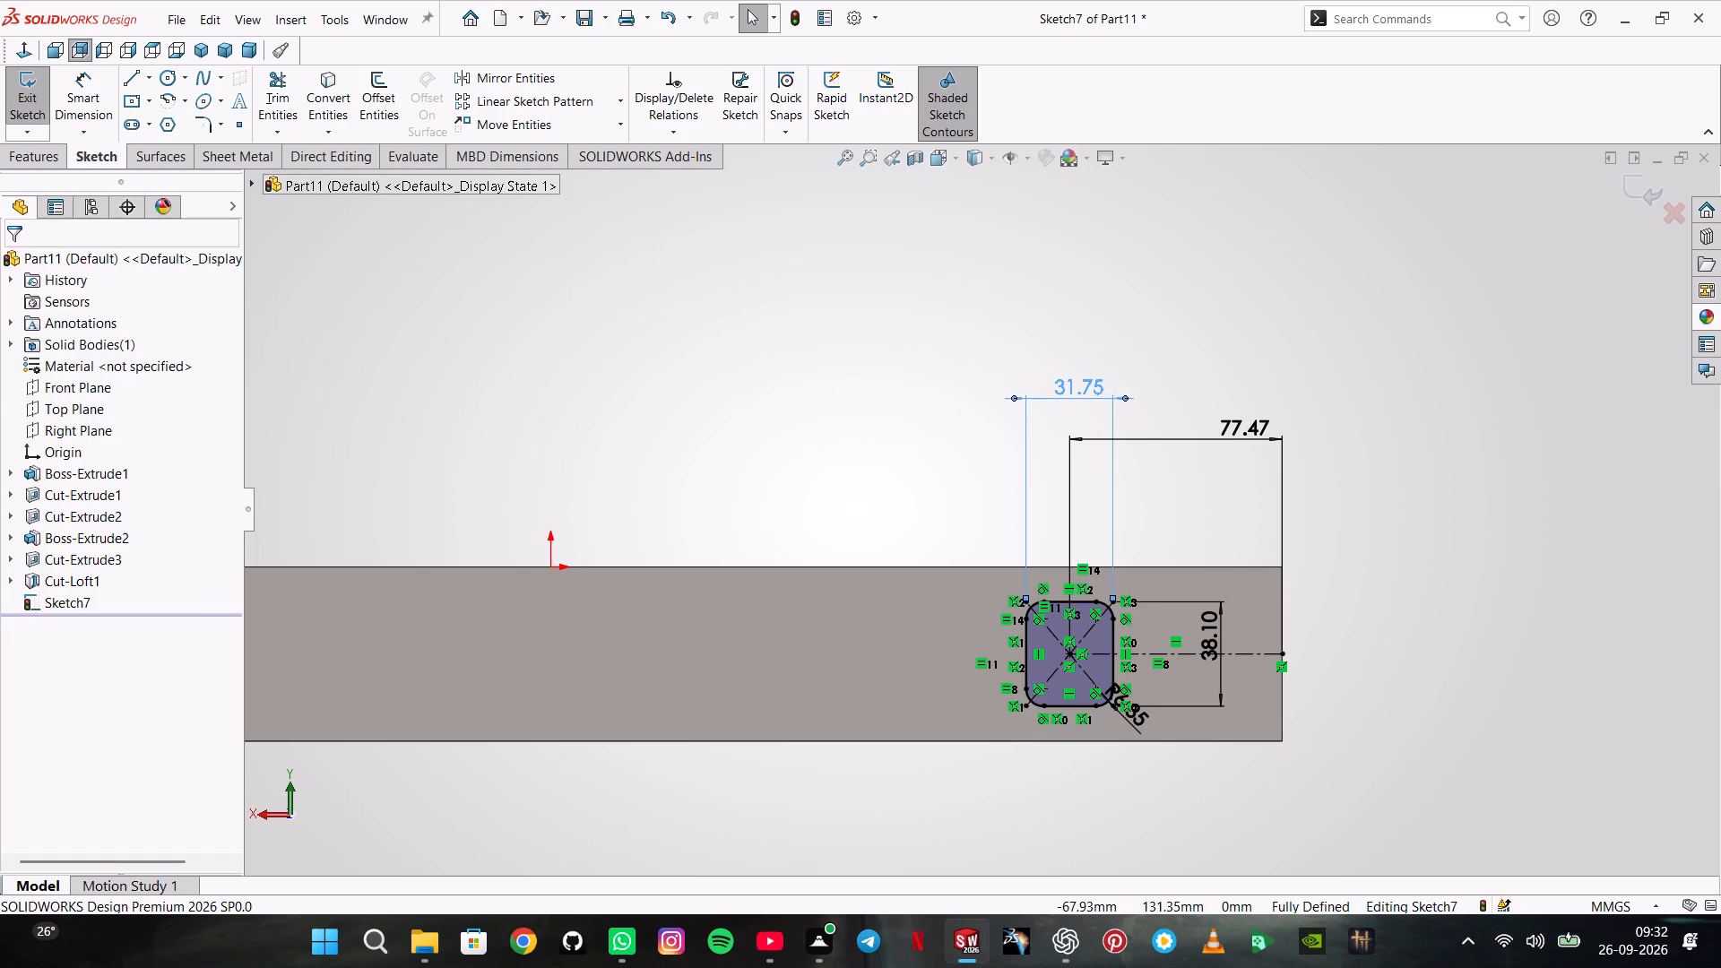
click(48, 71)
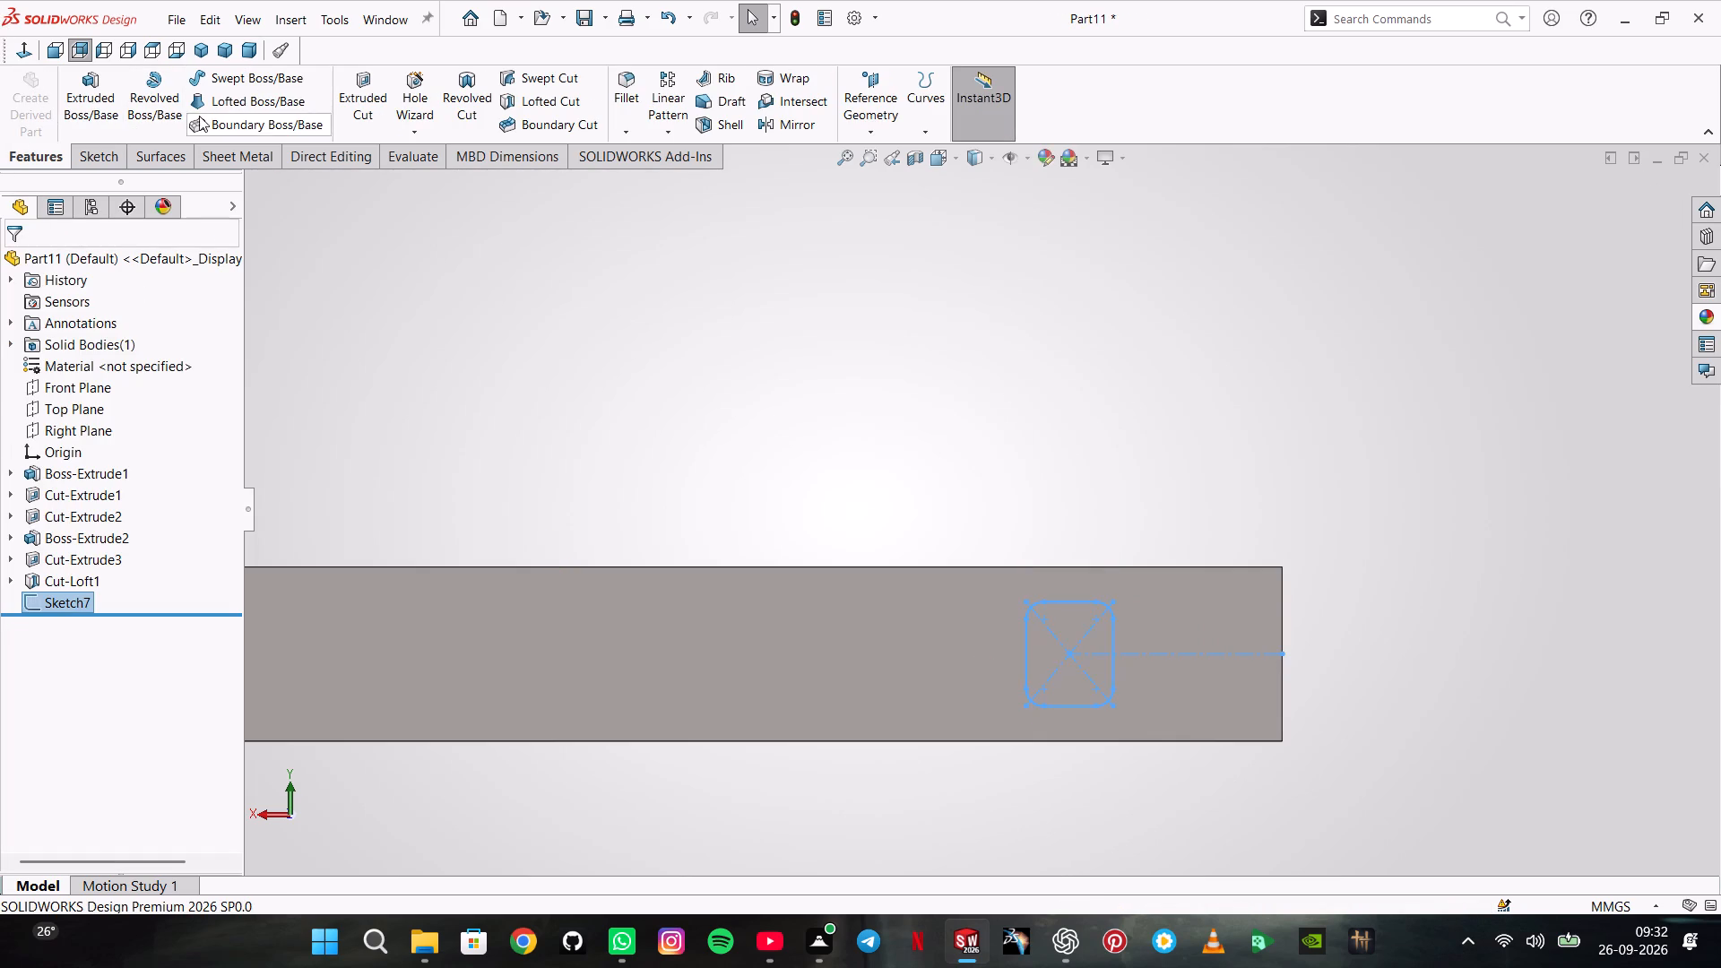
Start a lofted cut with the filleted rectangle sketch and the nearest small pocket's circular edge as its profiles.
click(516, 106)
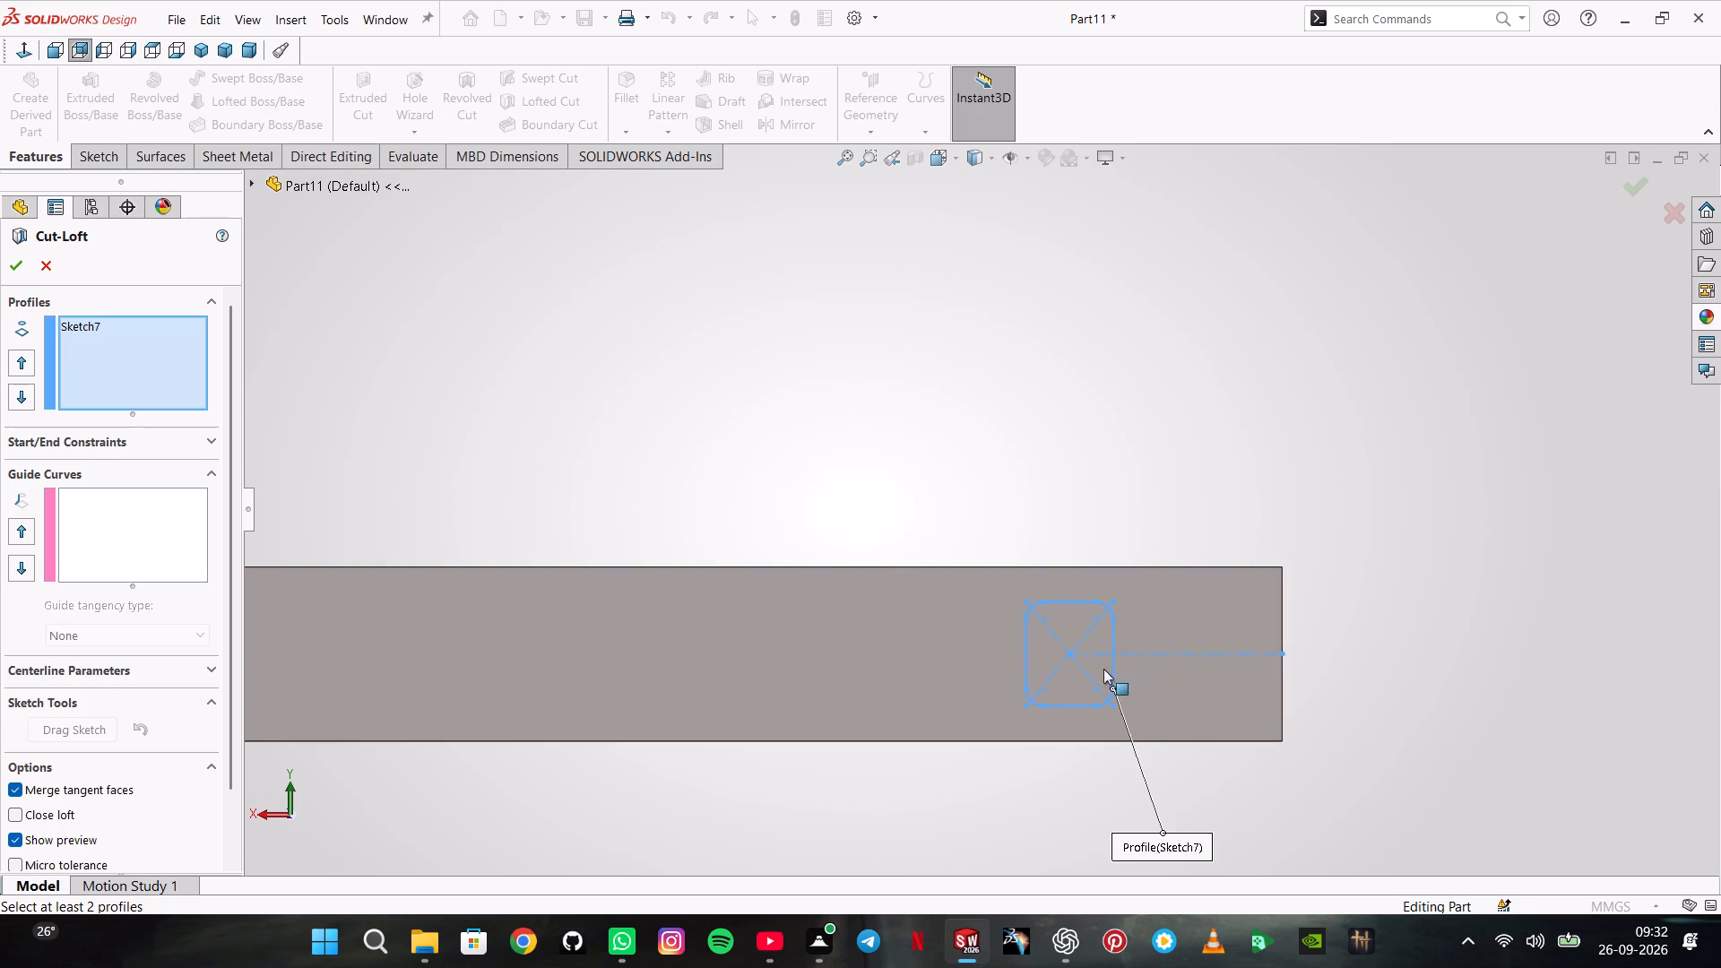
click(1096, 705)
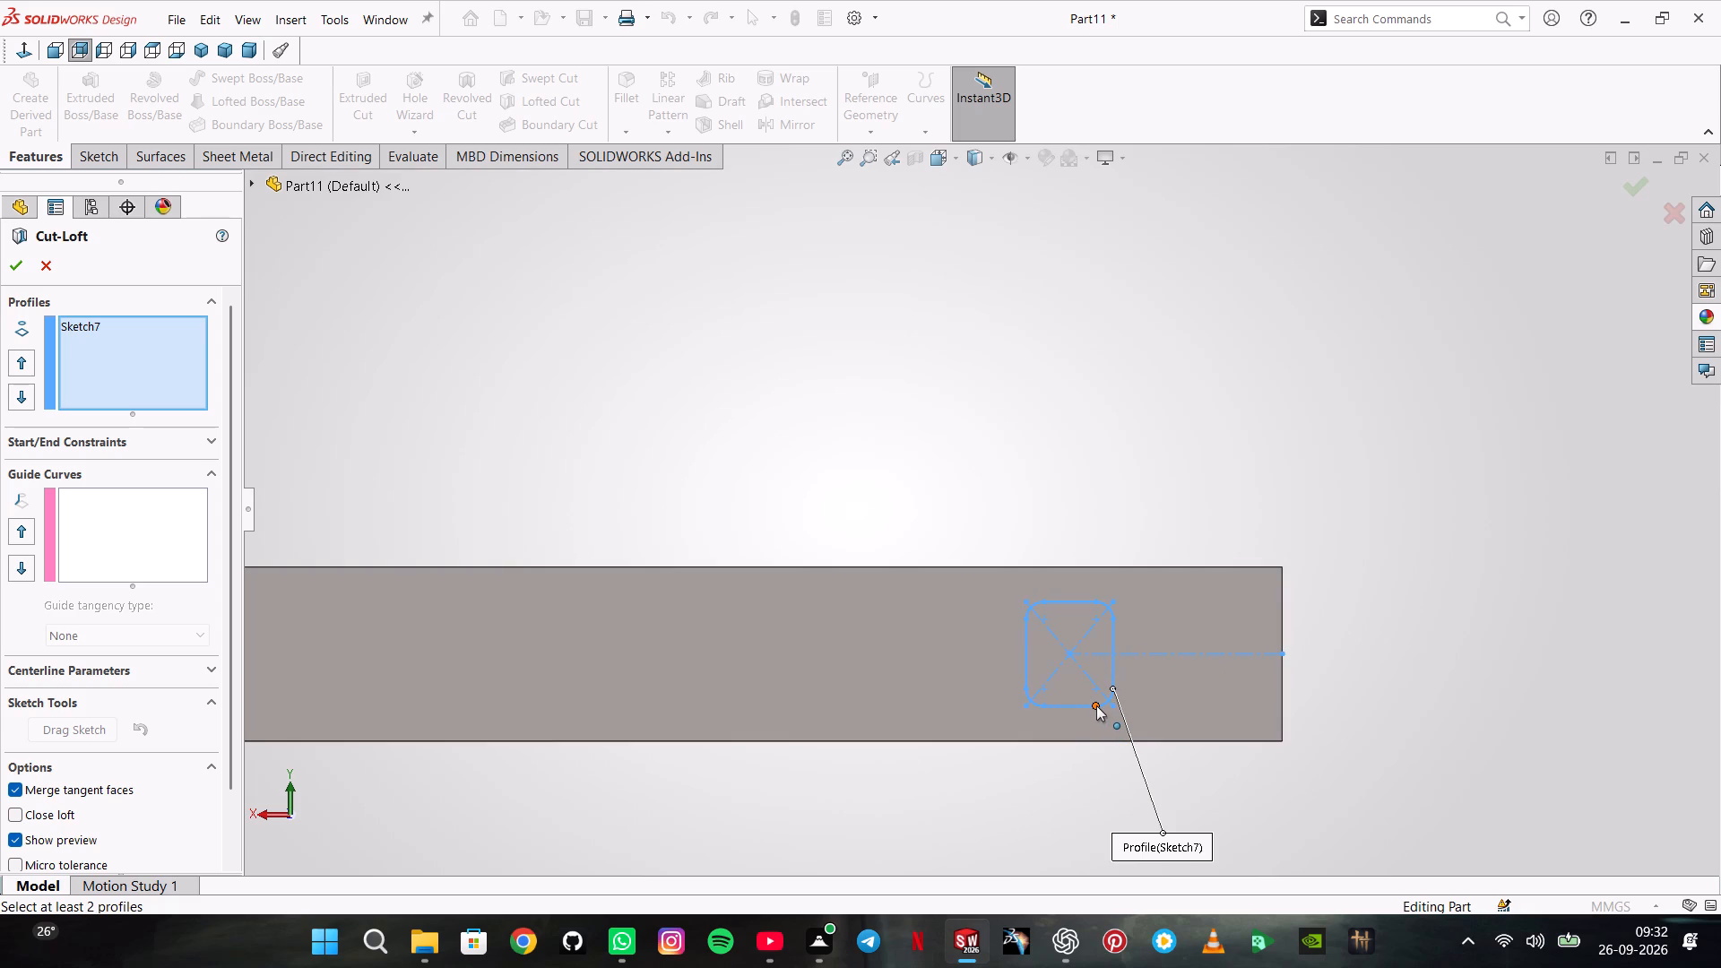
click(1096, 705)
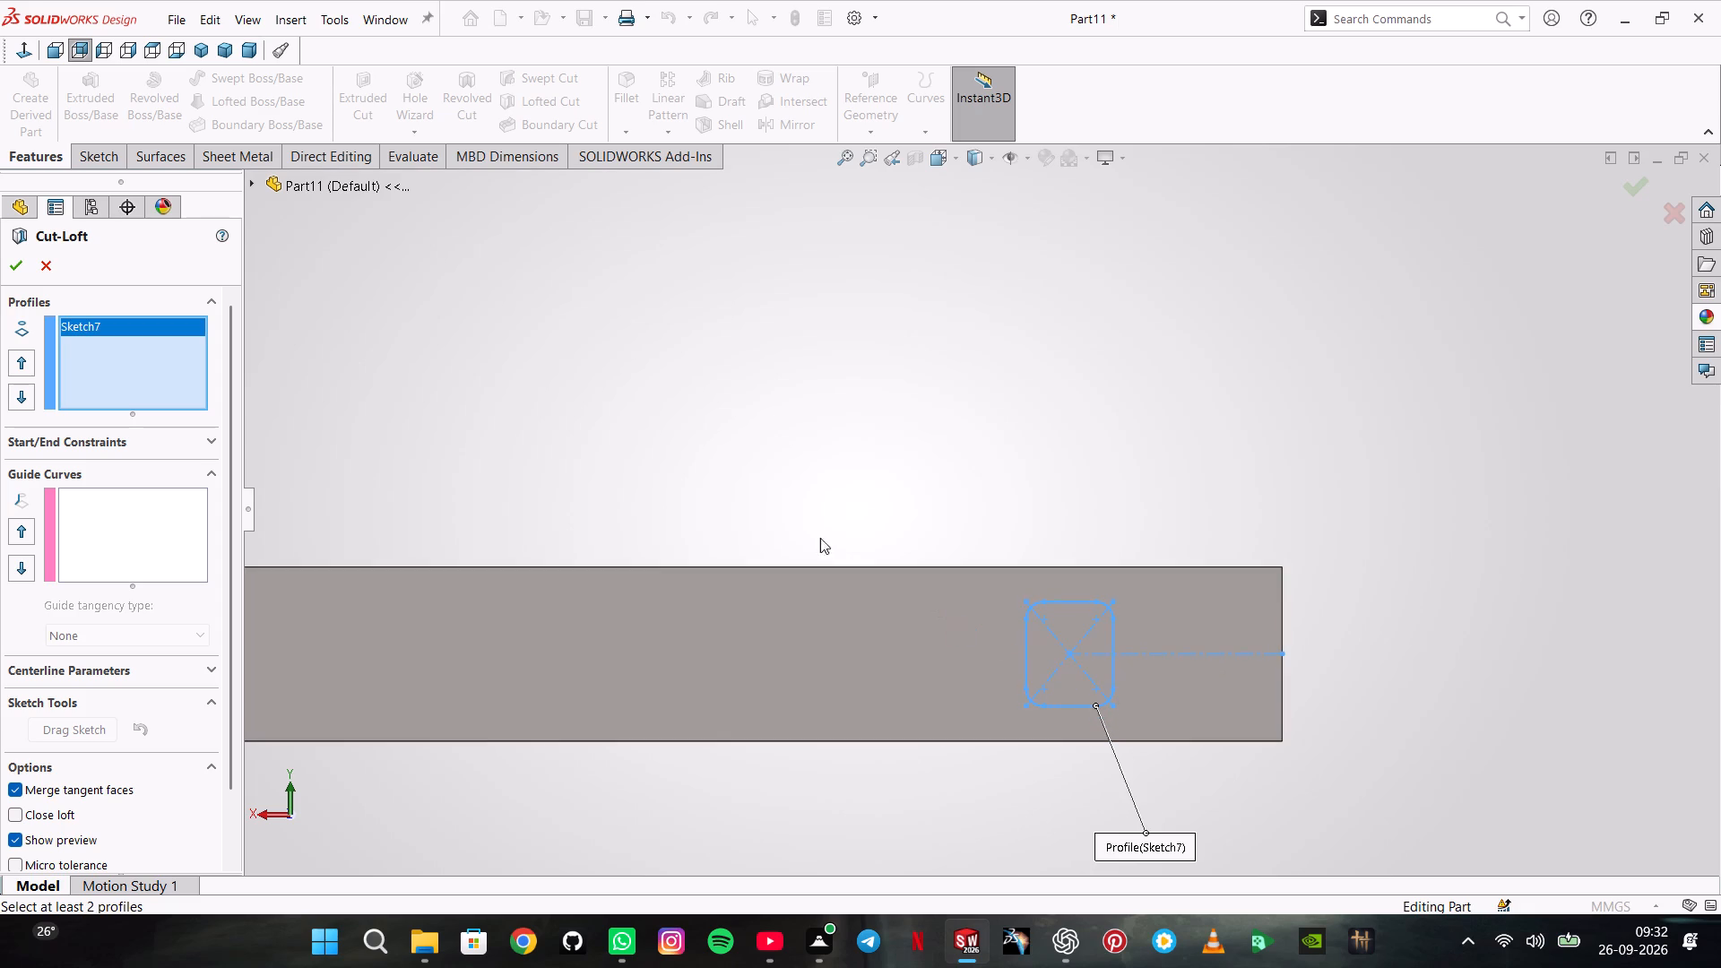
scroll(901, 428, up, 1)
middle_drag(901, 428, 947, 582)
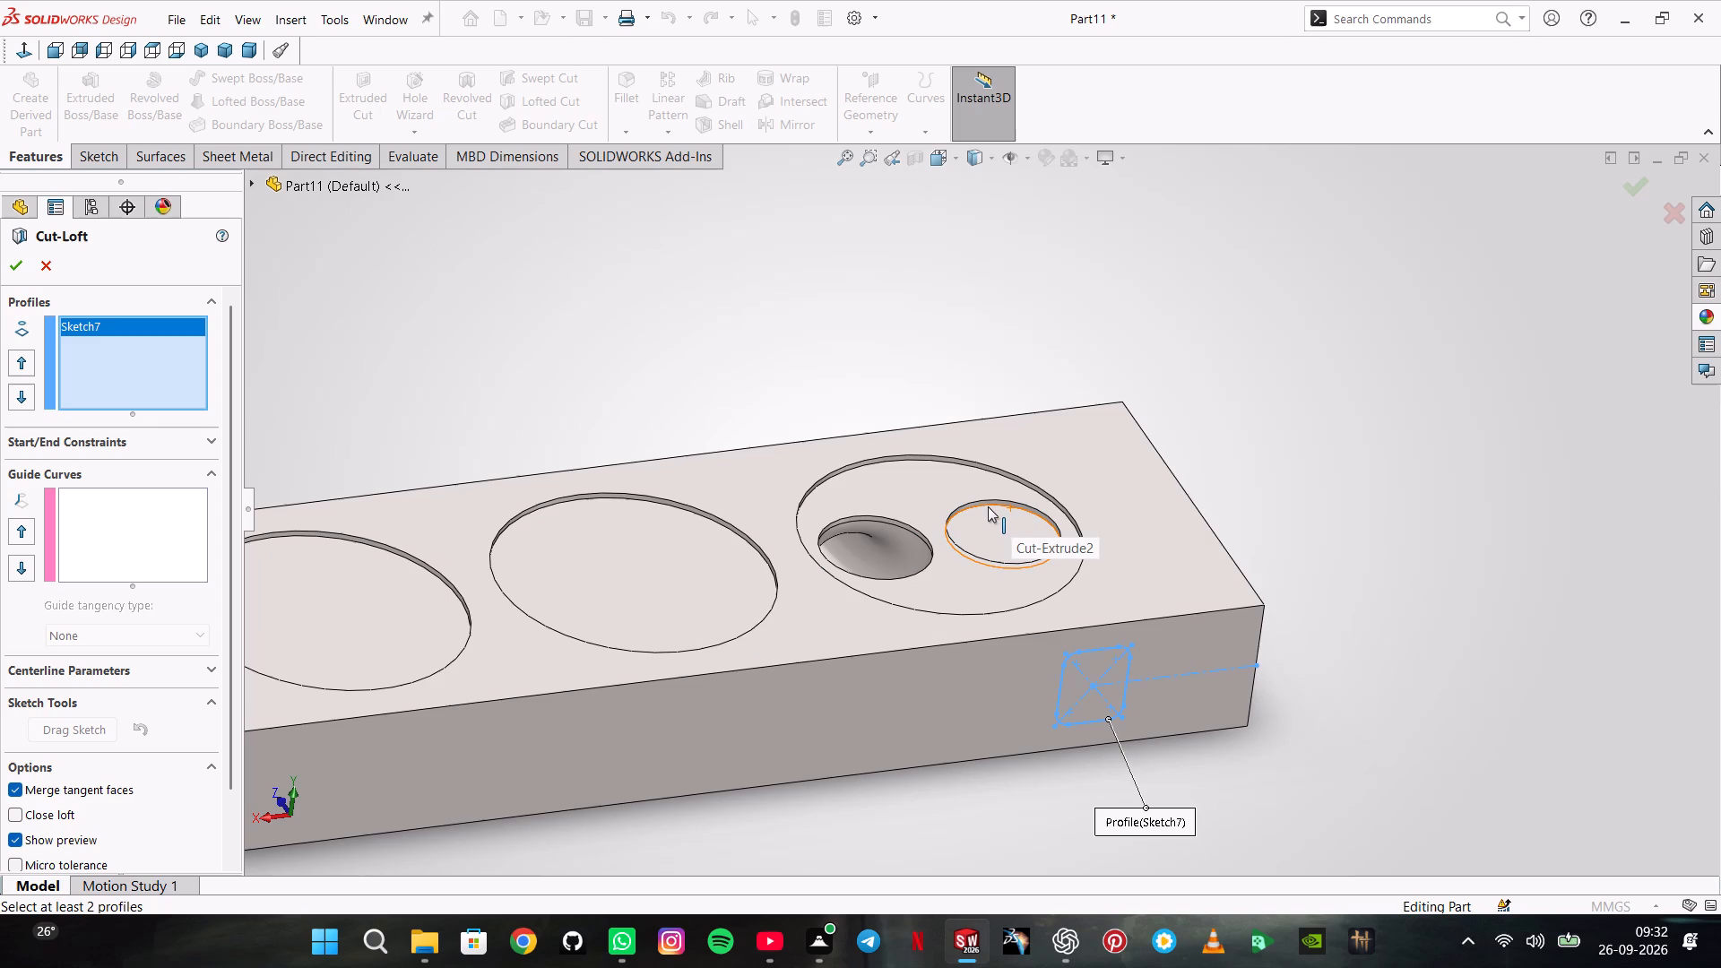
click(986, 506)
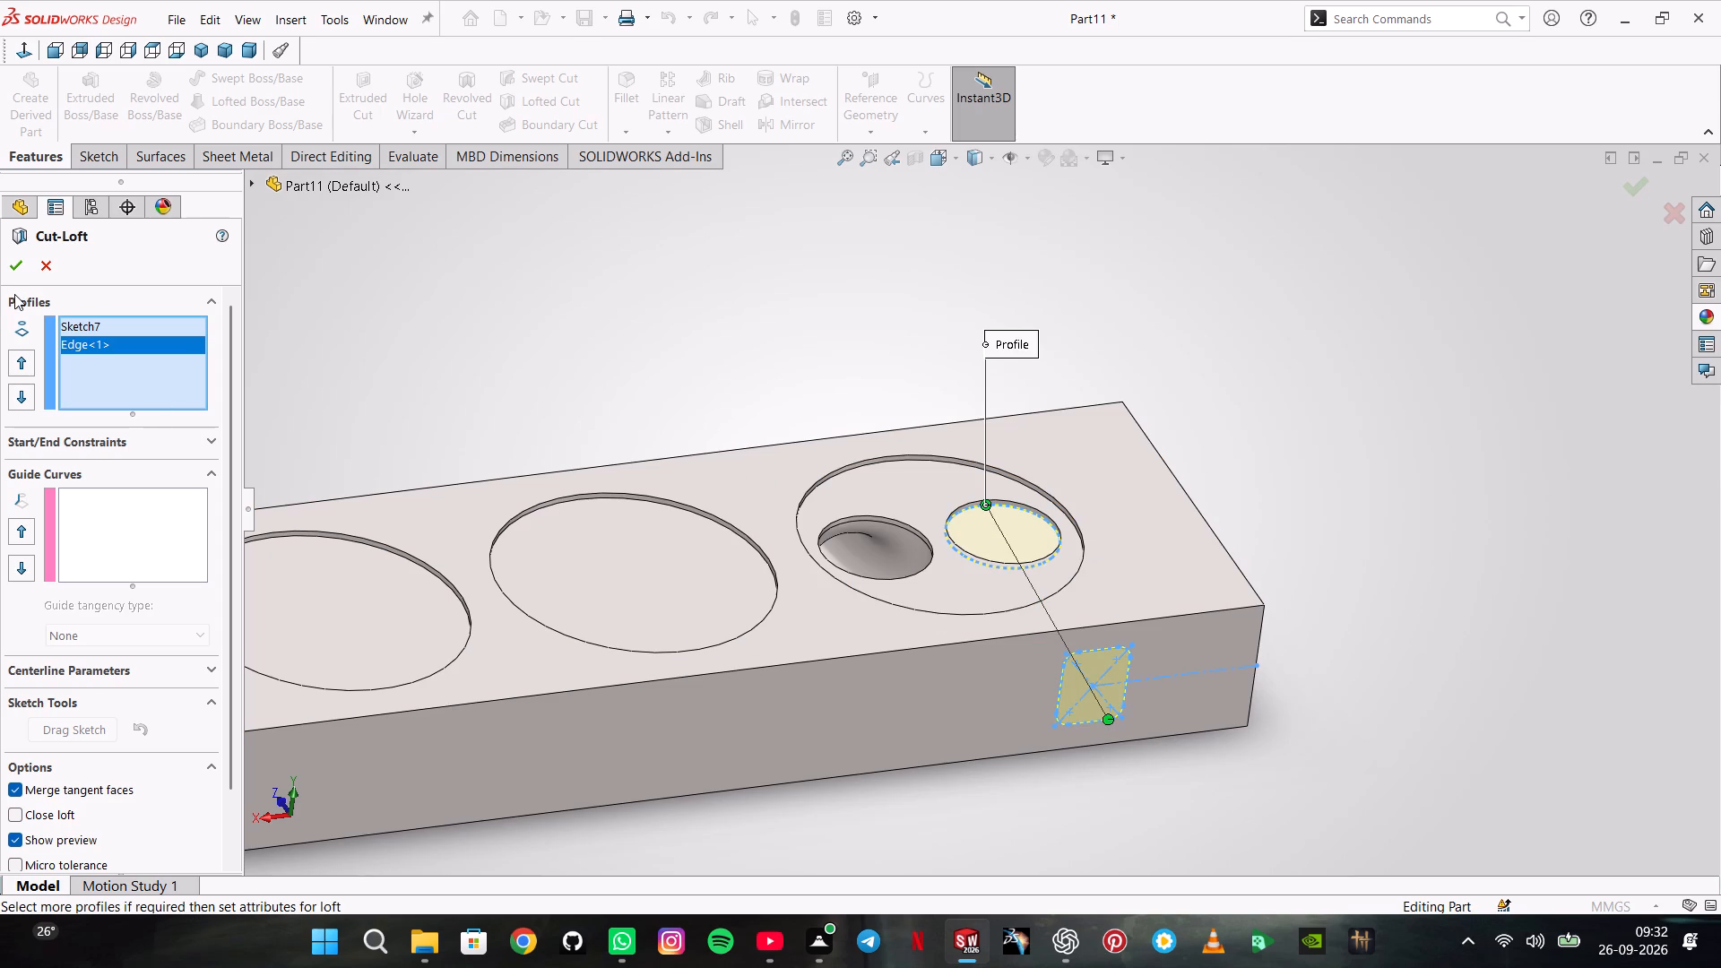
Set the loft's start and end constraints to Normal To Profile and create the lofted cut.
click(143, 443)
click(137, 487)
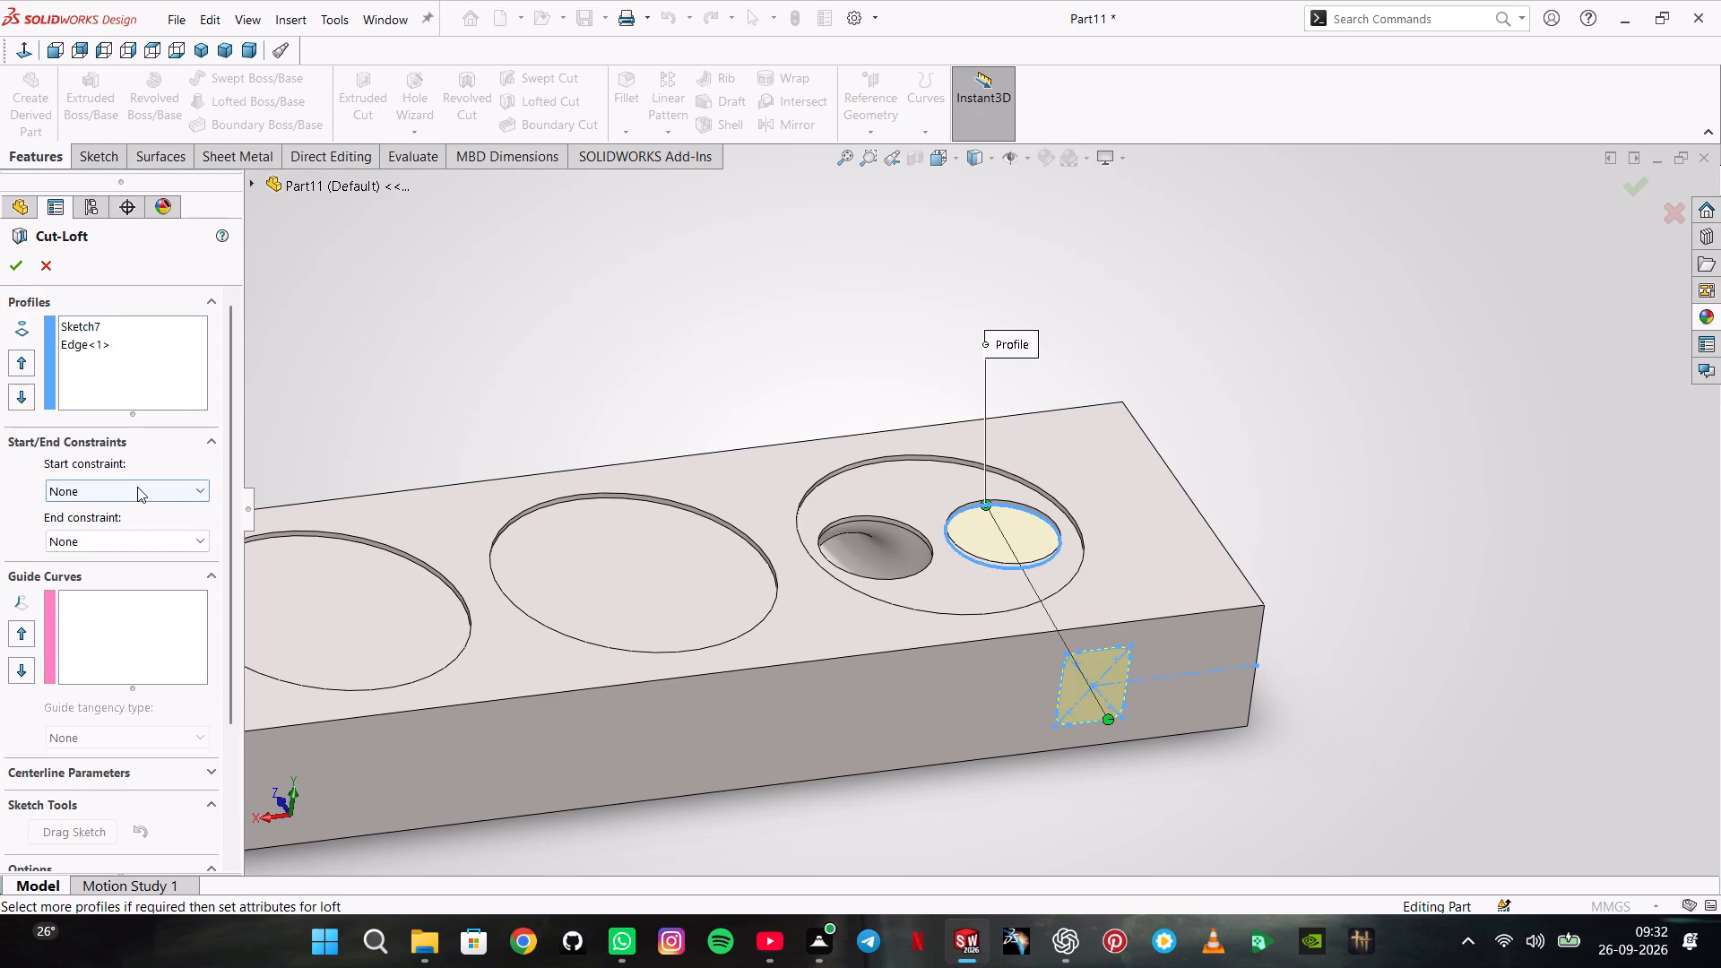
click(127, 542)
click(147, 632)
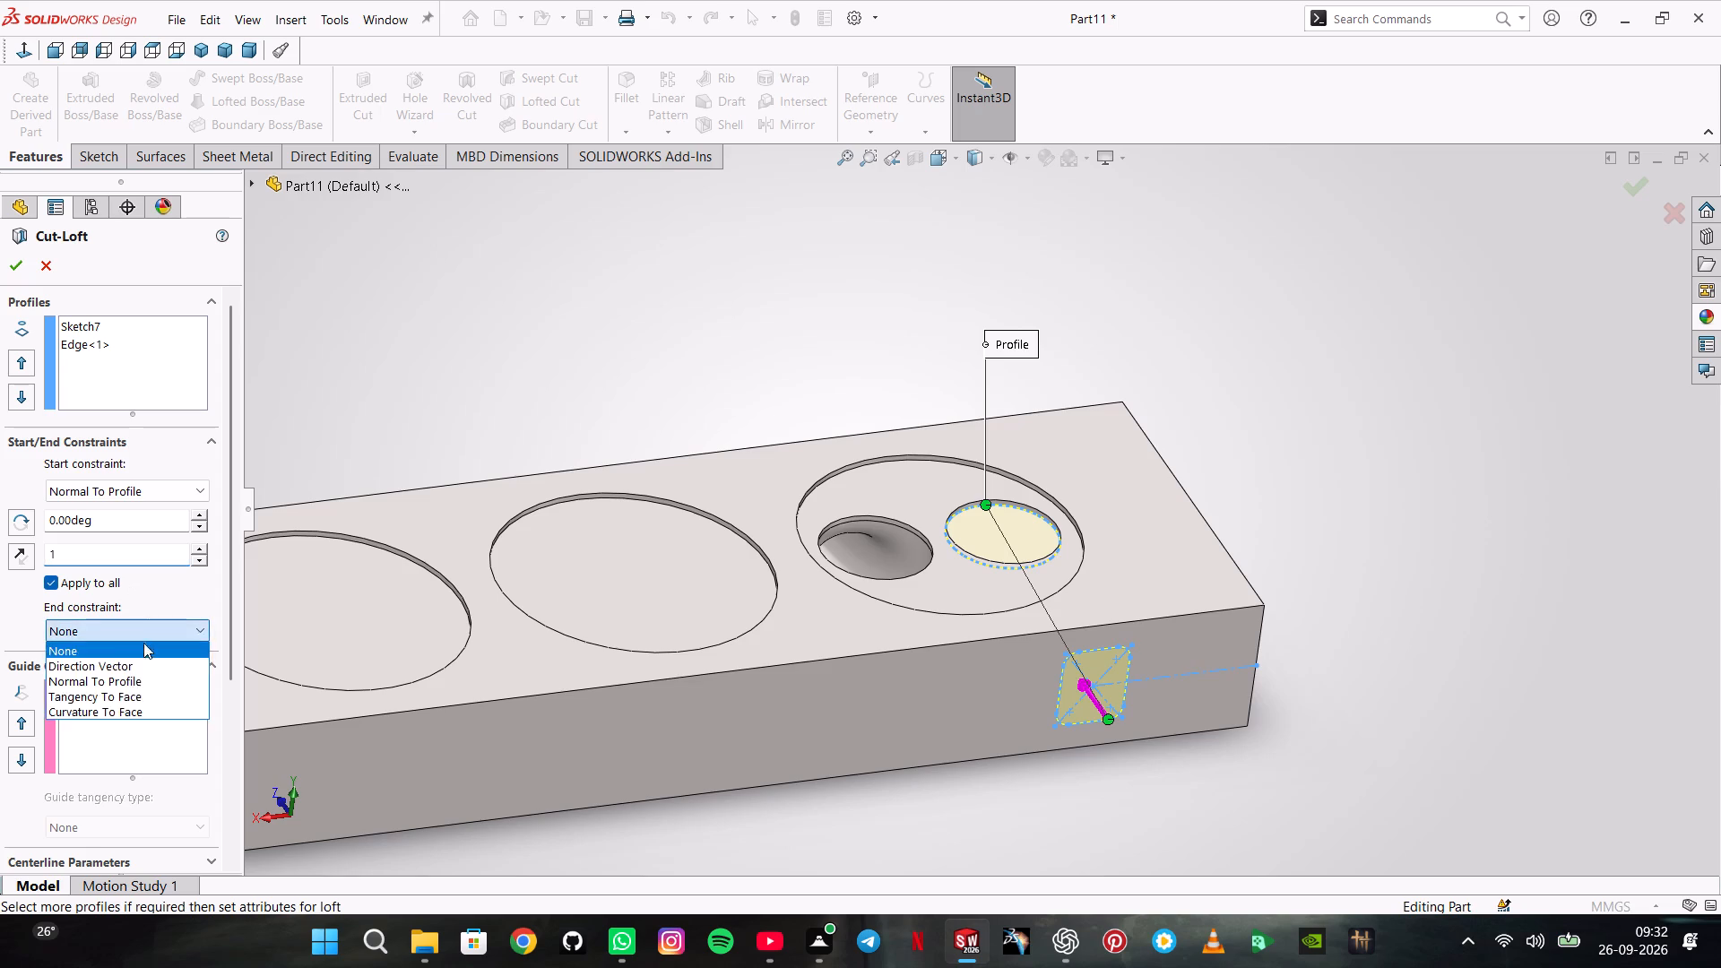
click(125, 683)
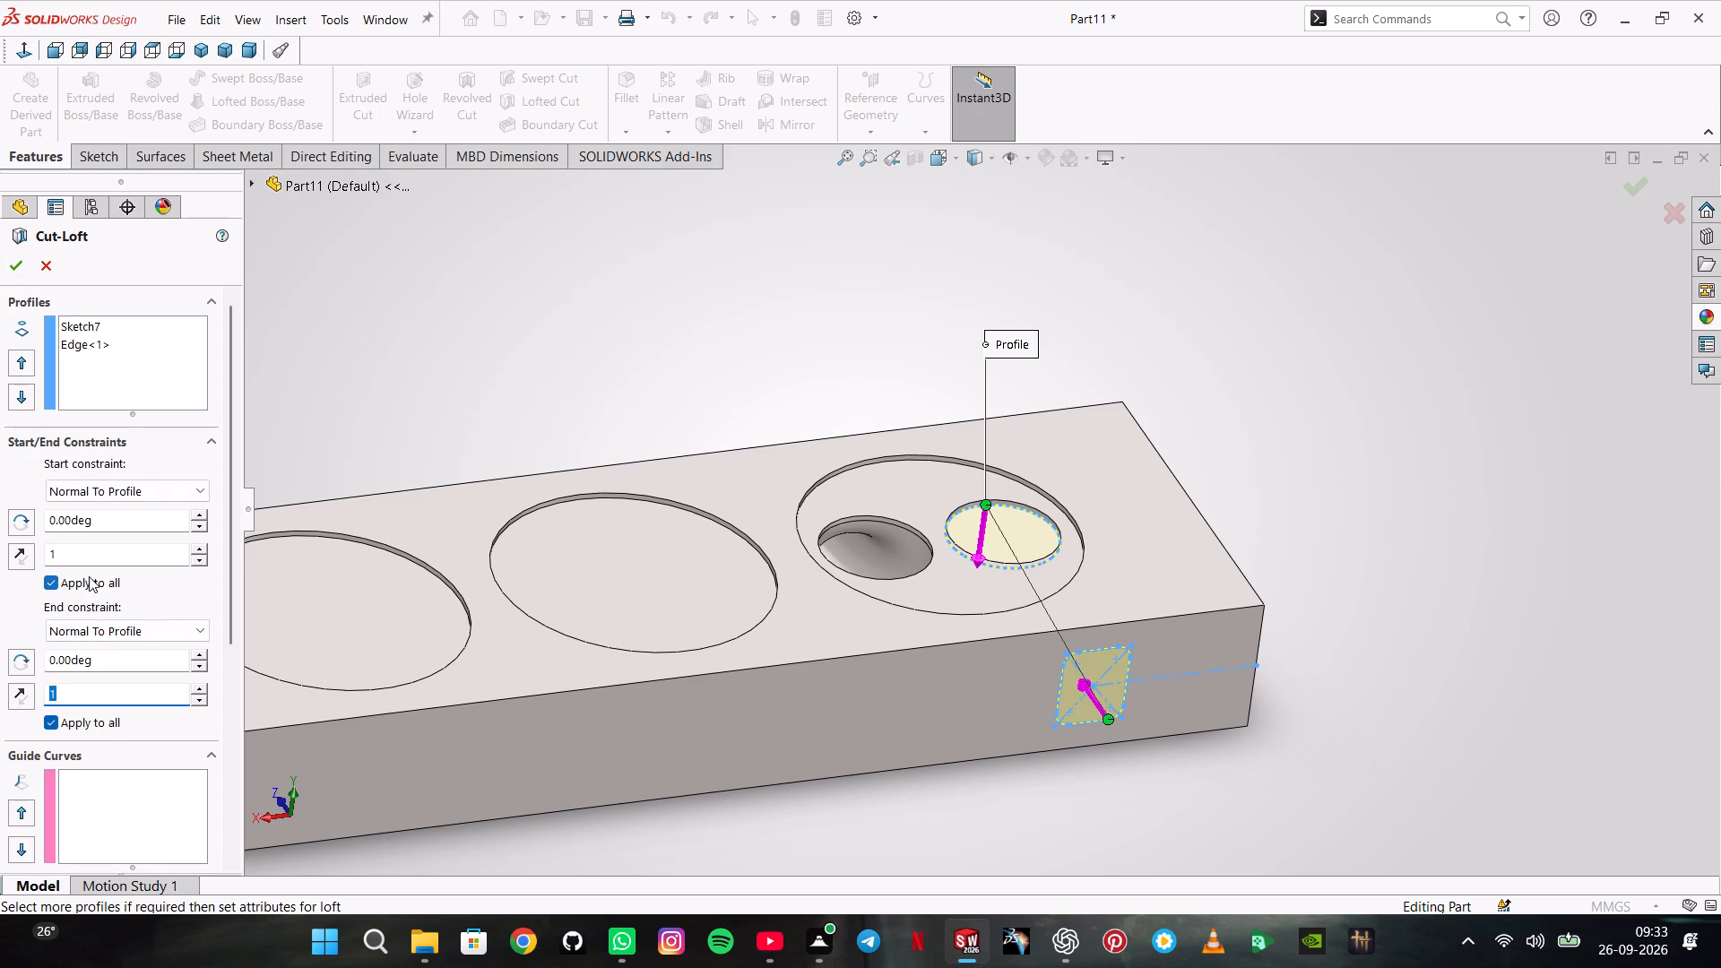
scroll(231, 725, down, 3)
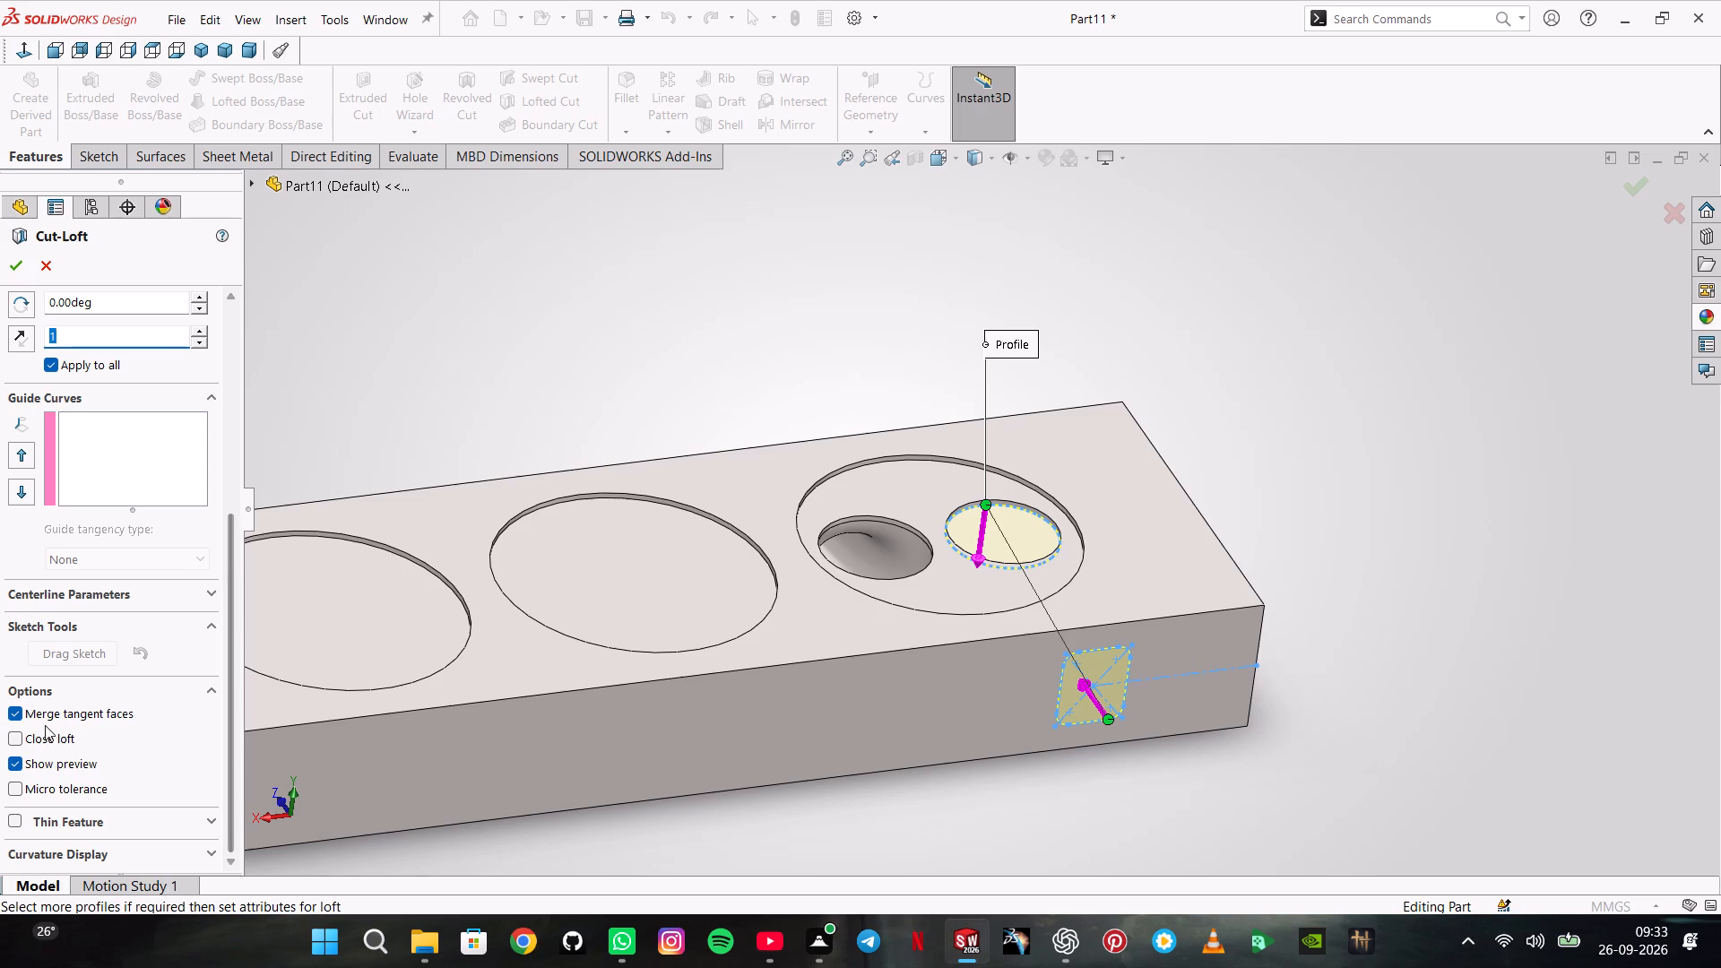
scroll(221, 776, down, 1)
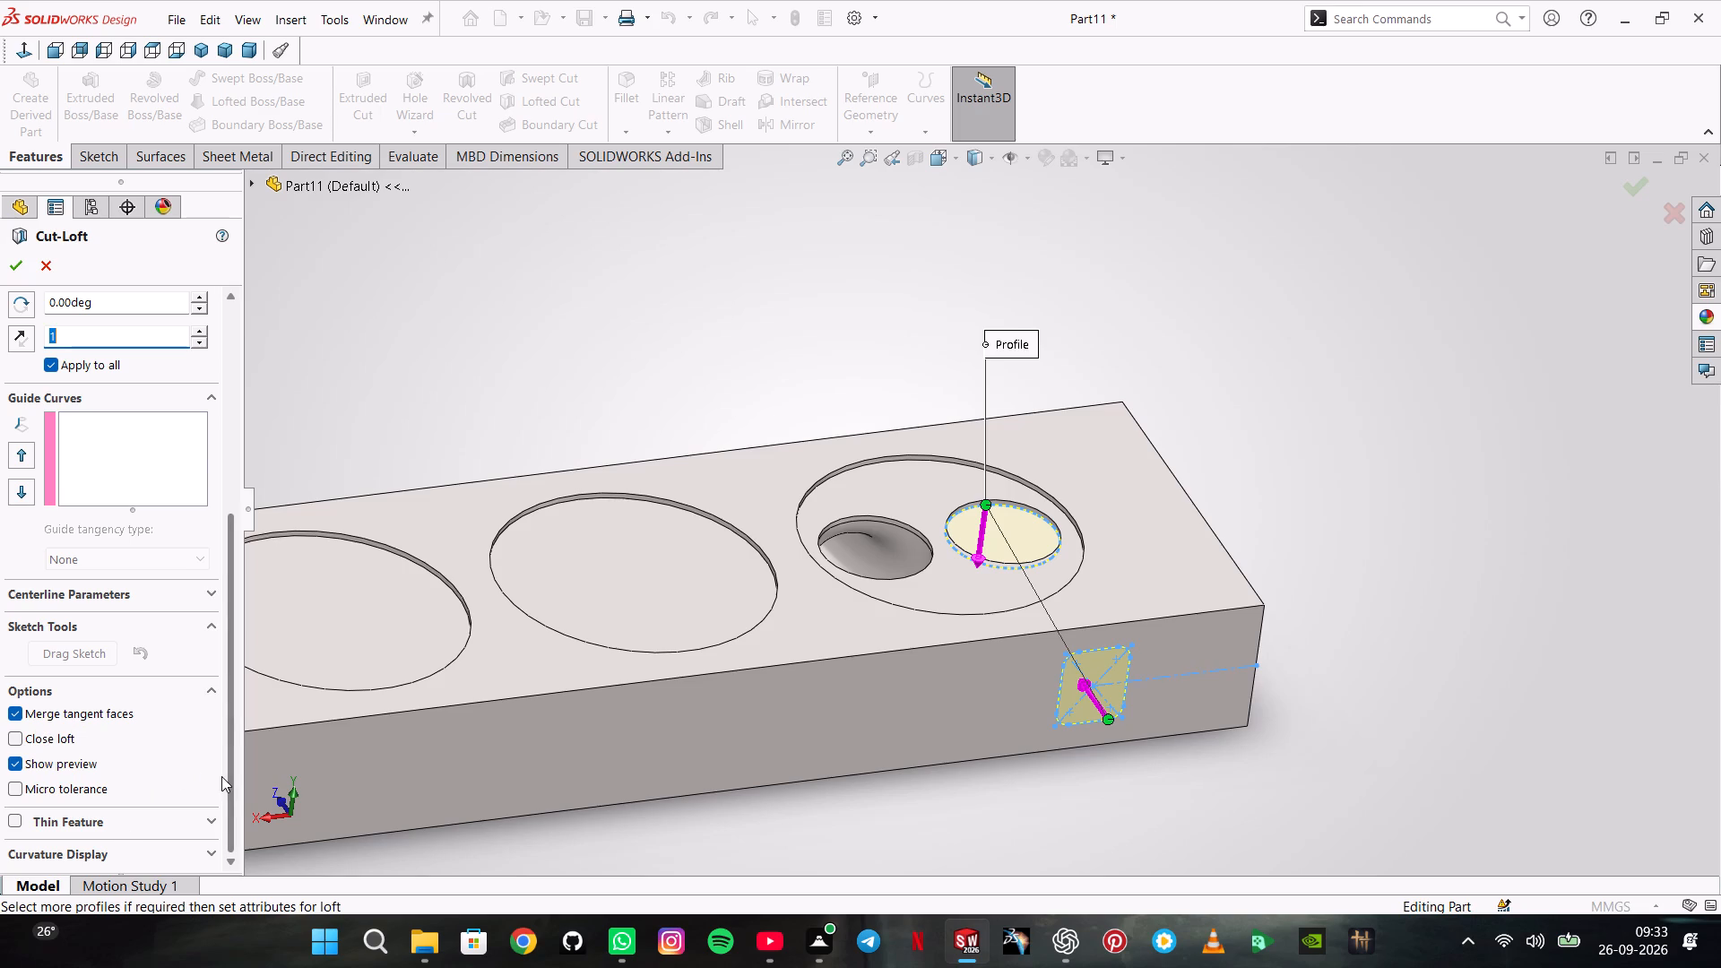
scroll(225, 722, up, 4)
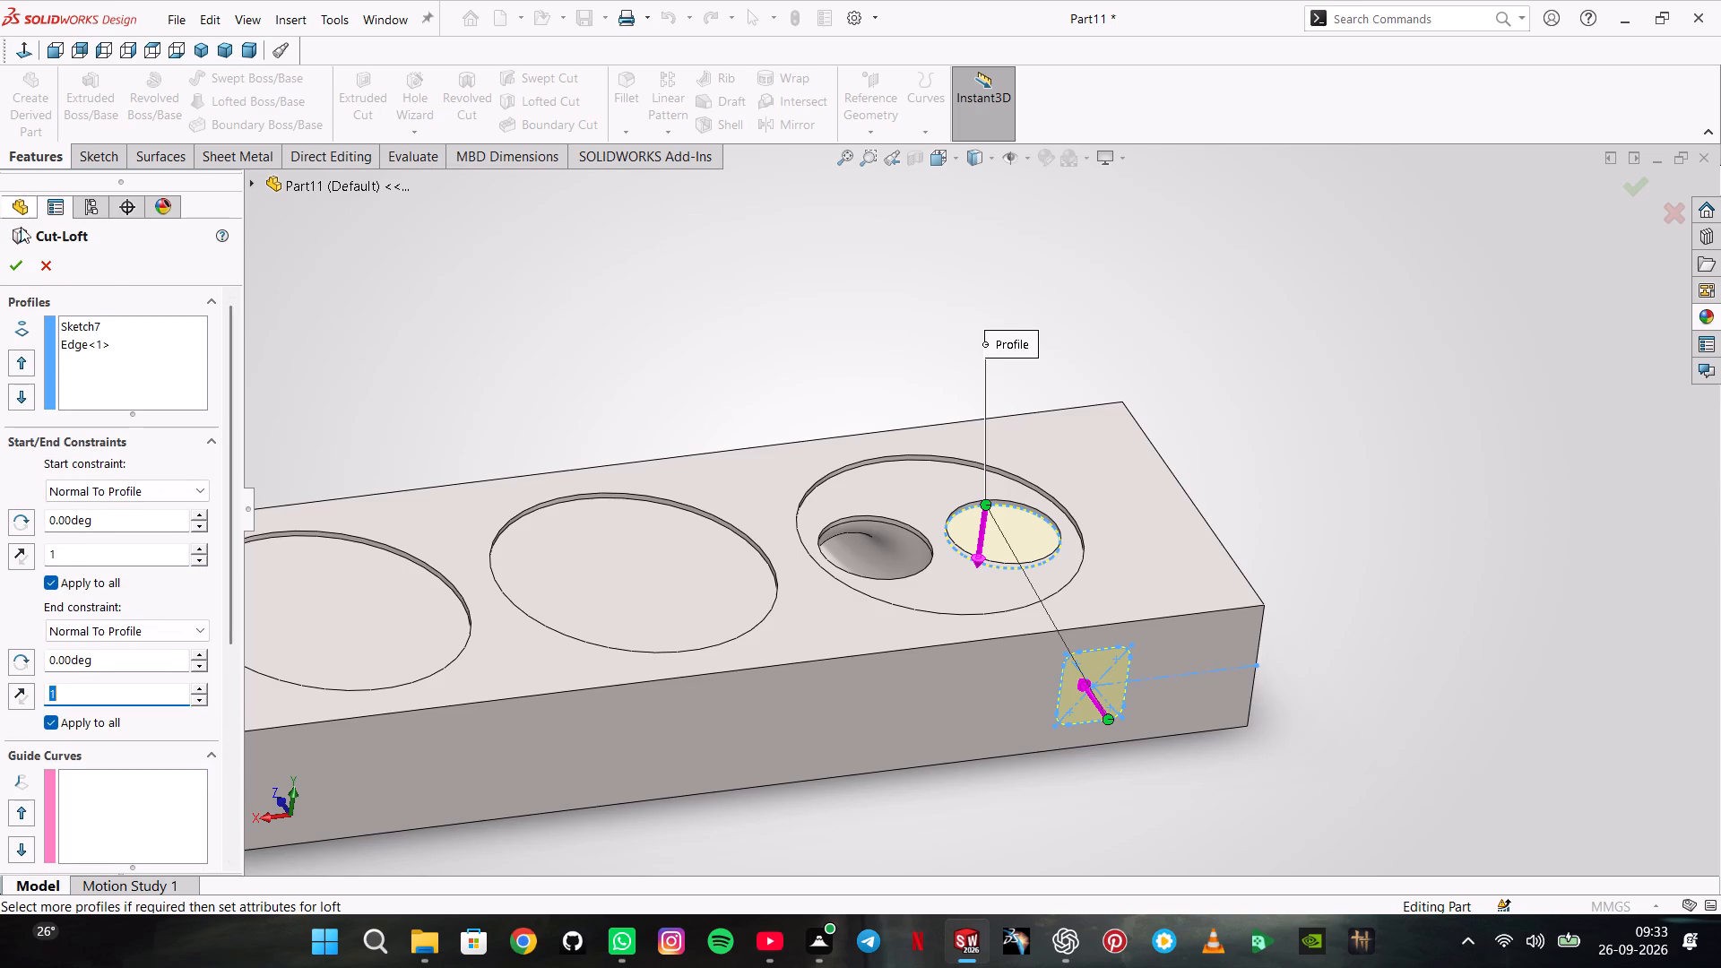
click(8, 275)
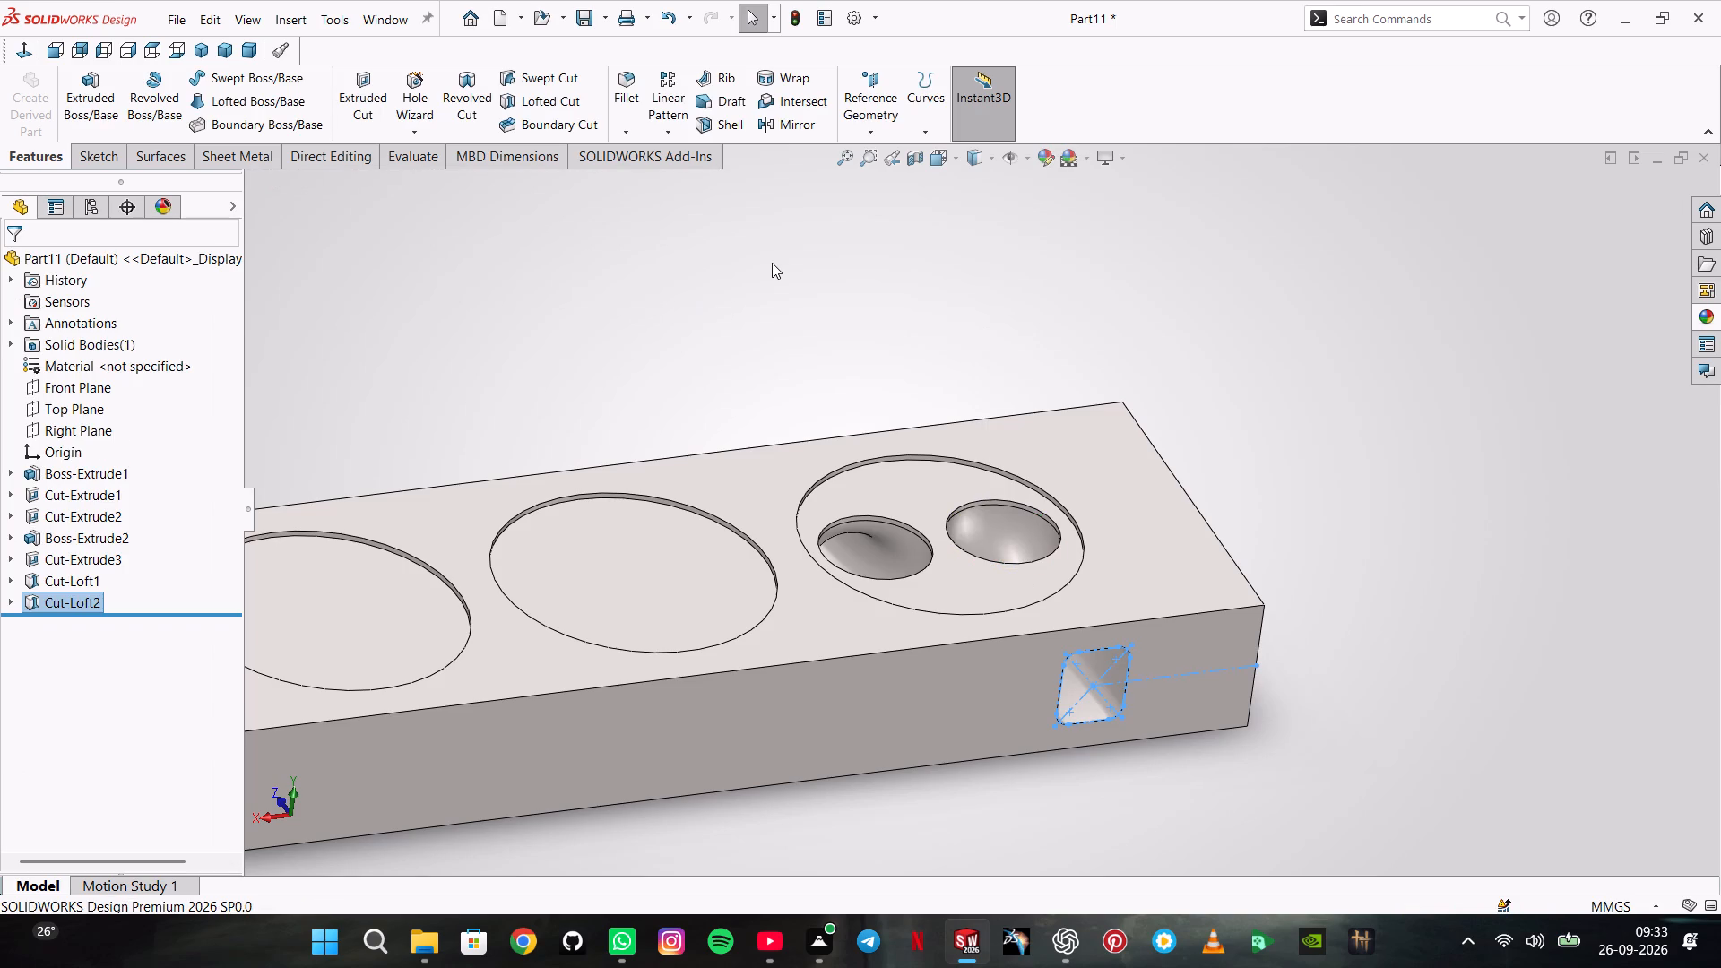
click(772, 263)
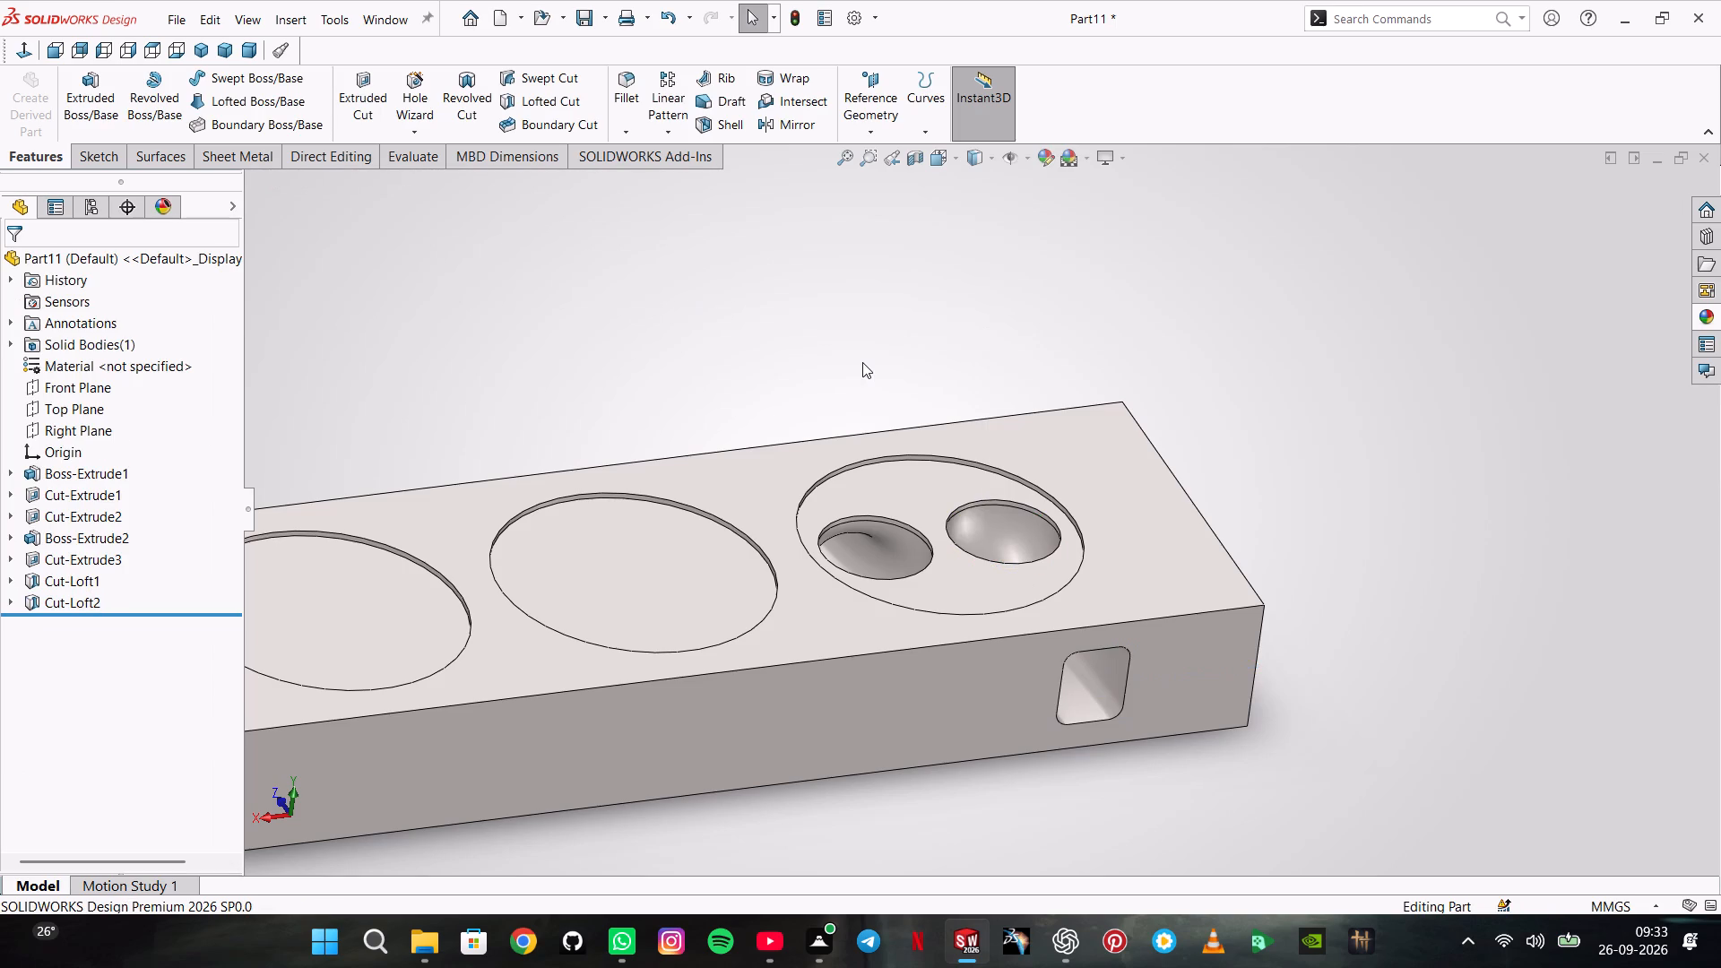
Fillet the circular top rims of both small pockets with a 2.54 mm radius.
middle_drag(862, 362, 880, 290)
scroll(865, 361, up, 1)
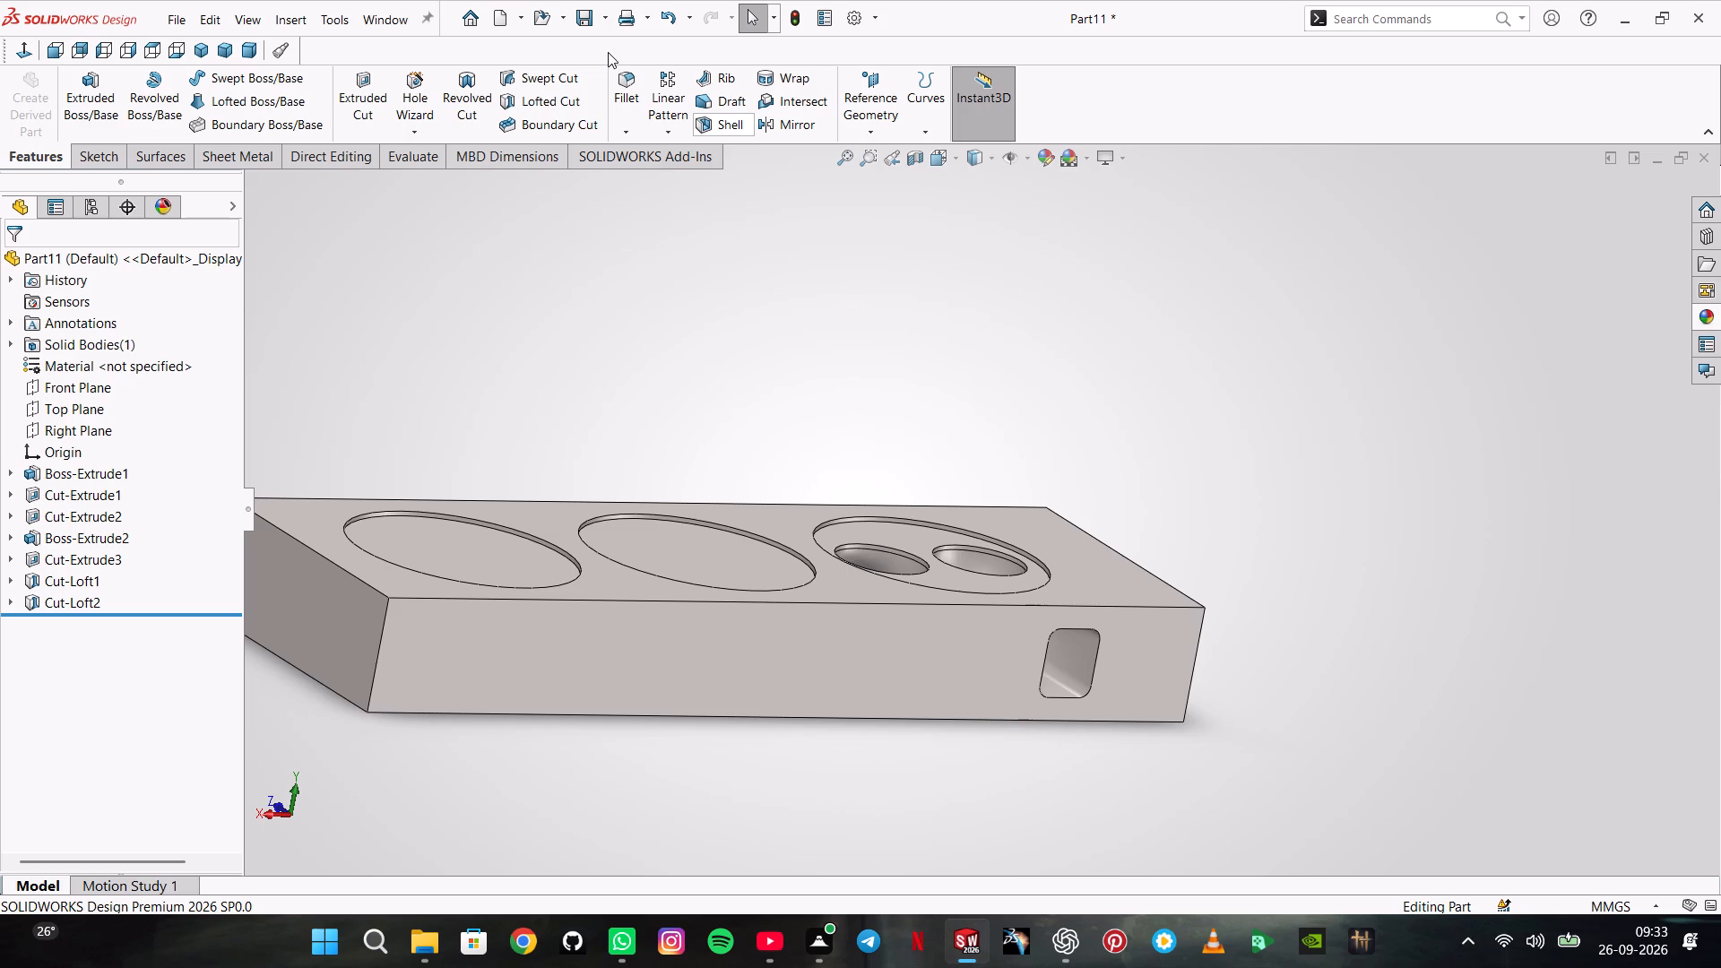
scroll(610, 56, up, 1)
click(631, 113)
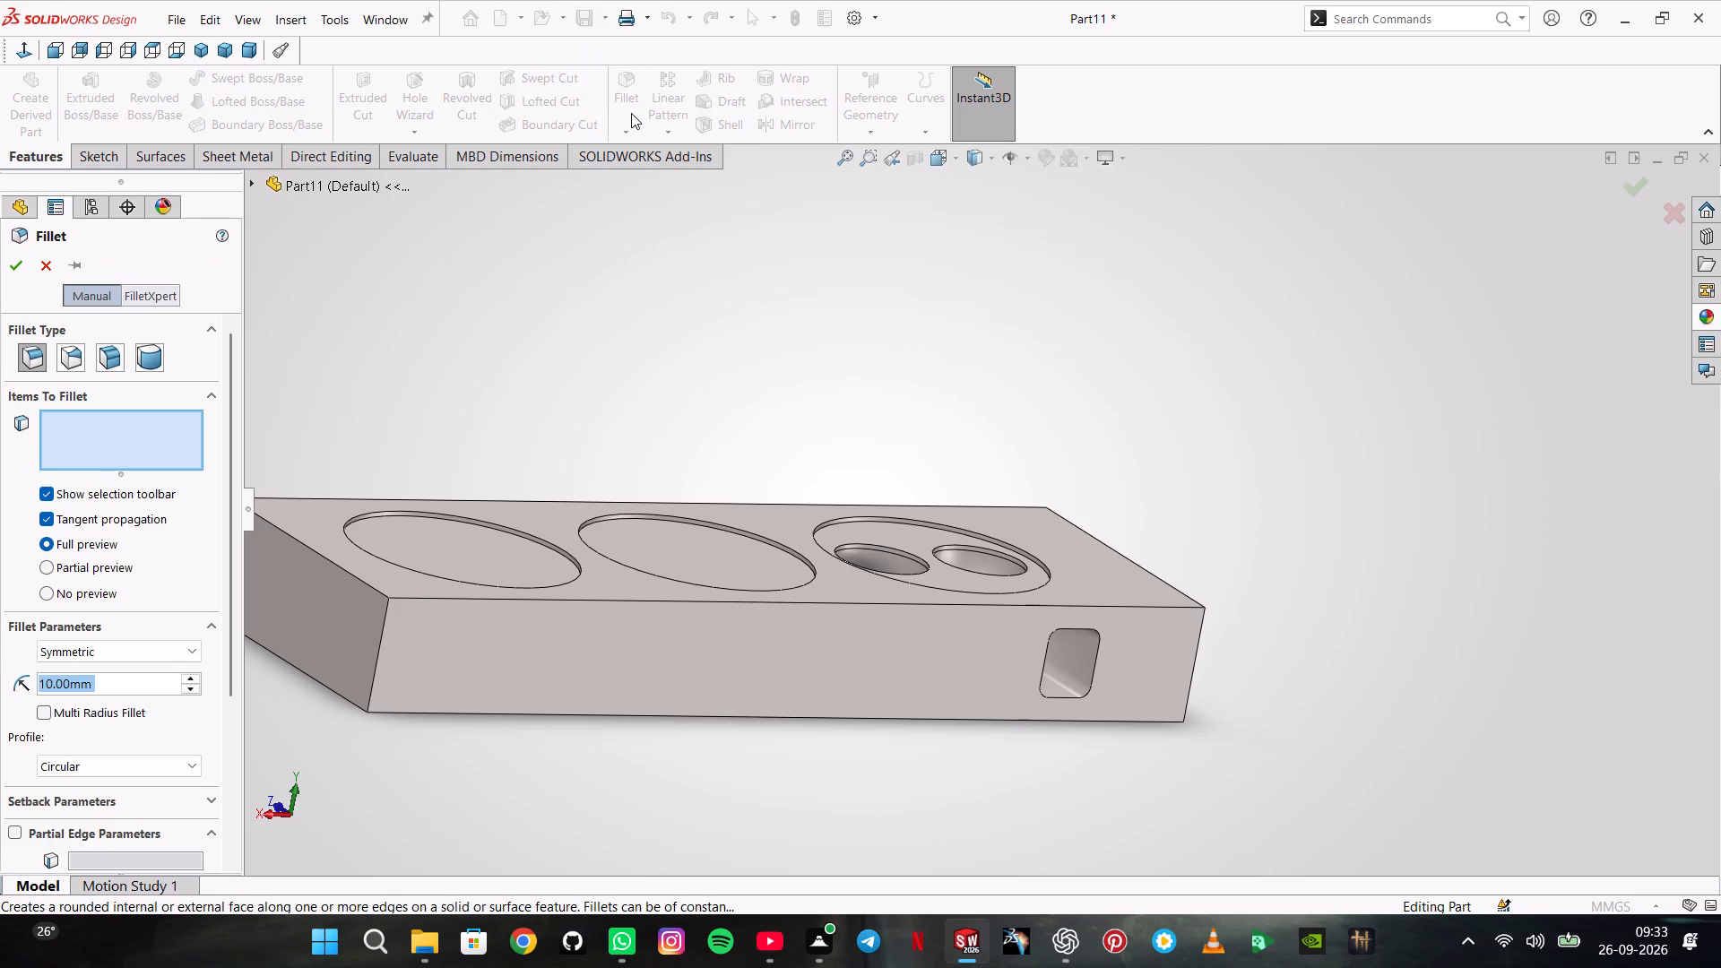
text(2.54)
key(Return)
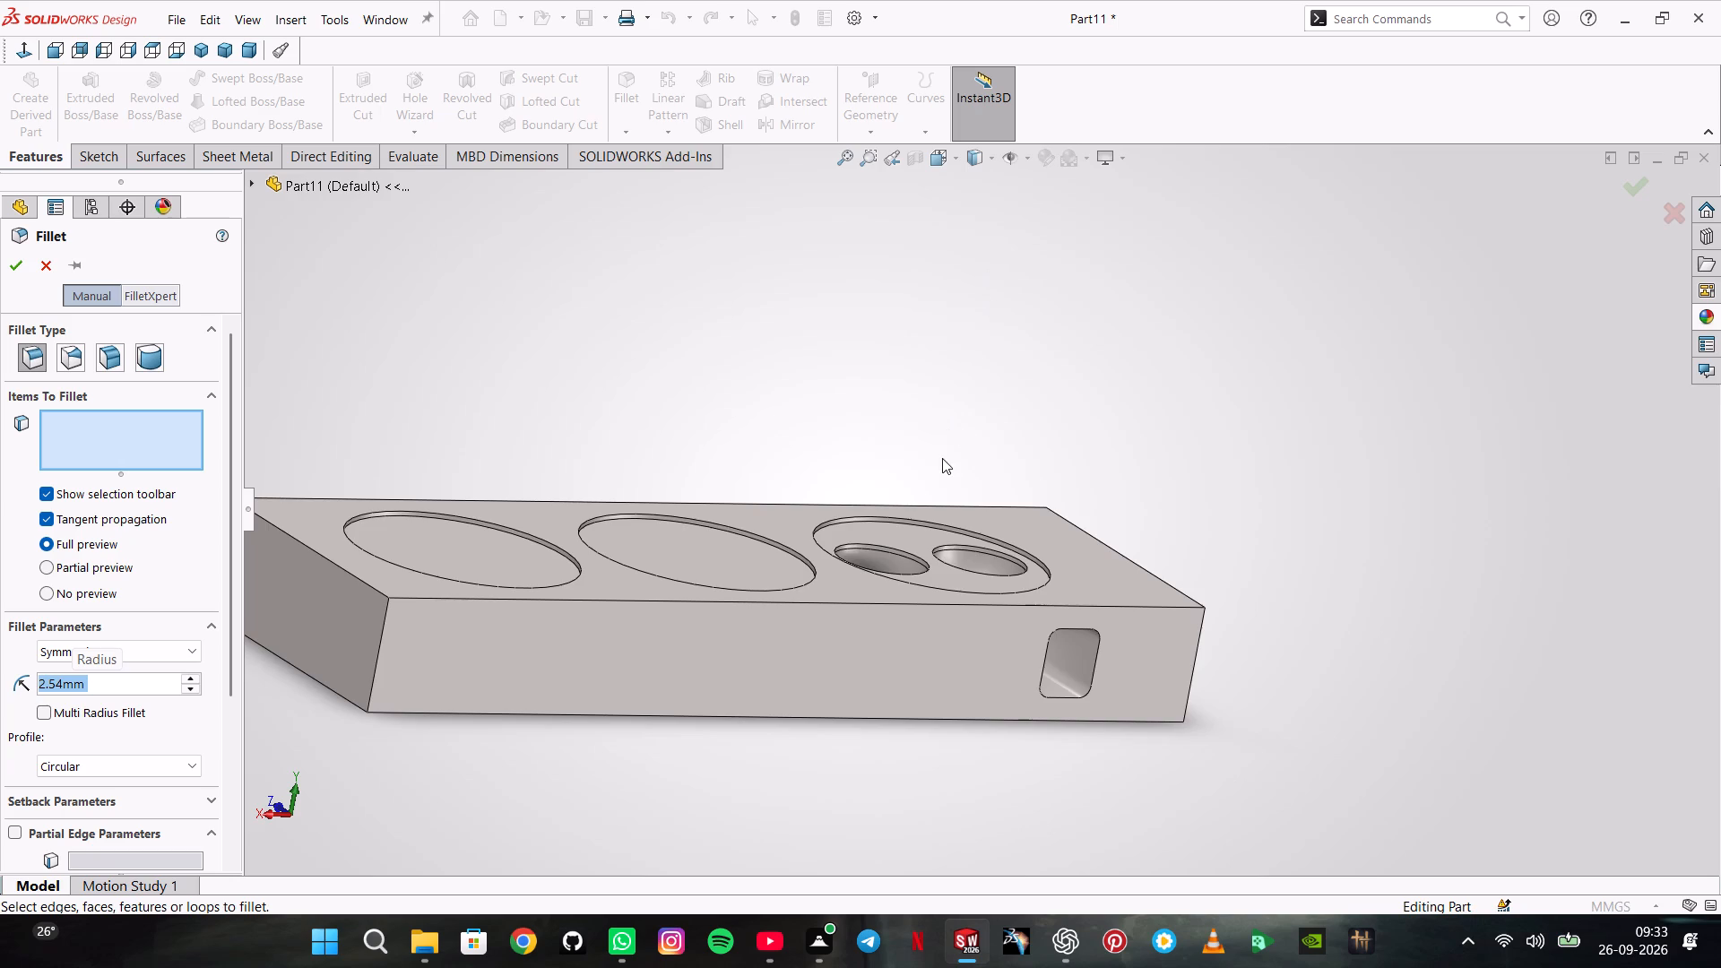
scroll(942, 458, down, 4)
click(862, 717)
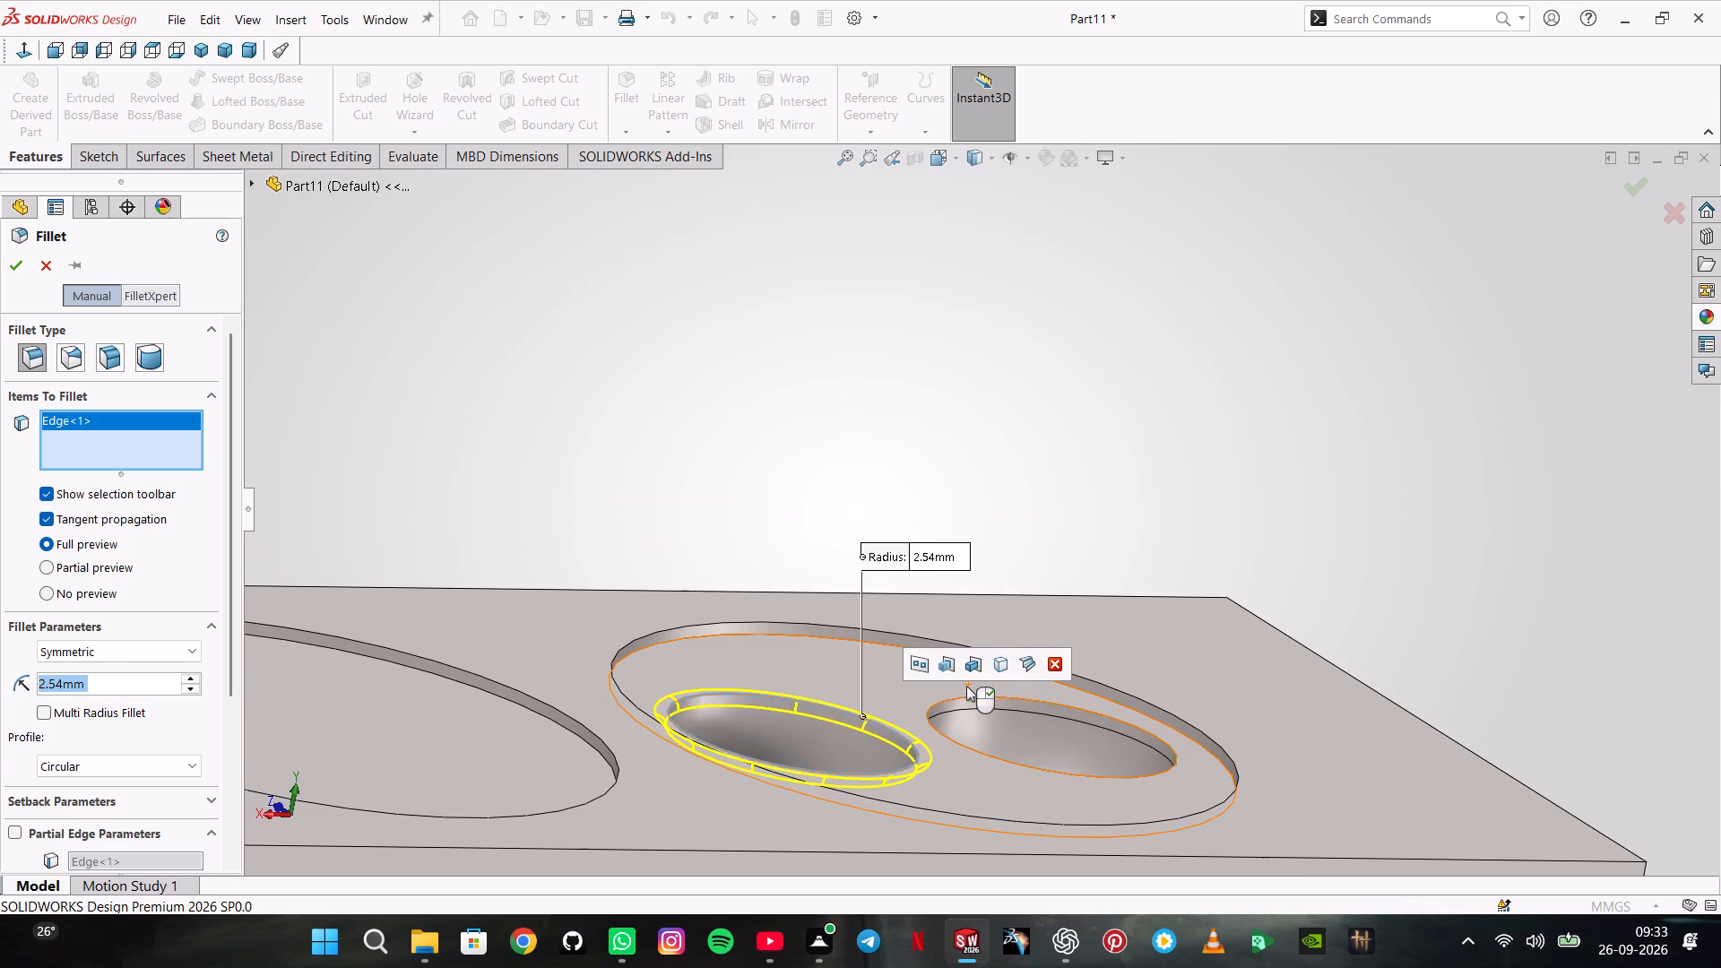
click(969, 696)
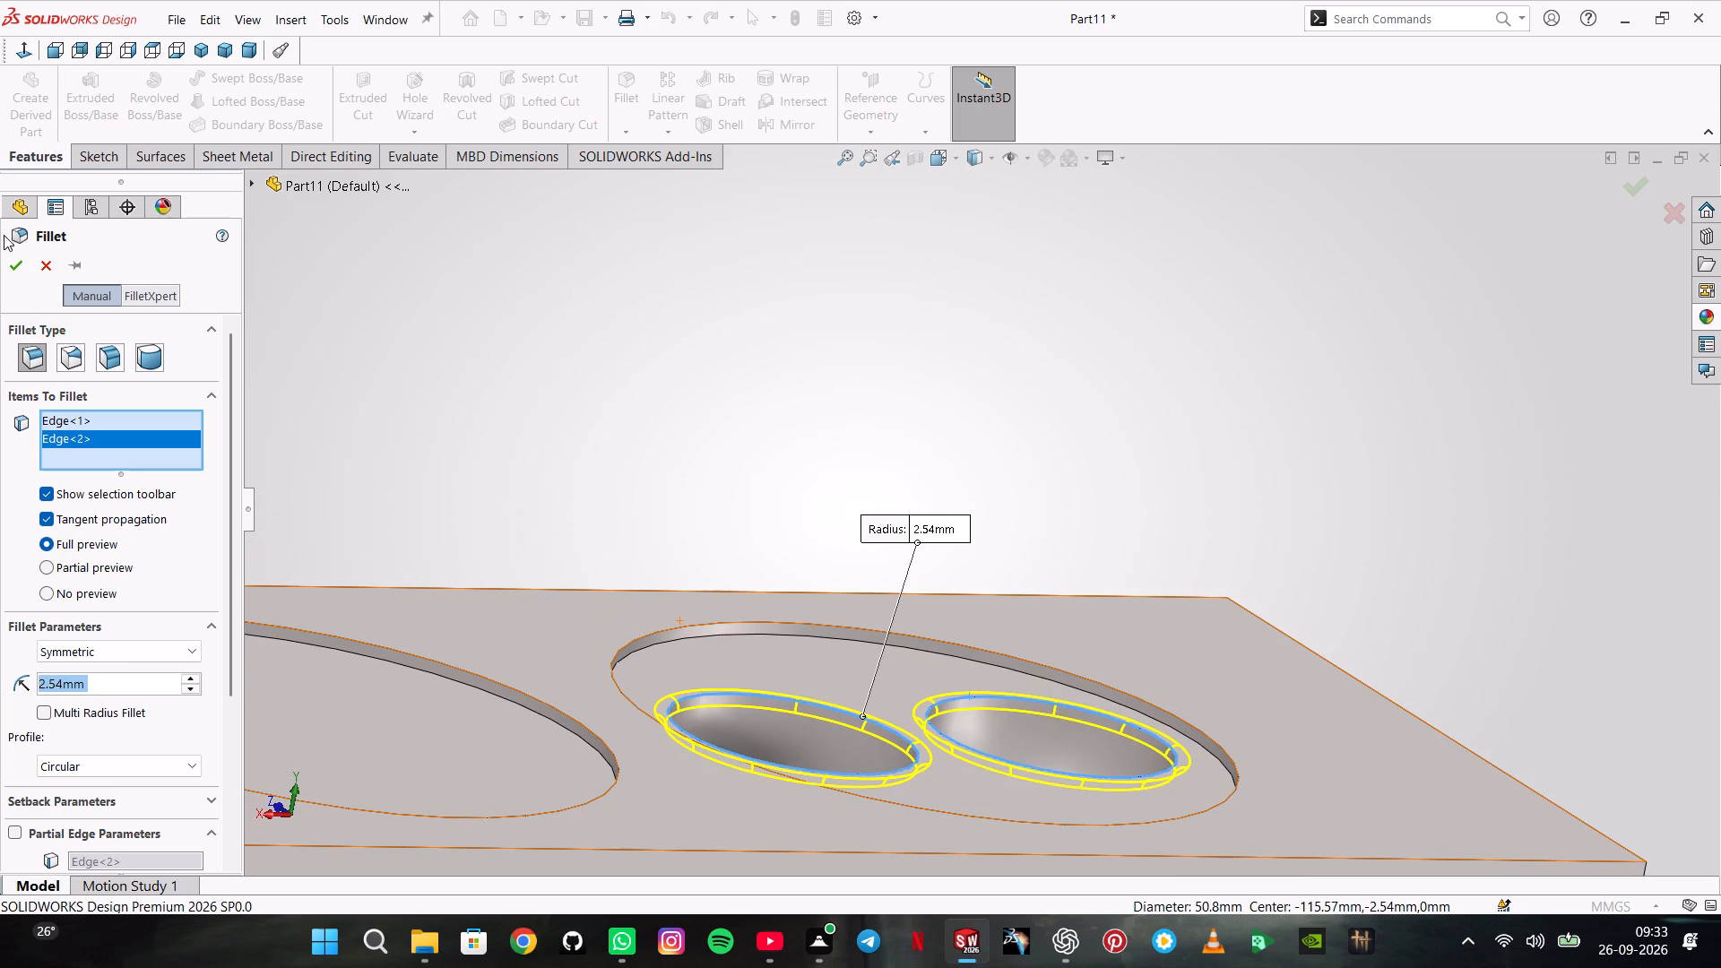
click(11, 267)
click(806, 328)
Start a linear pattern along the block's long top edge with a spacing of 146.5 mm.
scroll(826, 328, up, 1)
middle_drag(826, 328, 821, 376)
scroll(822, 375, up, 4)
scroll(750, 409, up, 2)
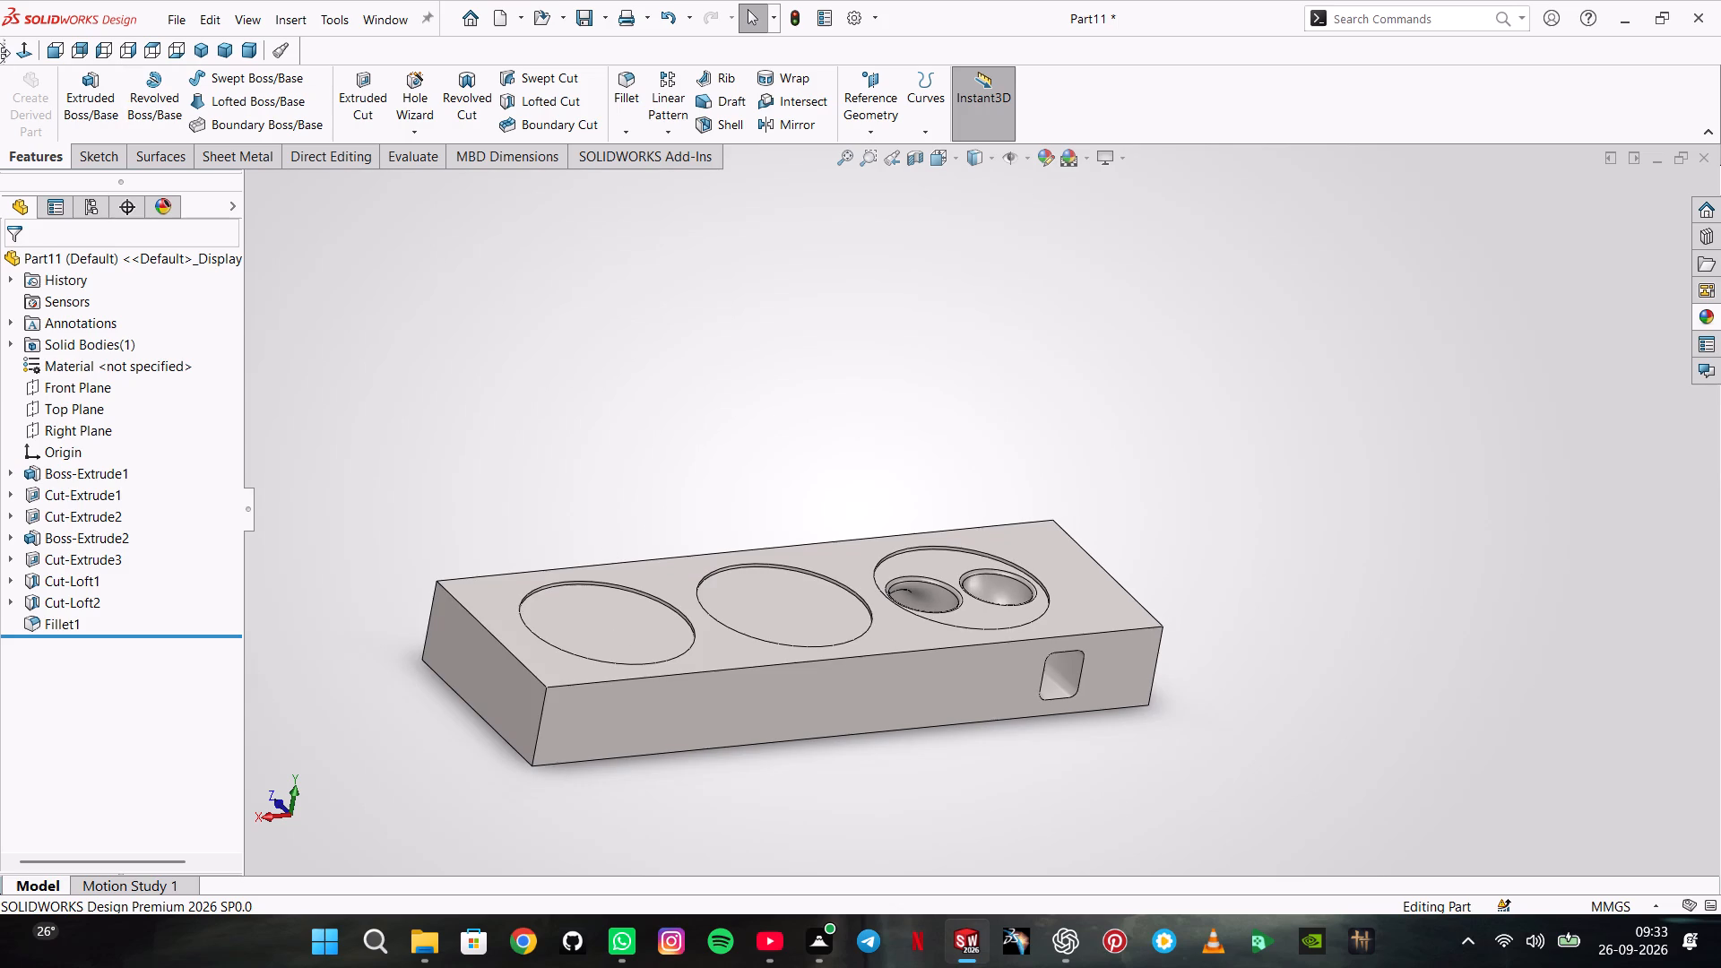
click(26, 52)
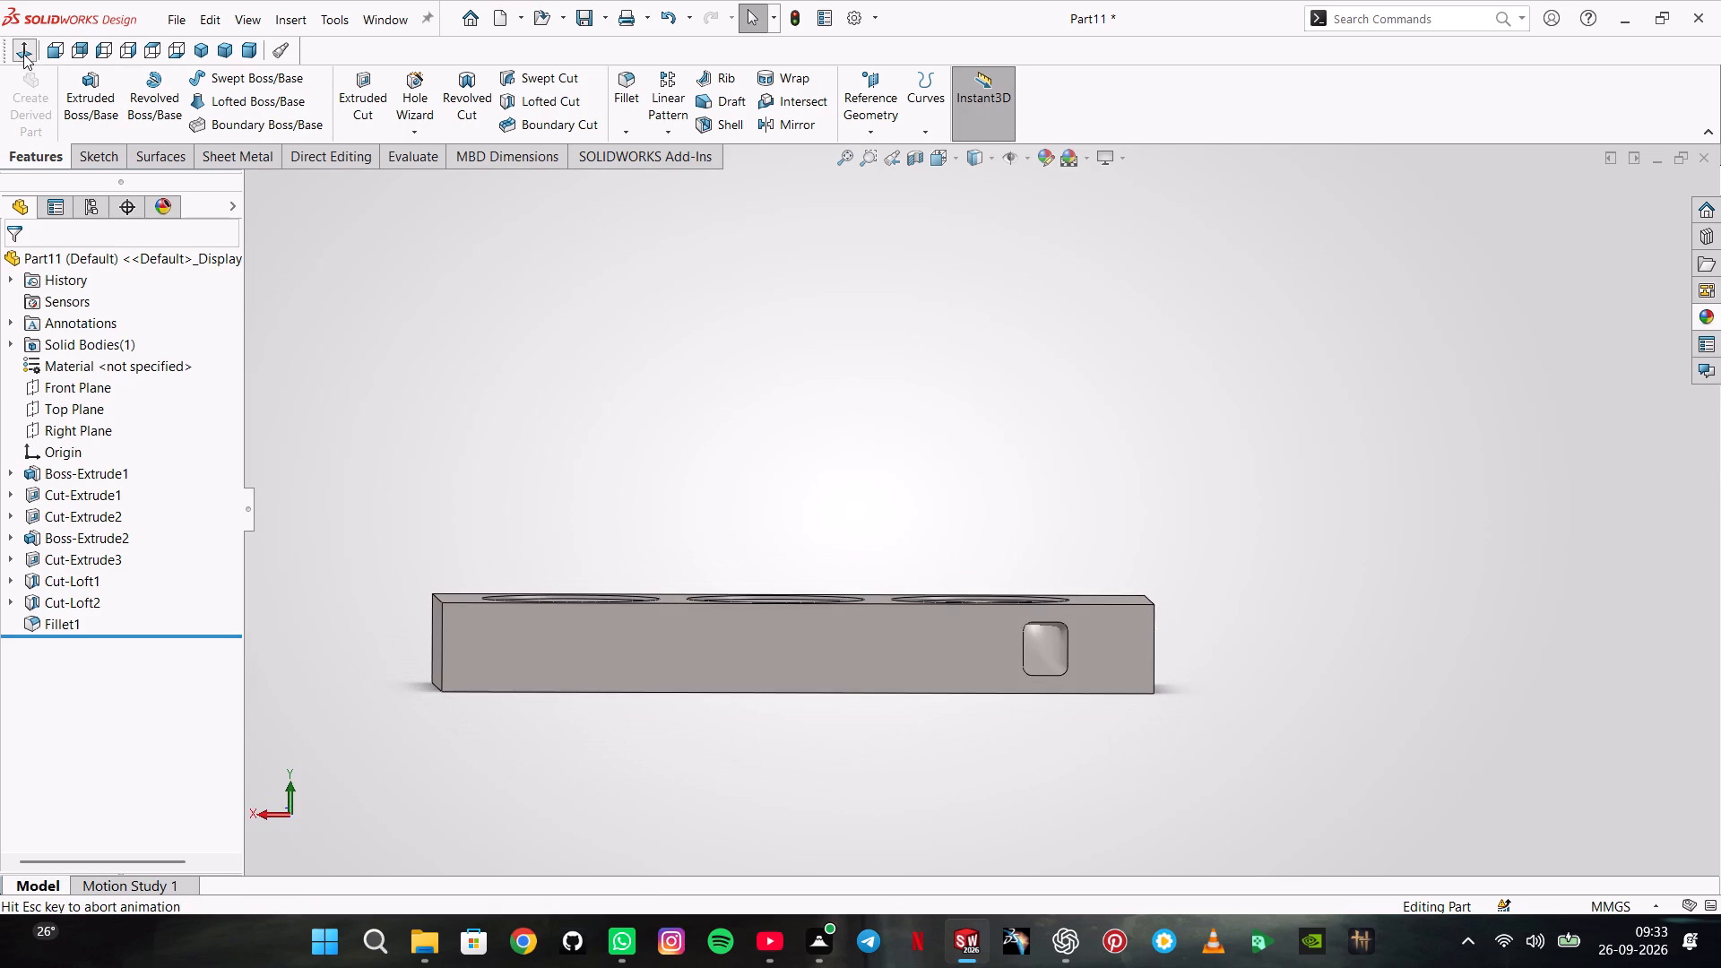
click(195, 45)
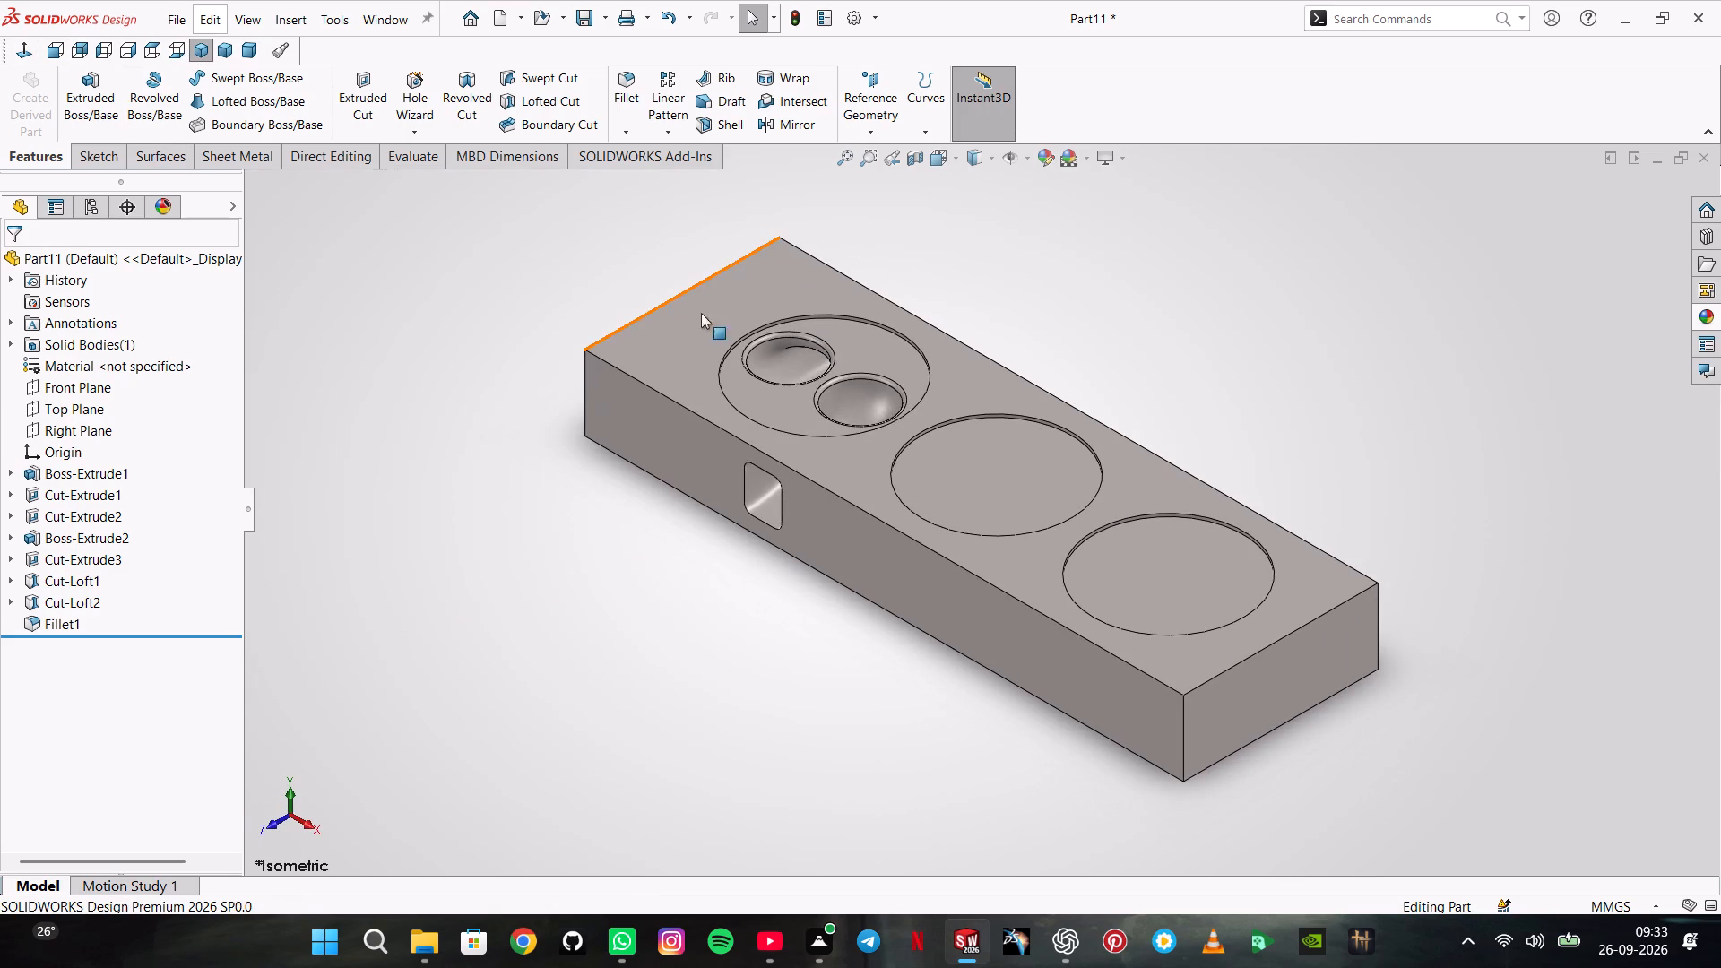
scroll(791, 691, up, 1)
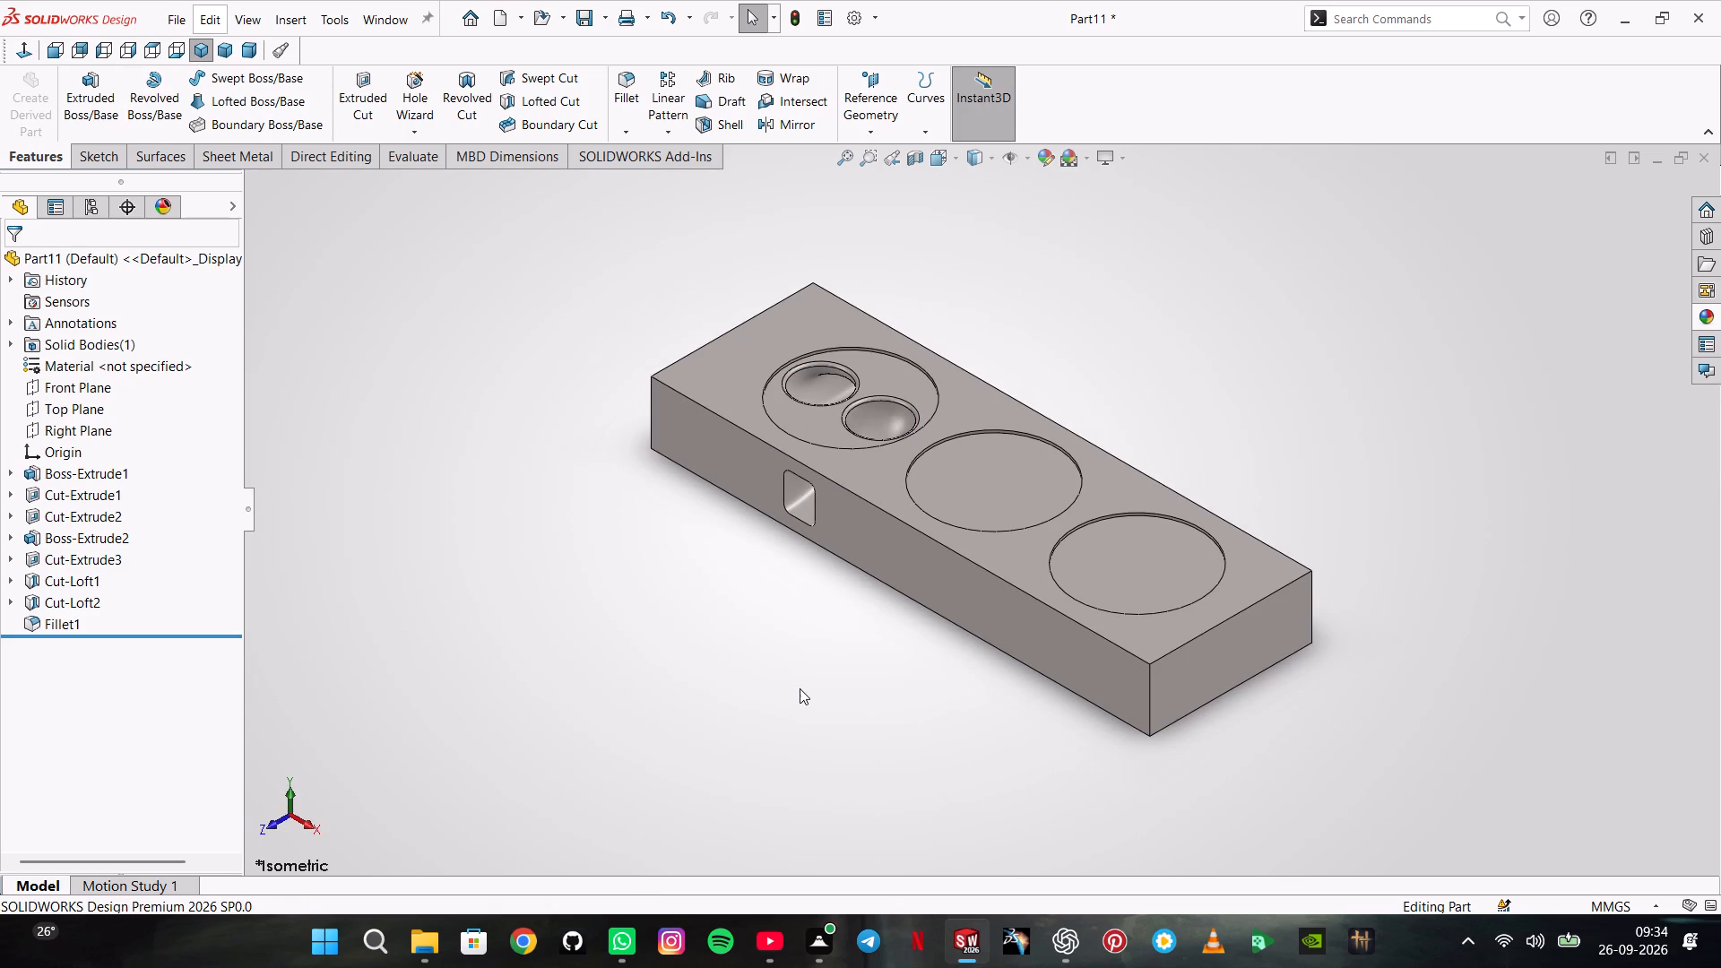
click(661, 93)
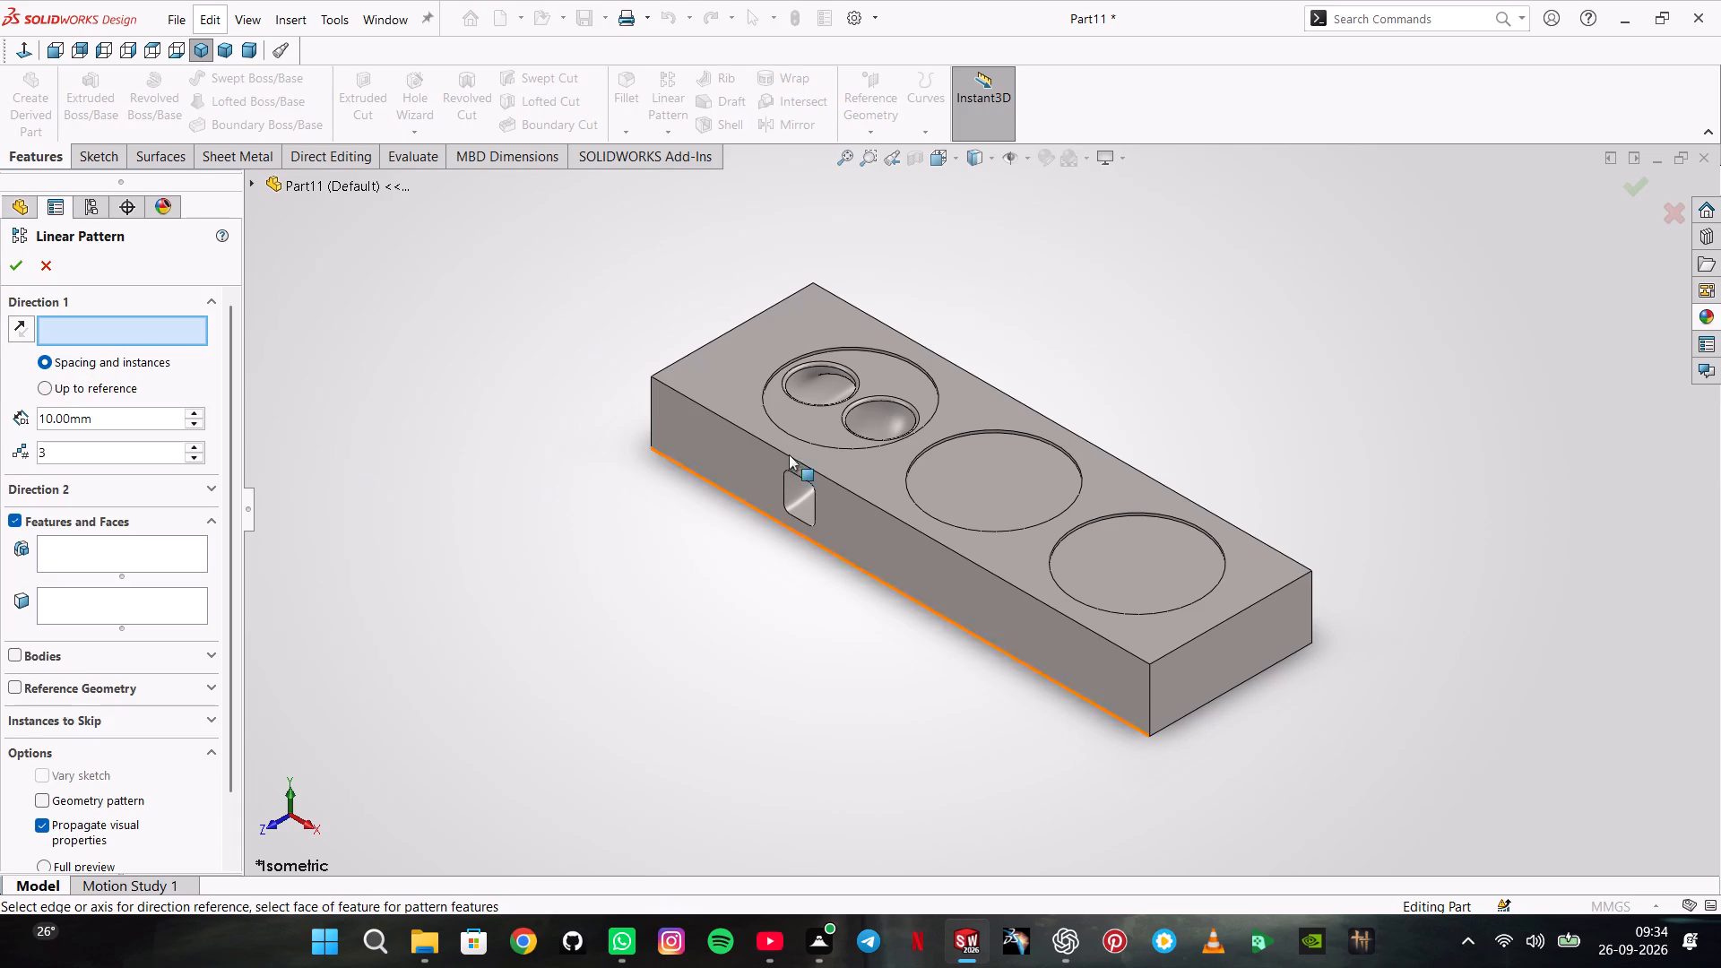
click(962, 368)
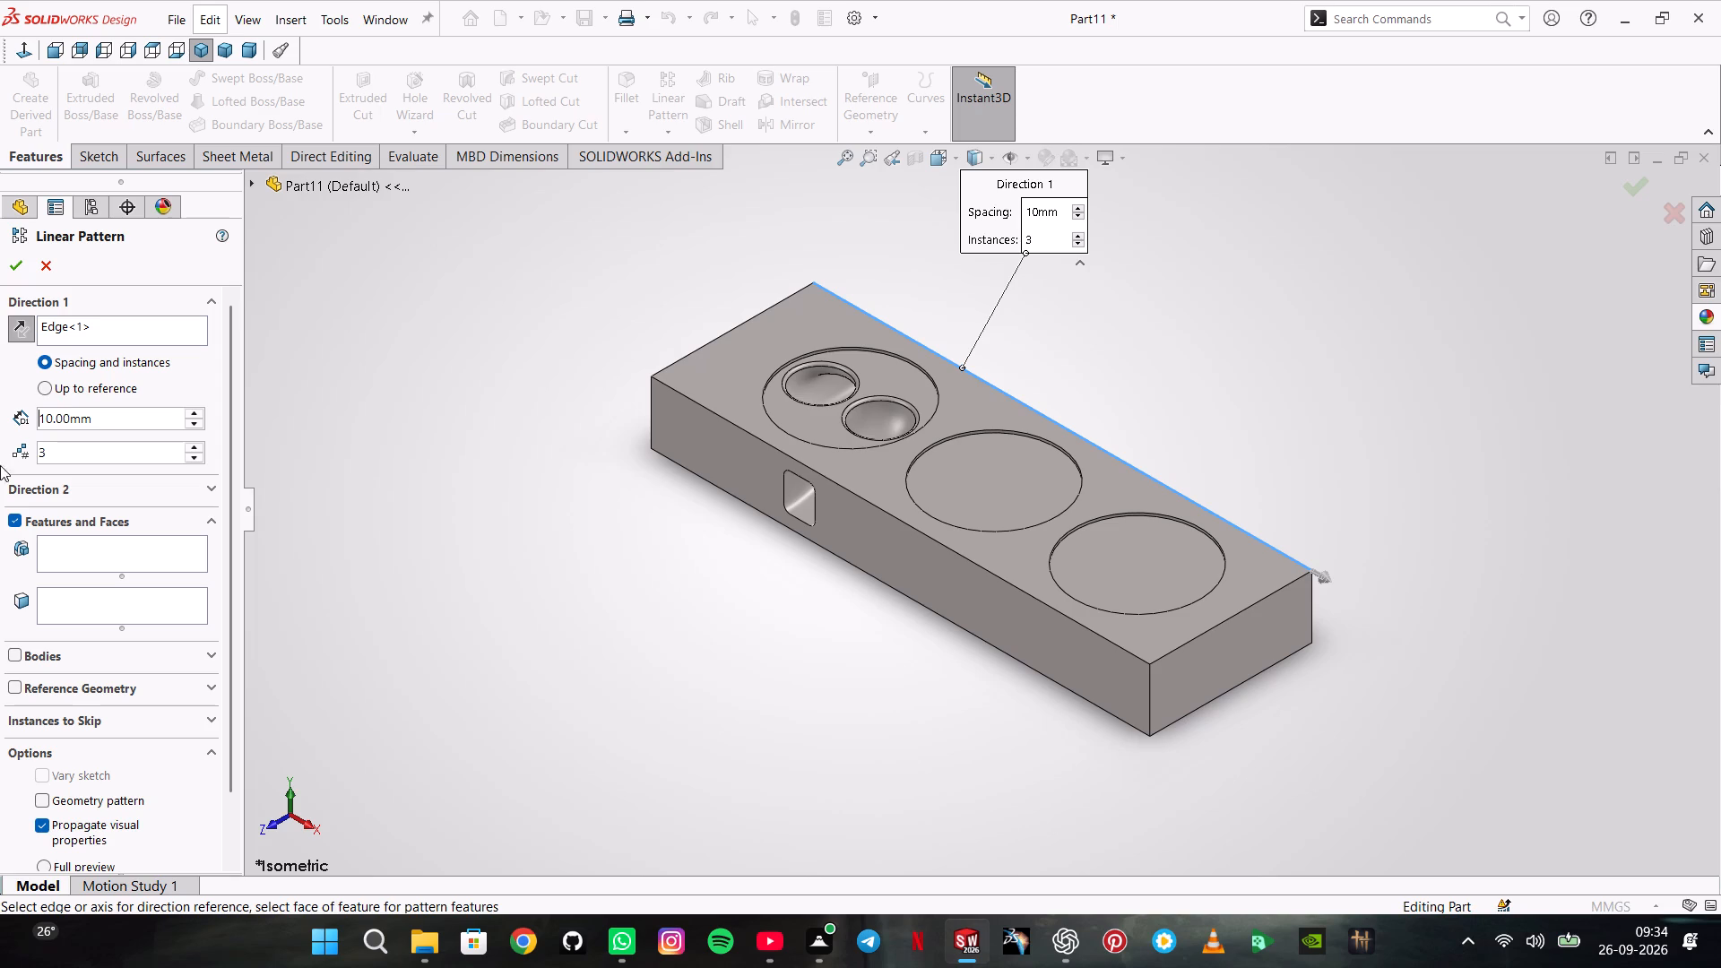
click(258, 183)
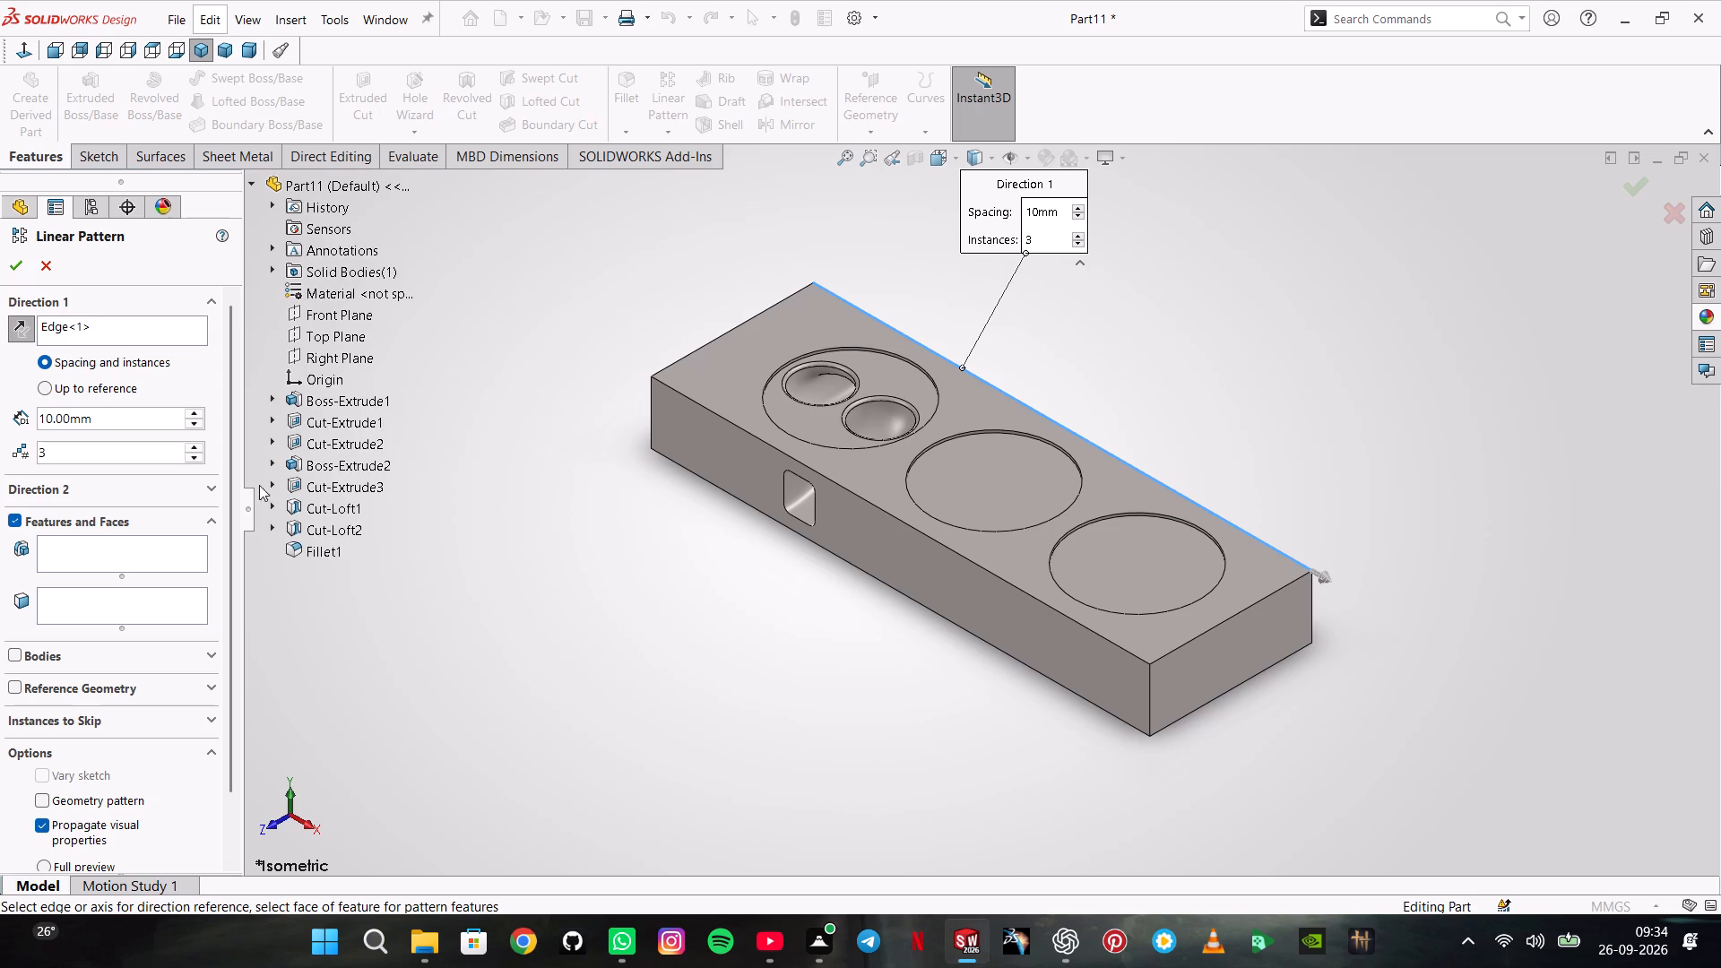
click(287, 539)
click(132, 409)
double_click(134, 412)
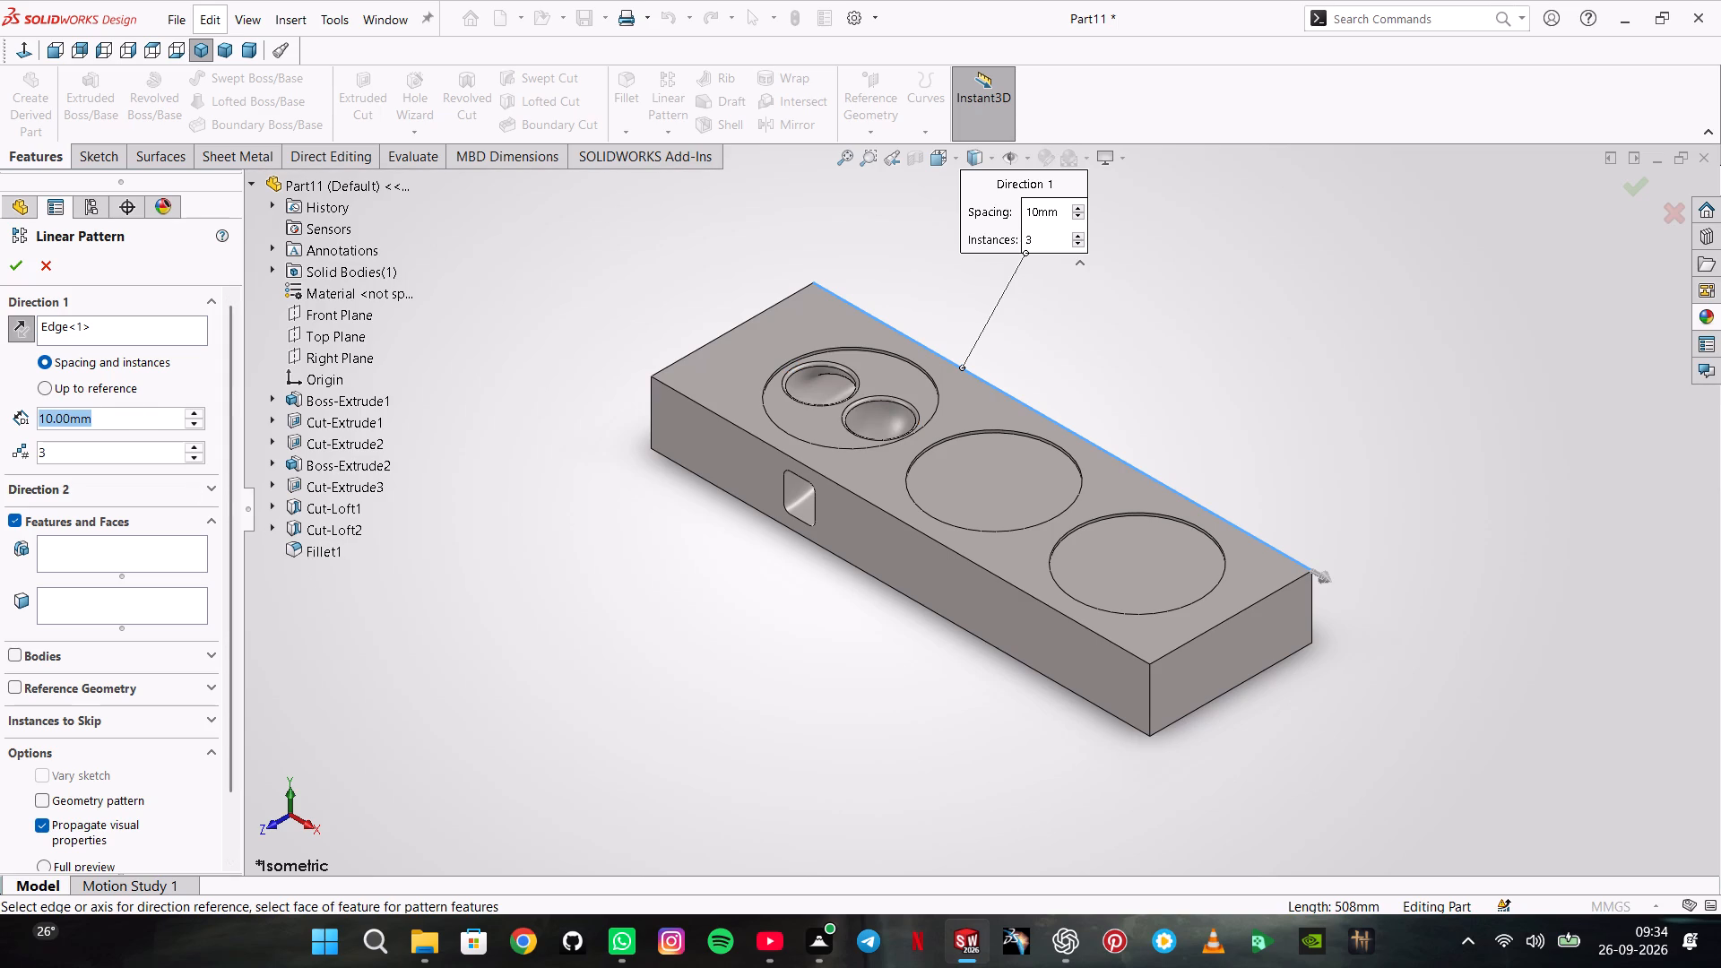
text(146.5)
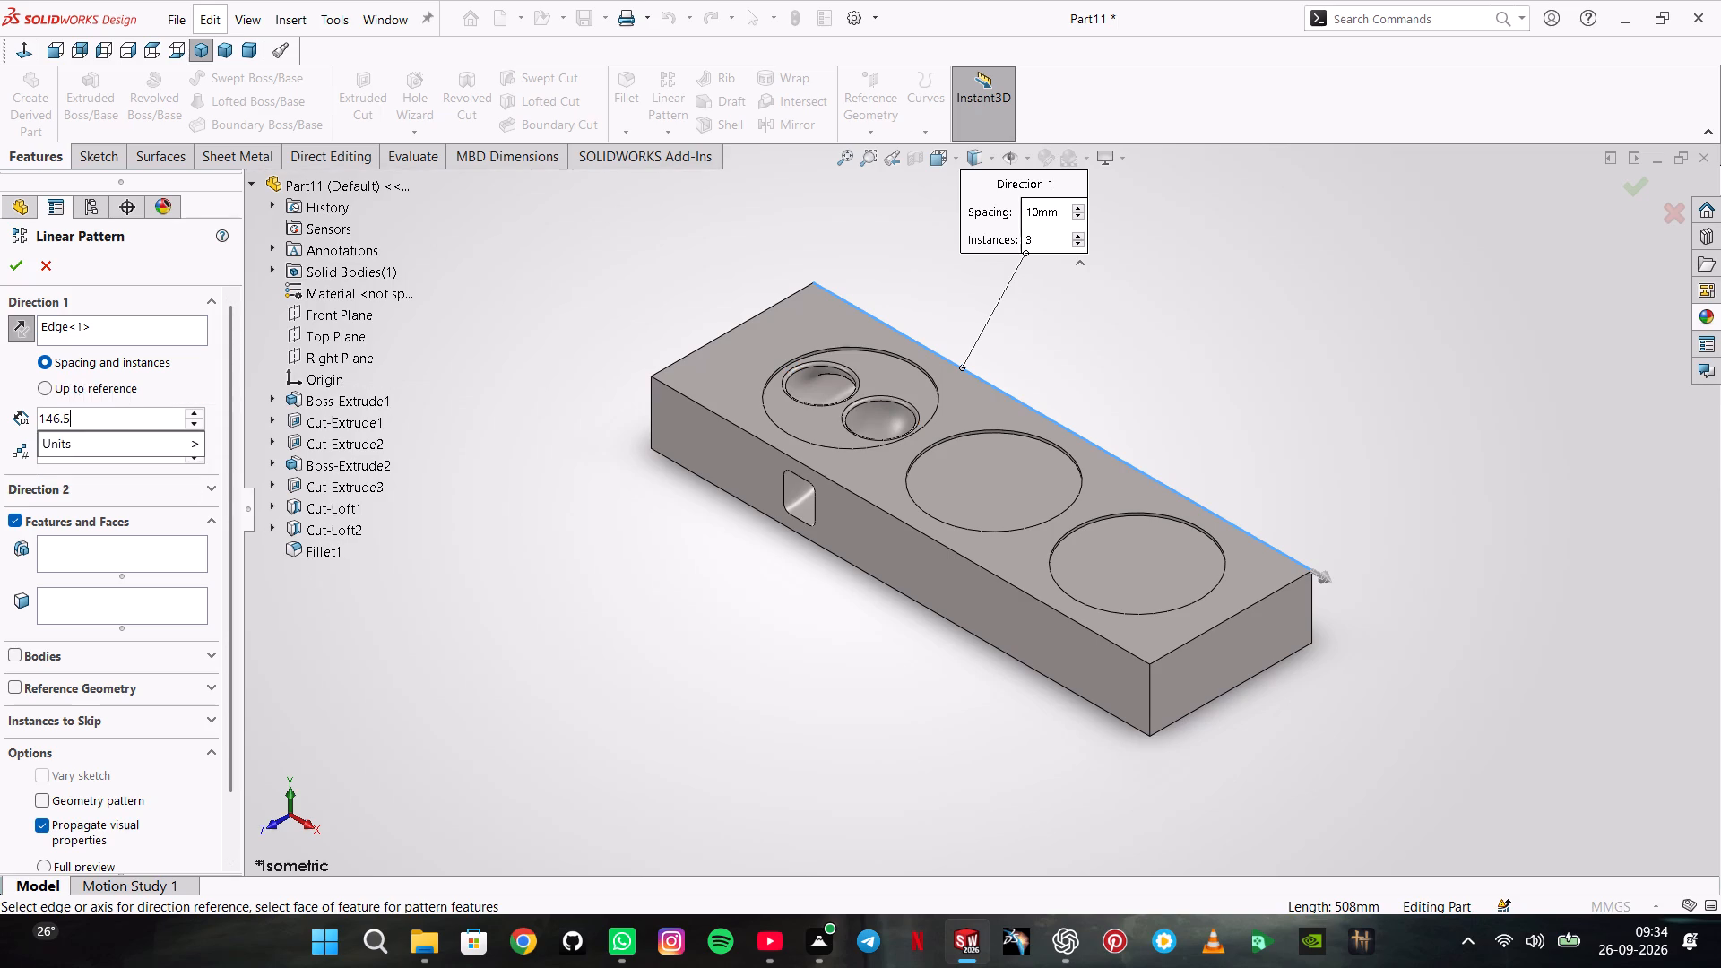
key(Return)
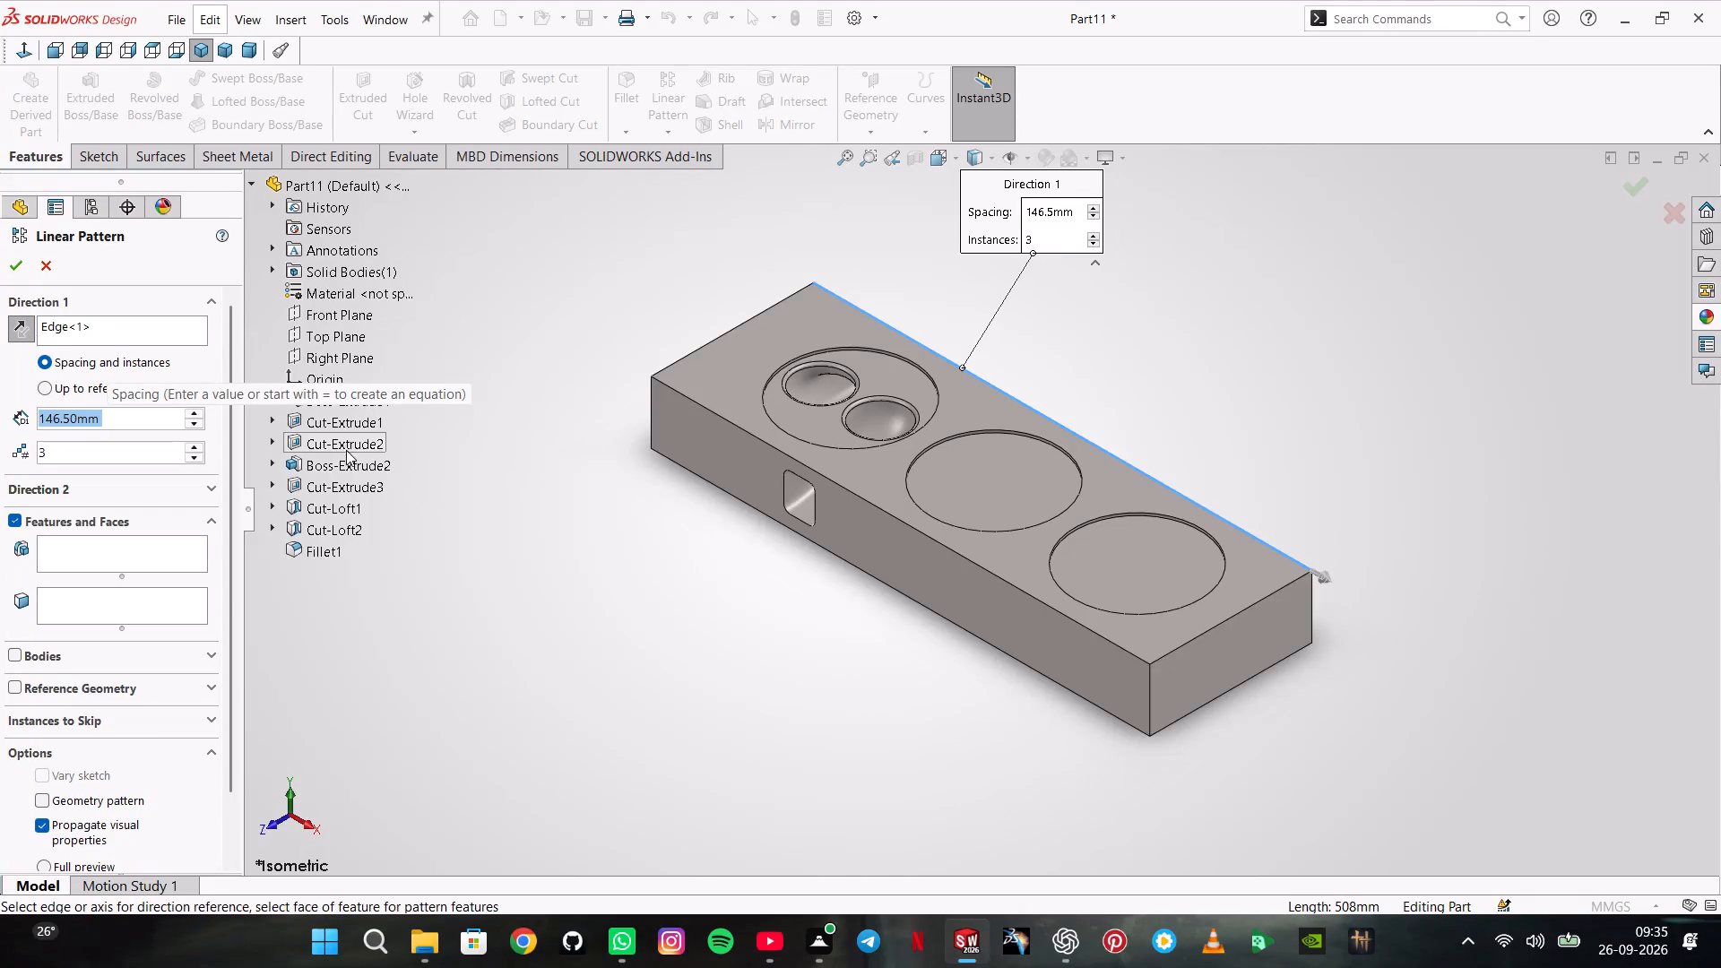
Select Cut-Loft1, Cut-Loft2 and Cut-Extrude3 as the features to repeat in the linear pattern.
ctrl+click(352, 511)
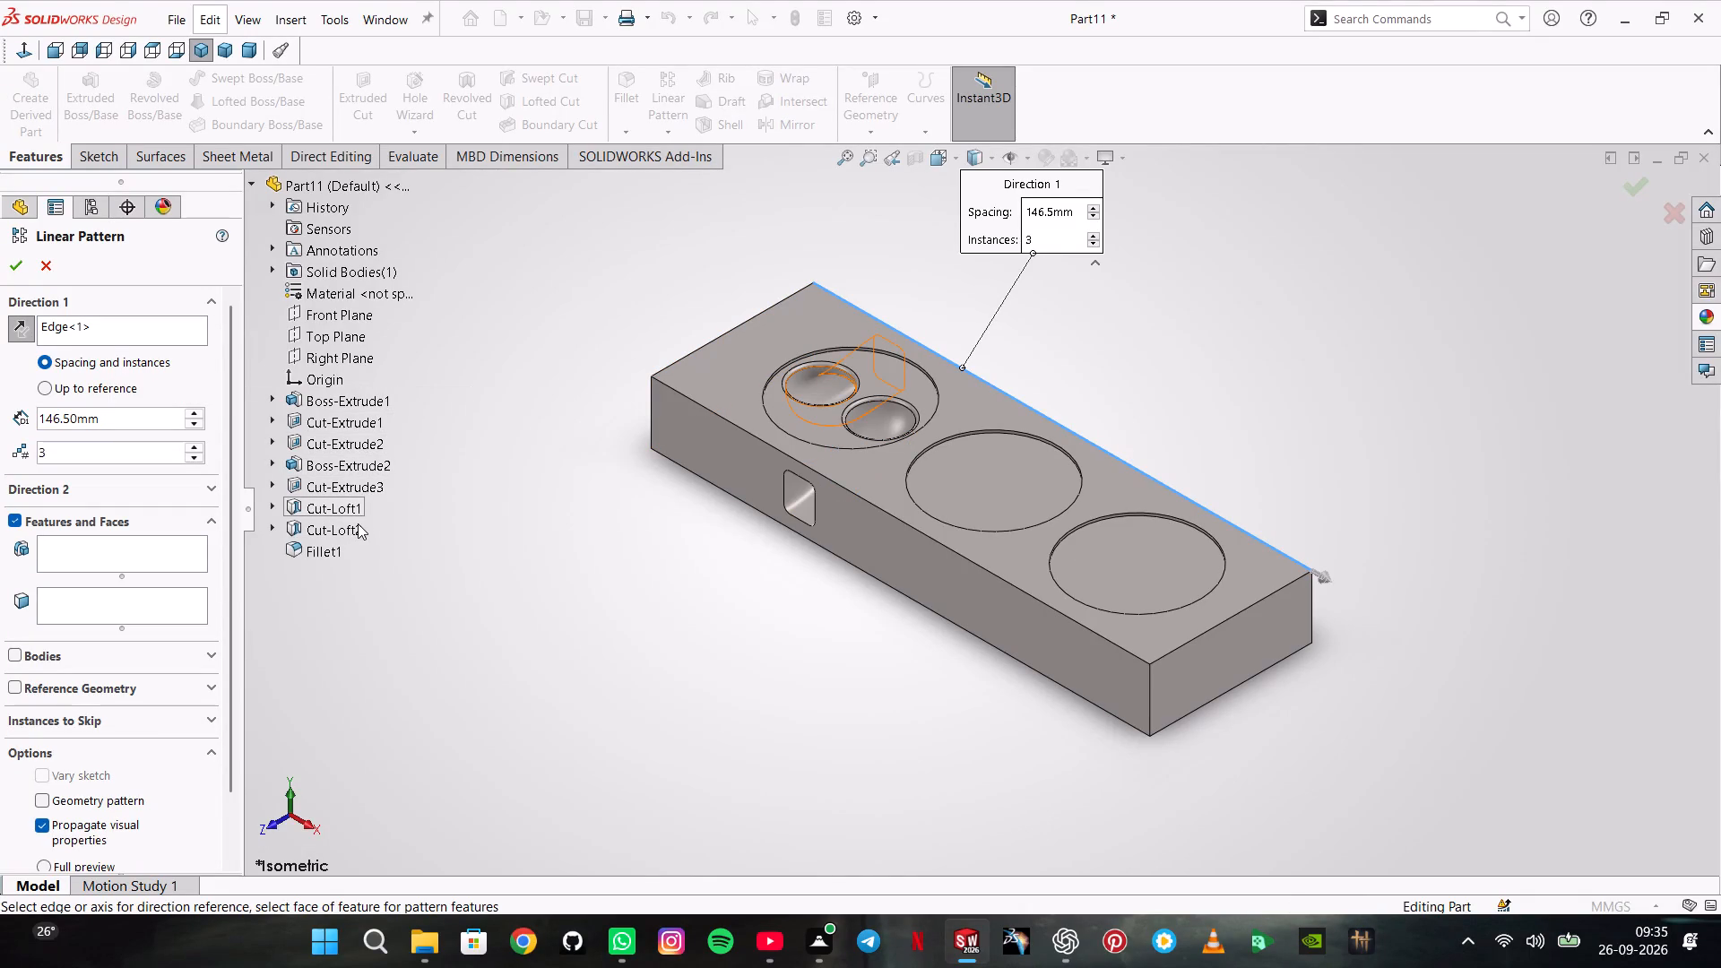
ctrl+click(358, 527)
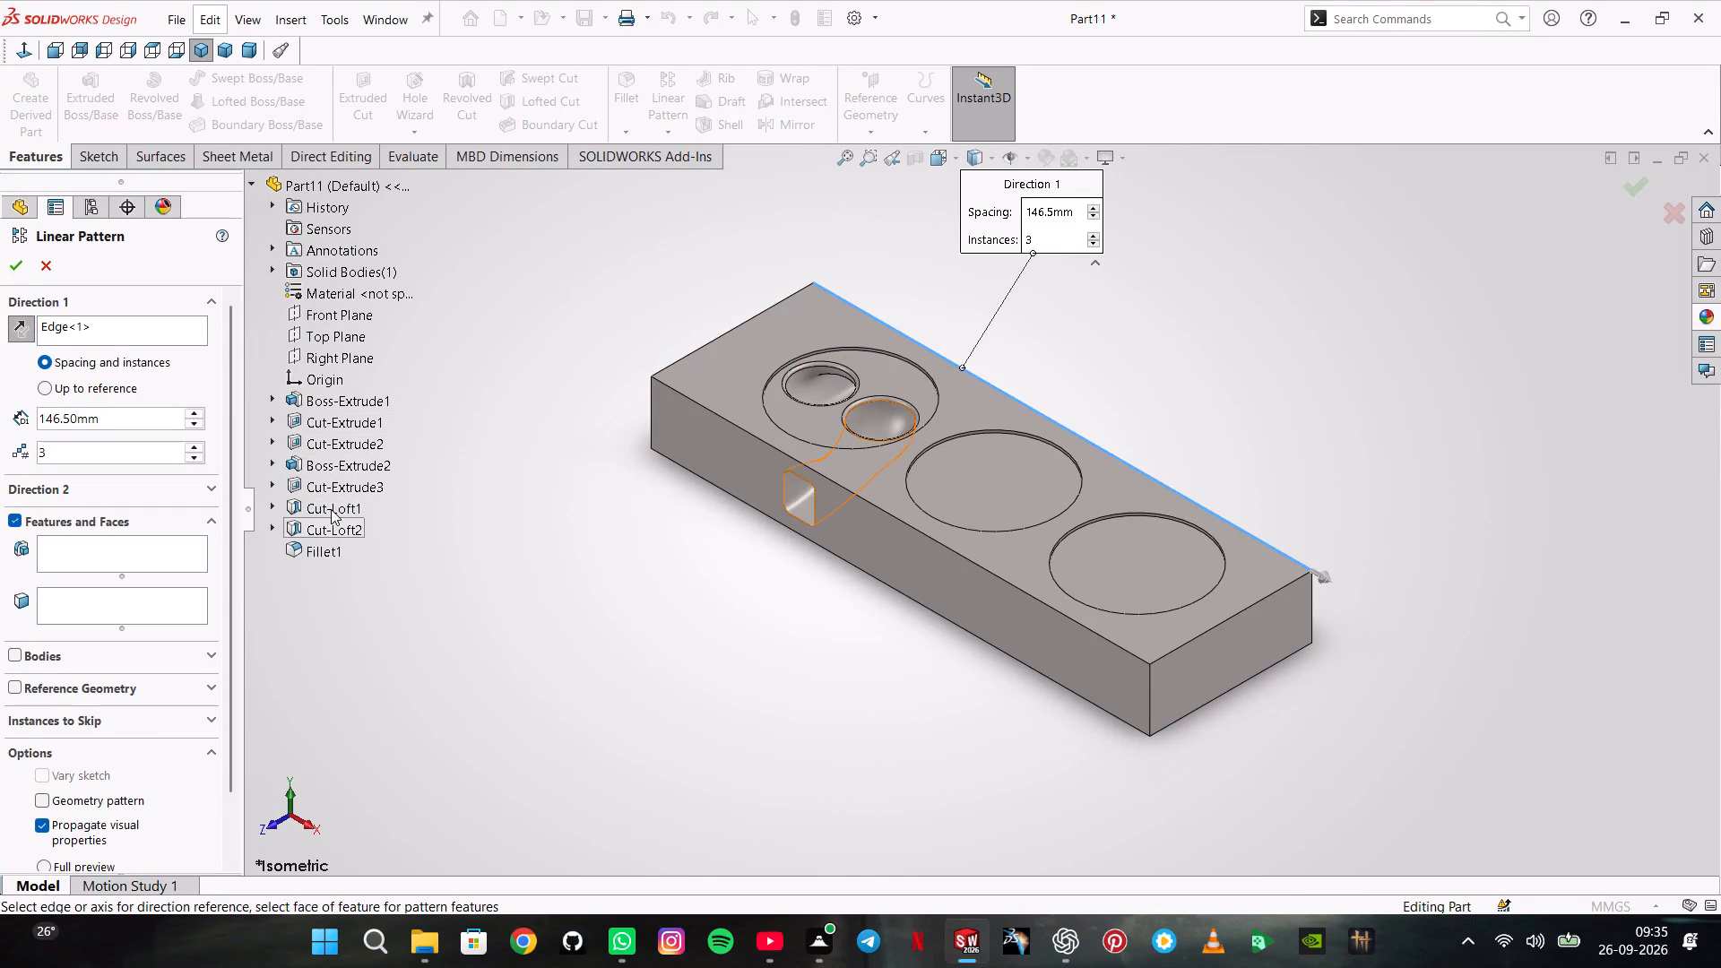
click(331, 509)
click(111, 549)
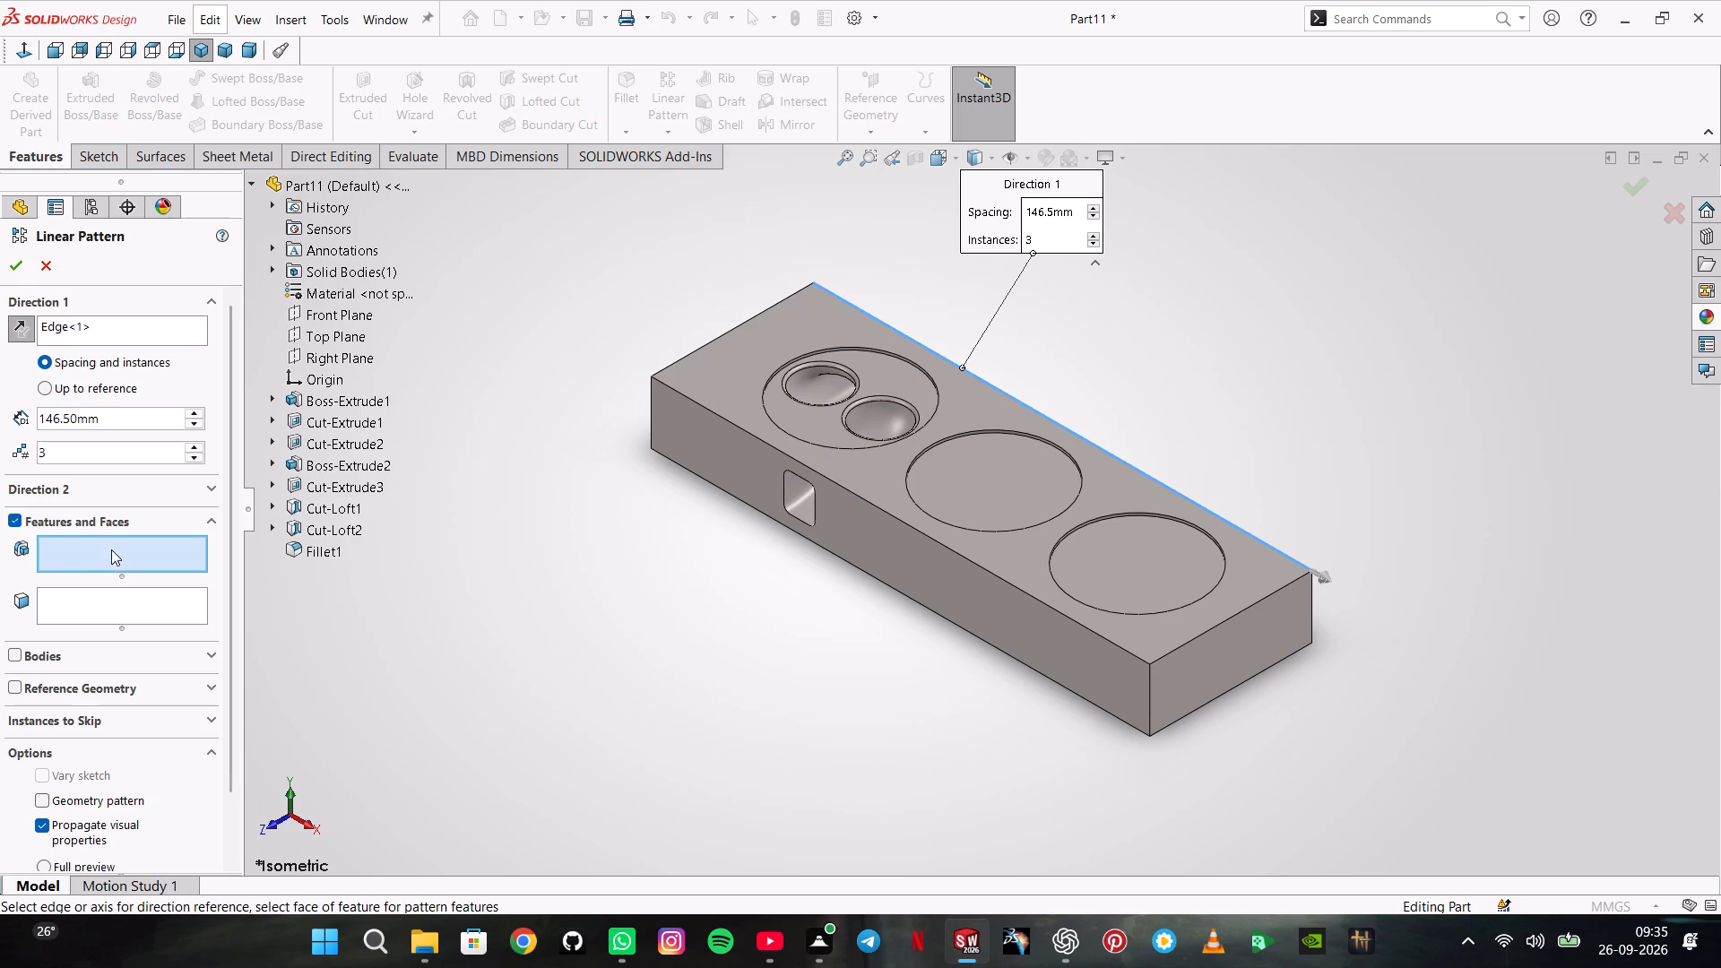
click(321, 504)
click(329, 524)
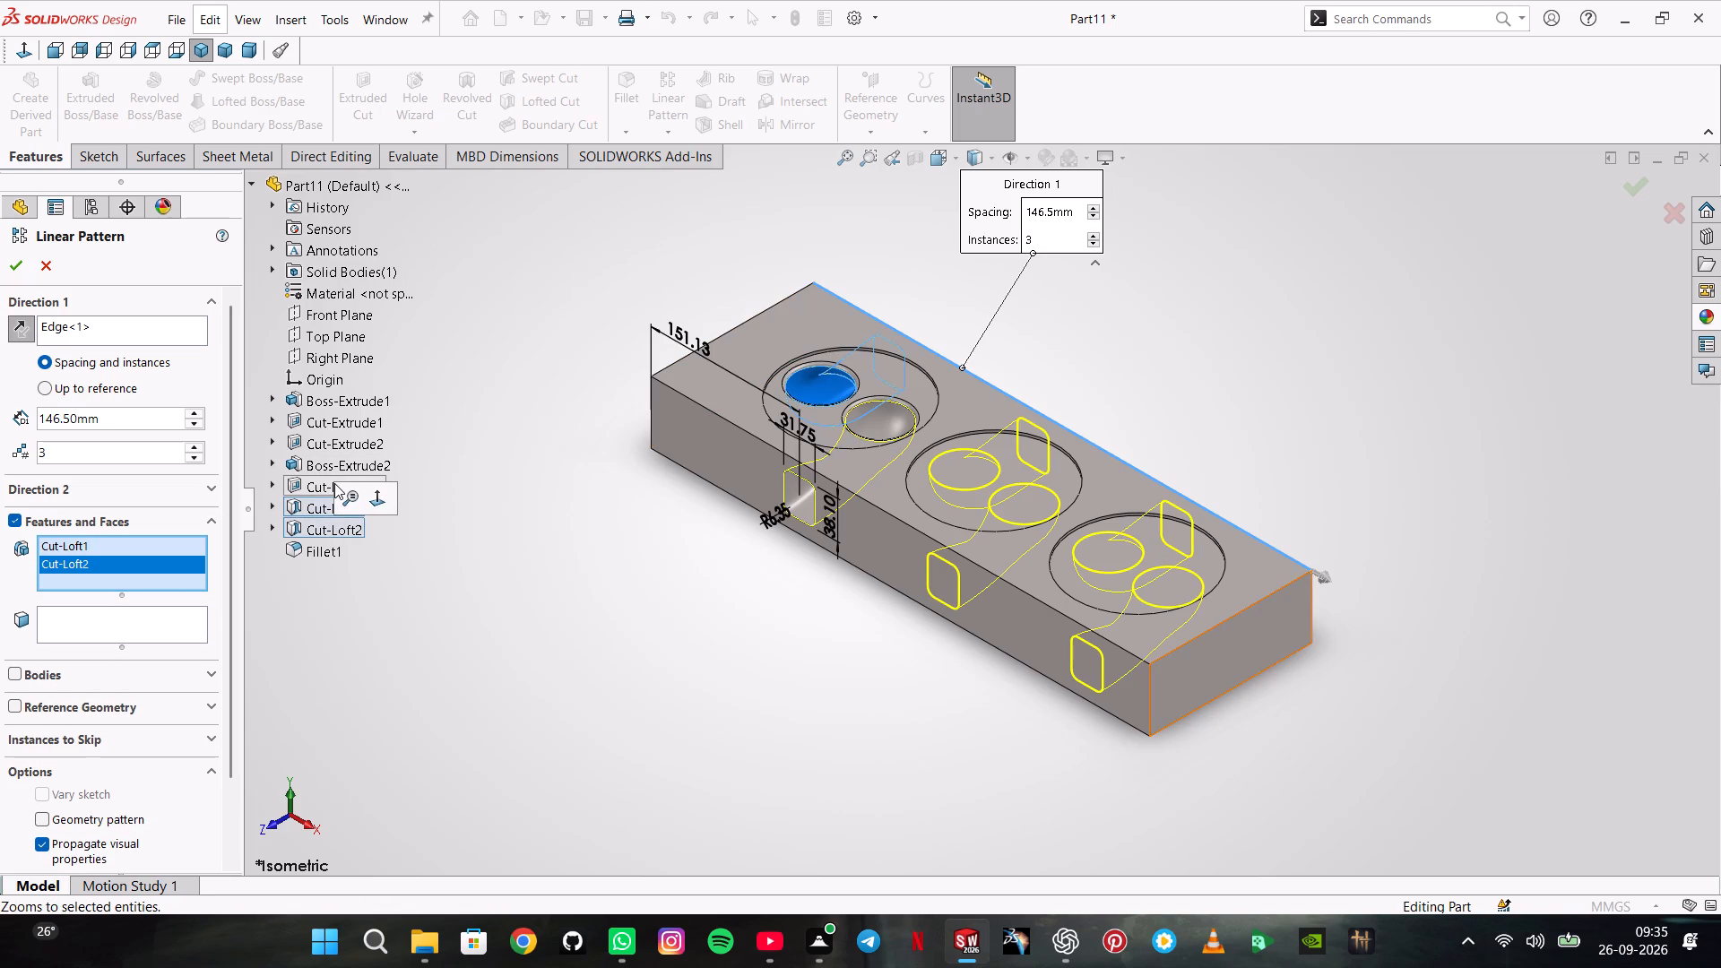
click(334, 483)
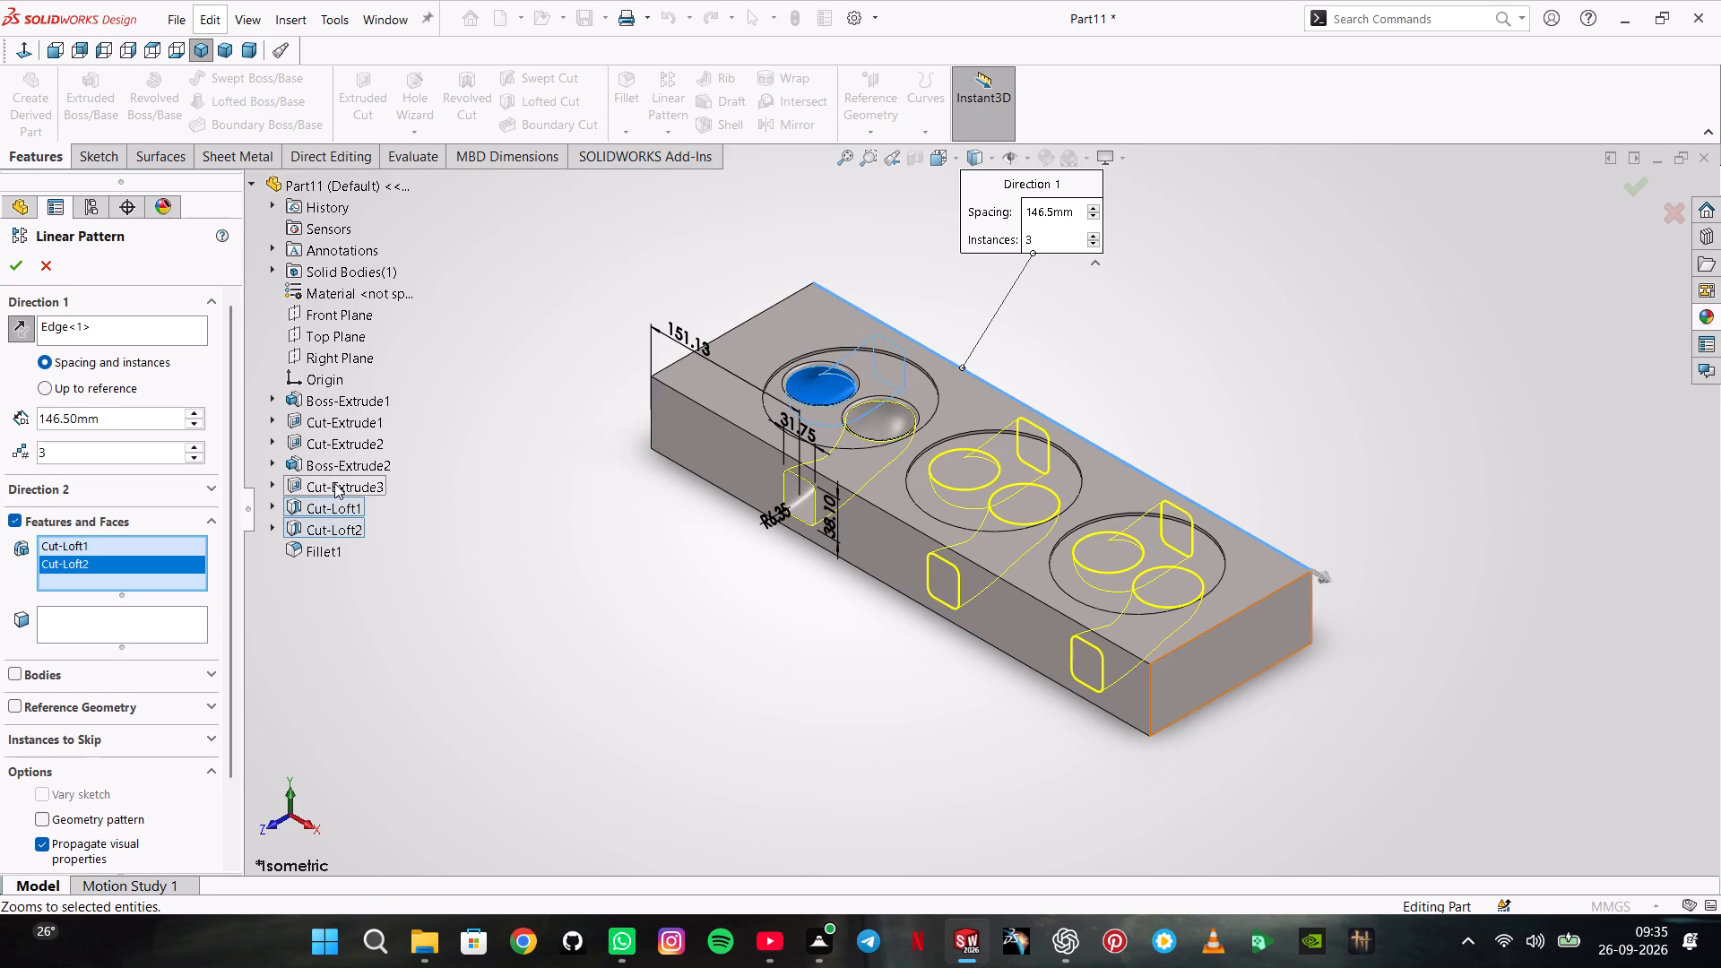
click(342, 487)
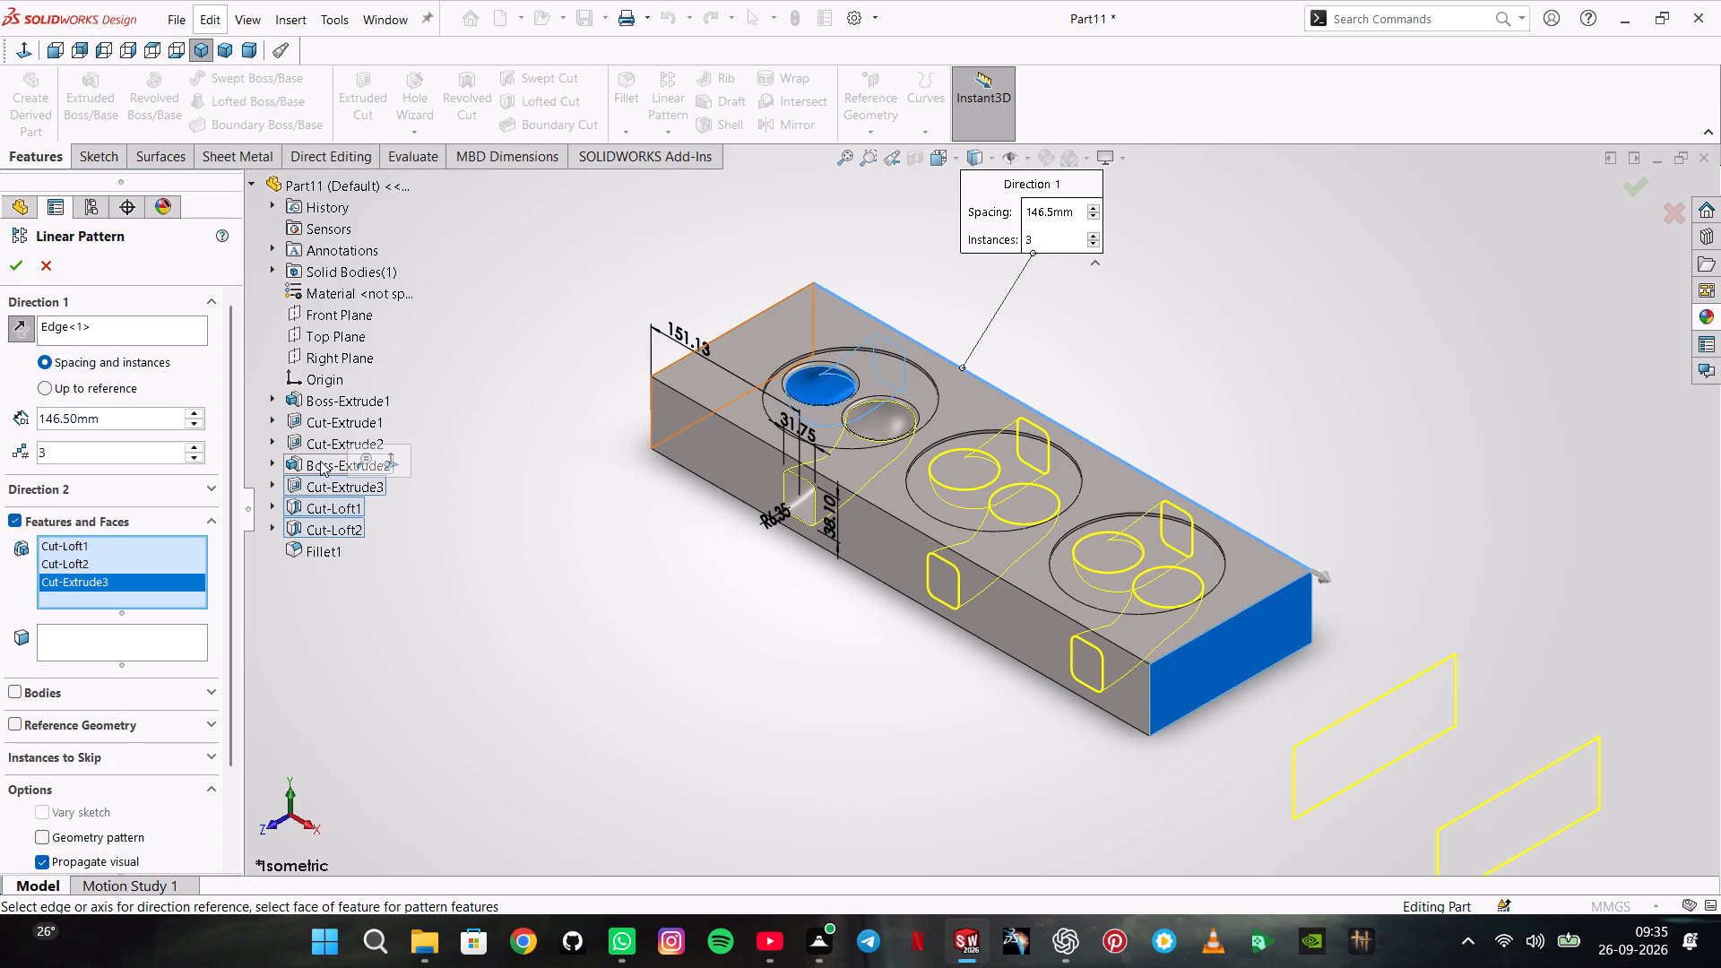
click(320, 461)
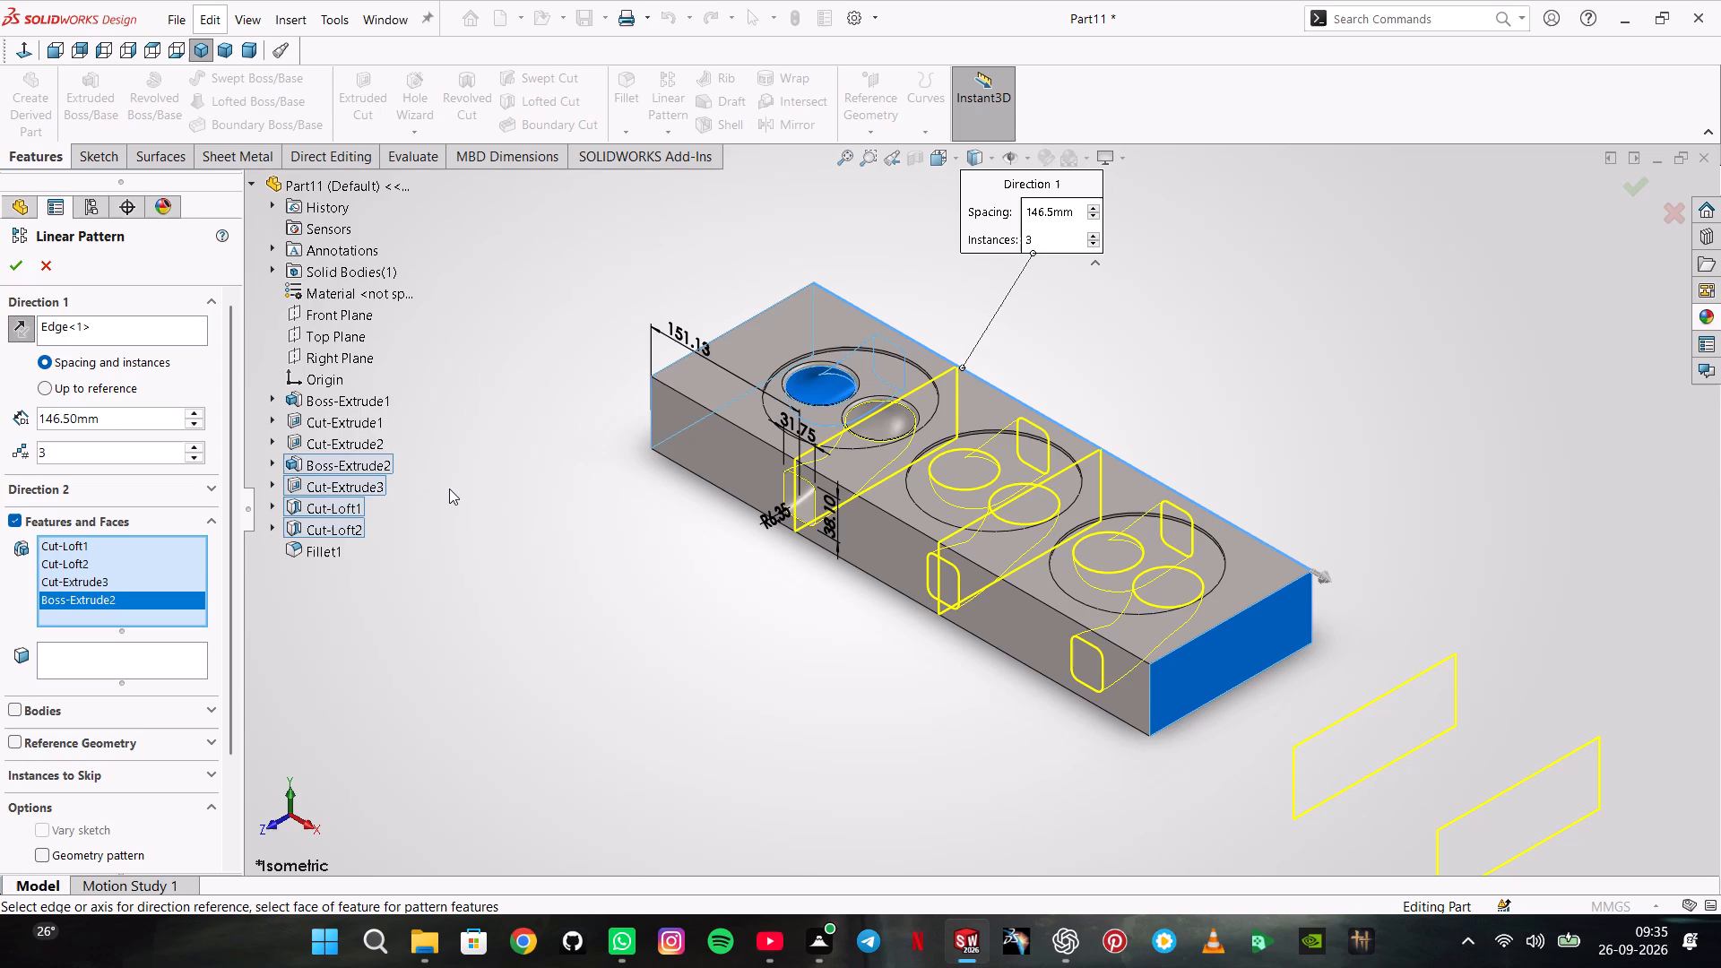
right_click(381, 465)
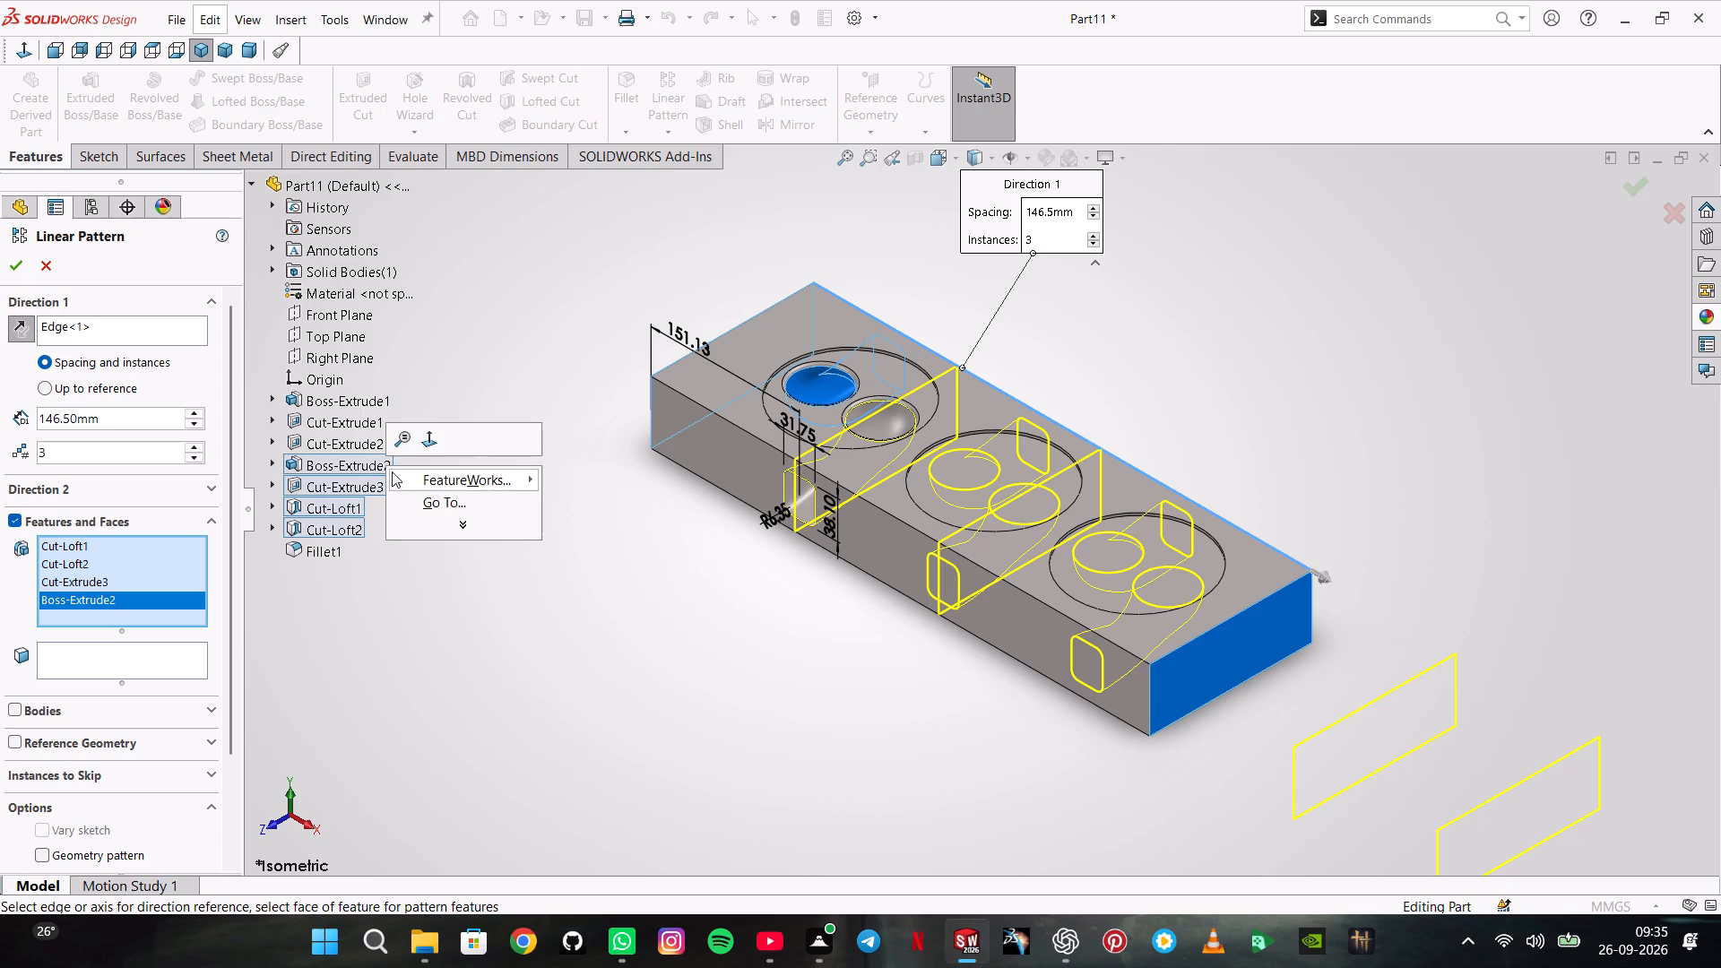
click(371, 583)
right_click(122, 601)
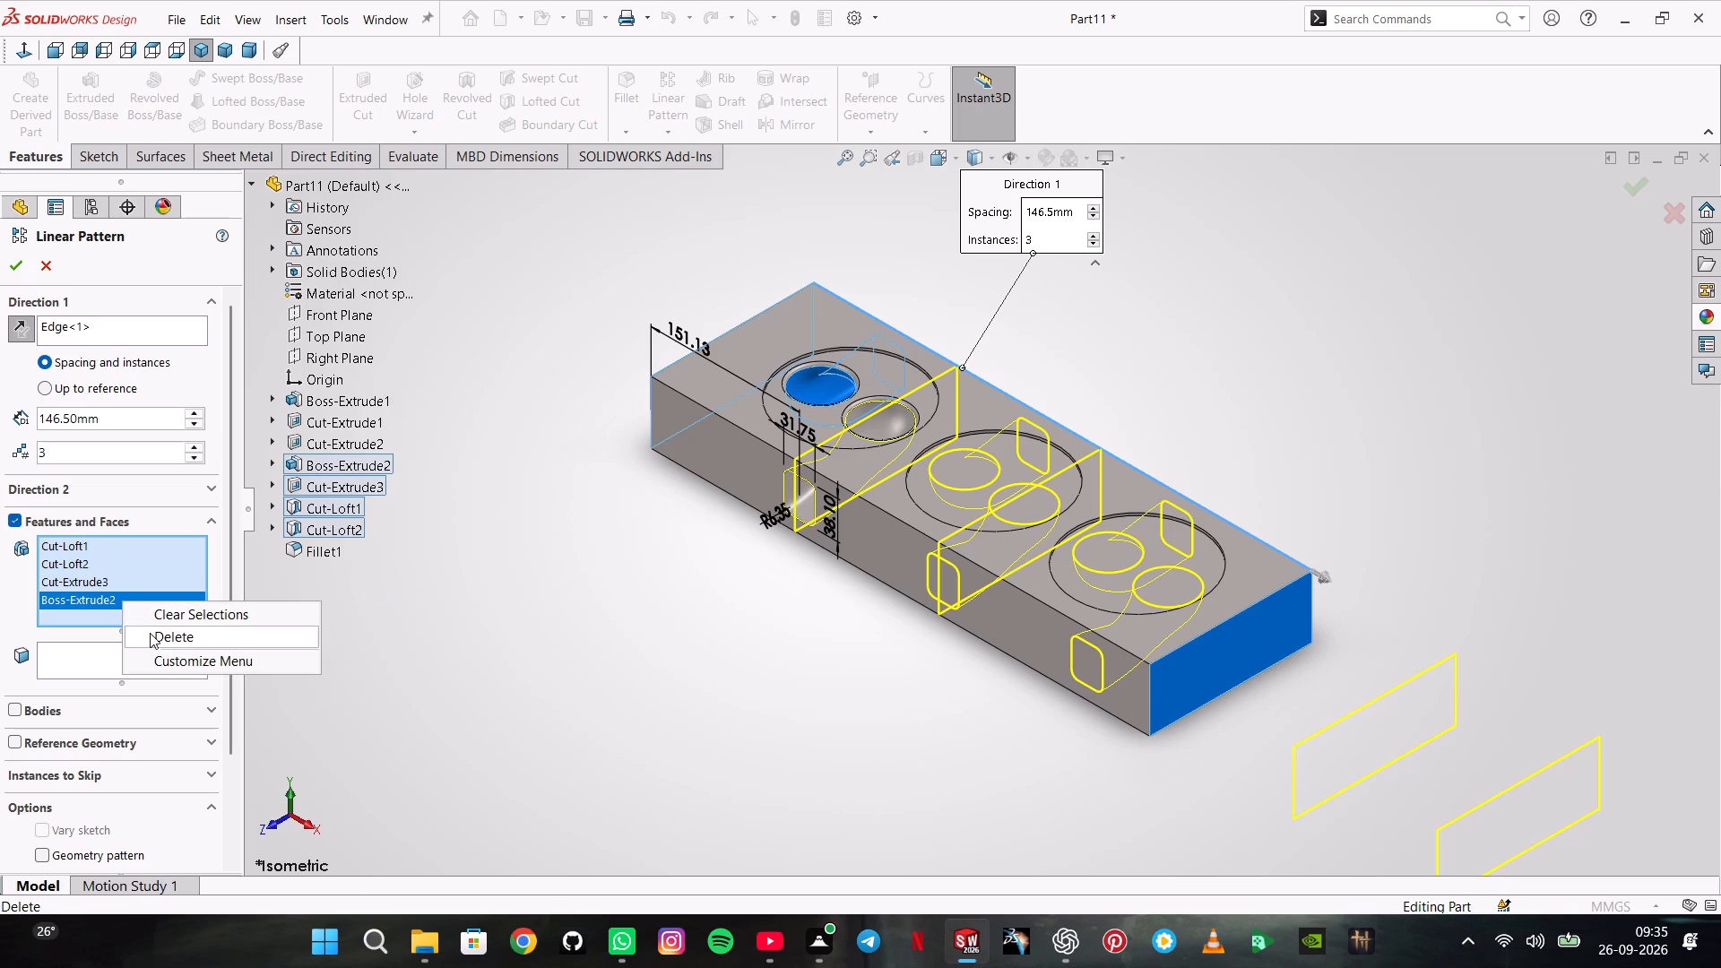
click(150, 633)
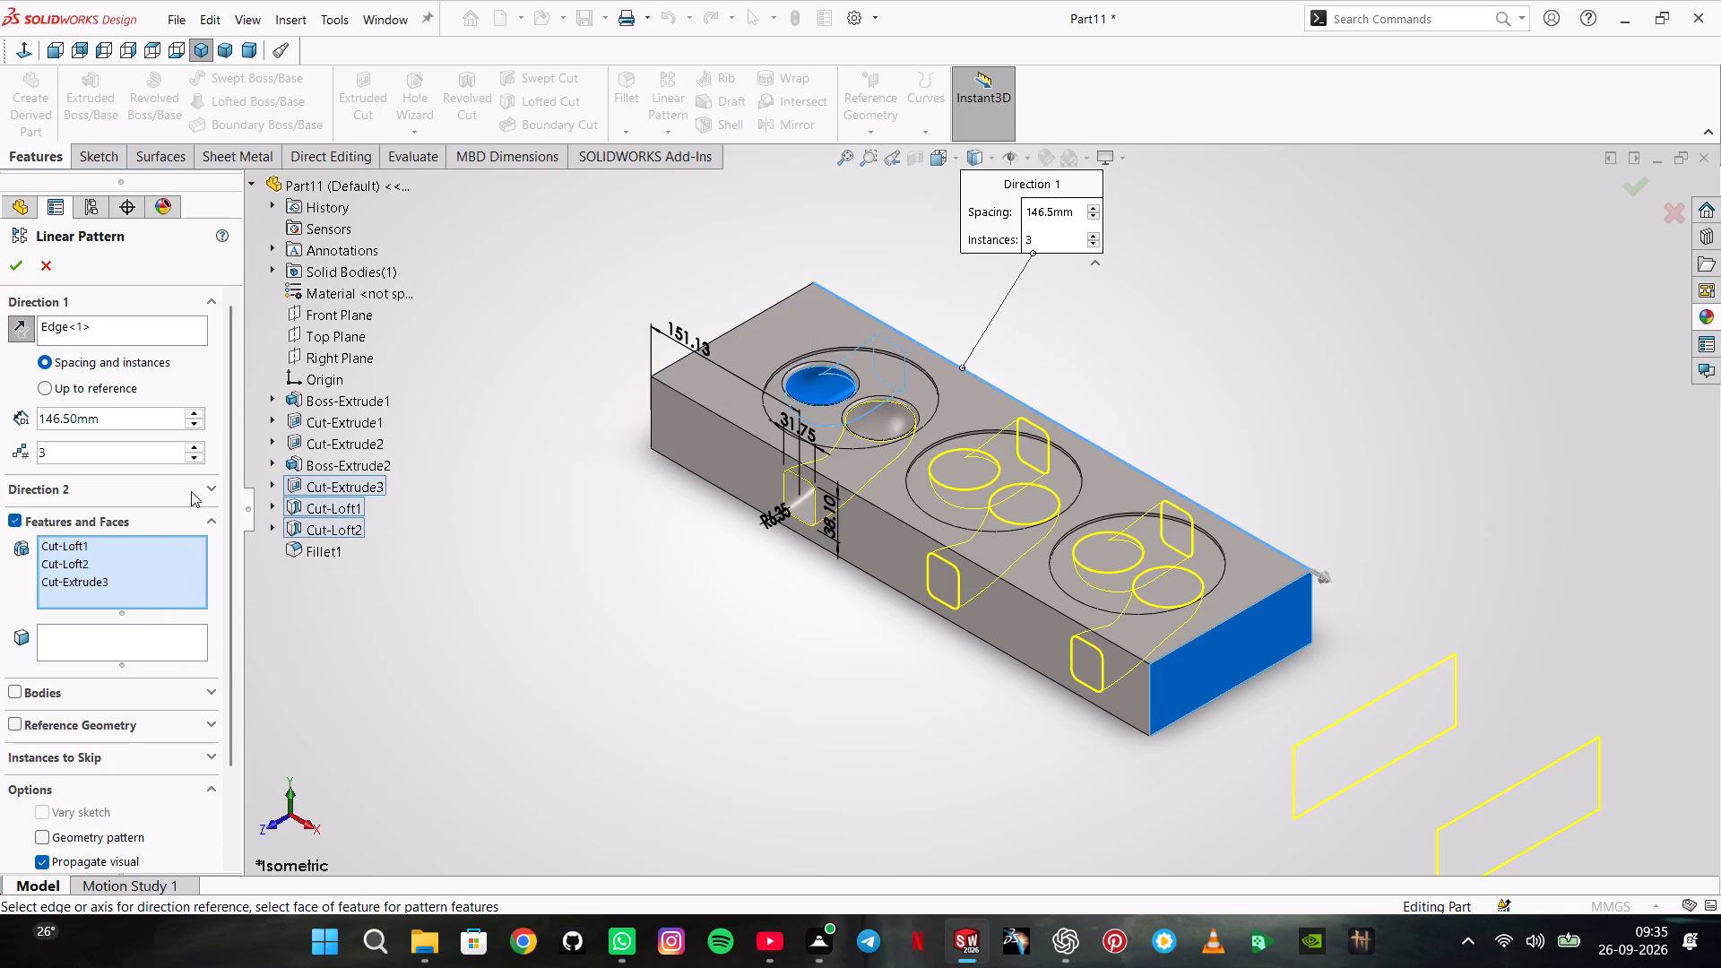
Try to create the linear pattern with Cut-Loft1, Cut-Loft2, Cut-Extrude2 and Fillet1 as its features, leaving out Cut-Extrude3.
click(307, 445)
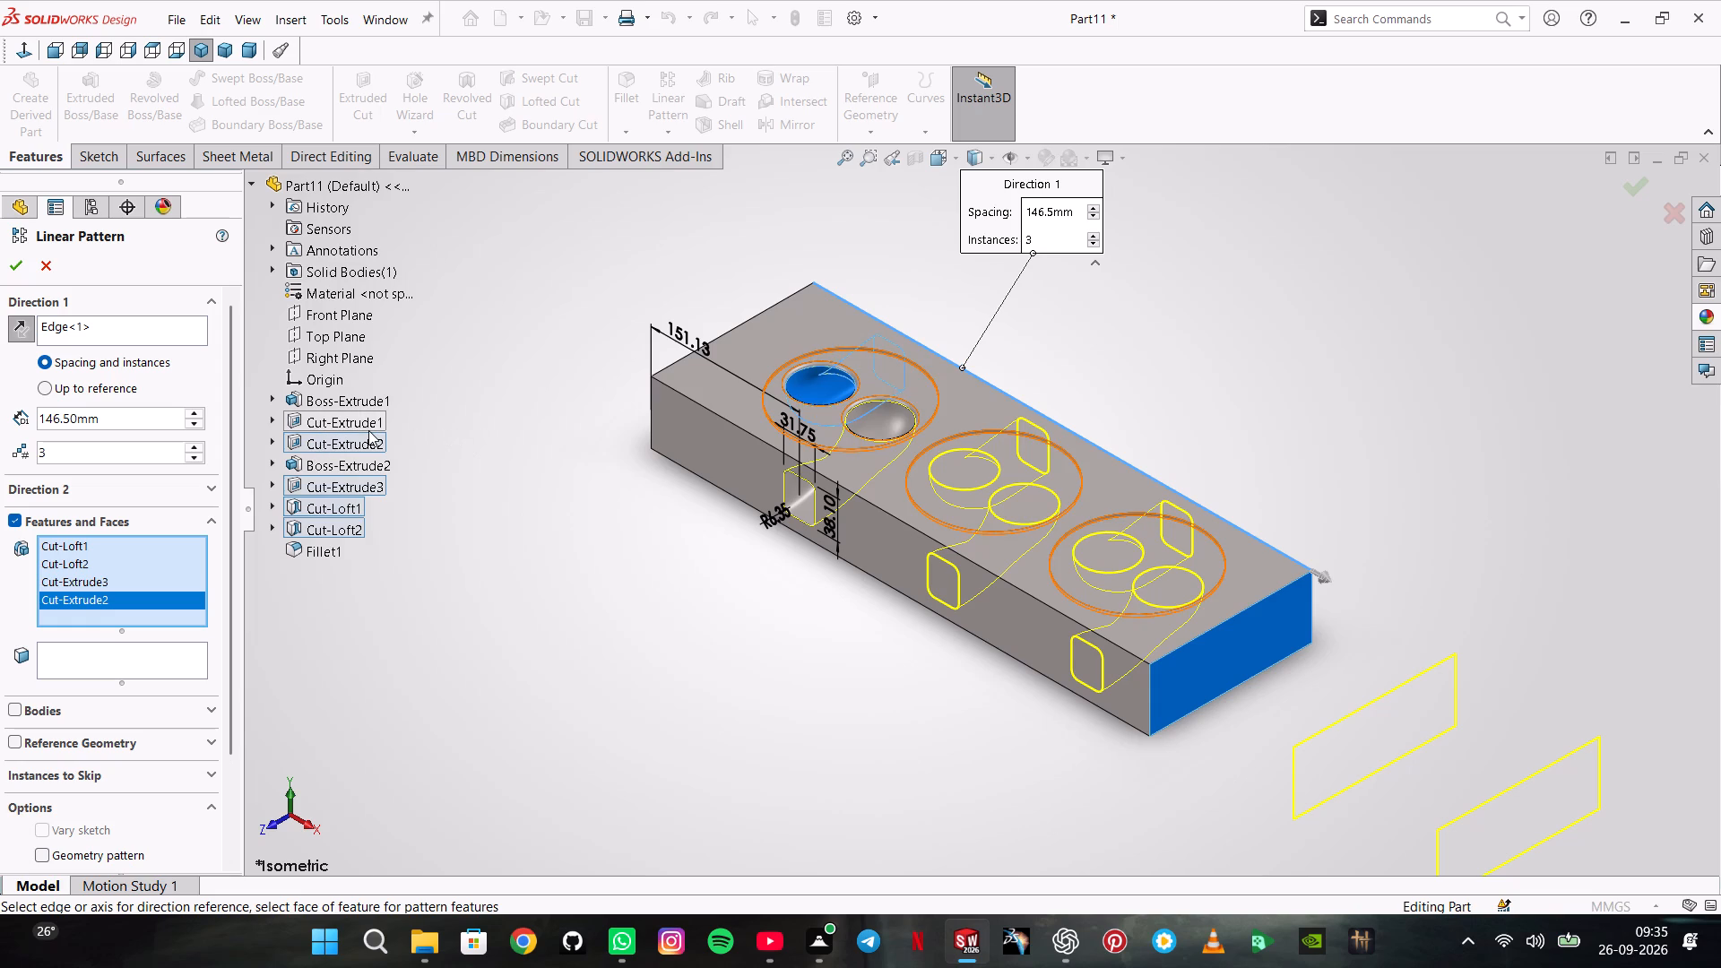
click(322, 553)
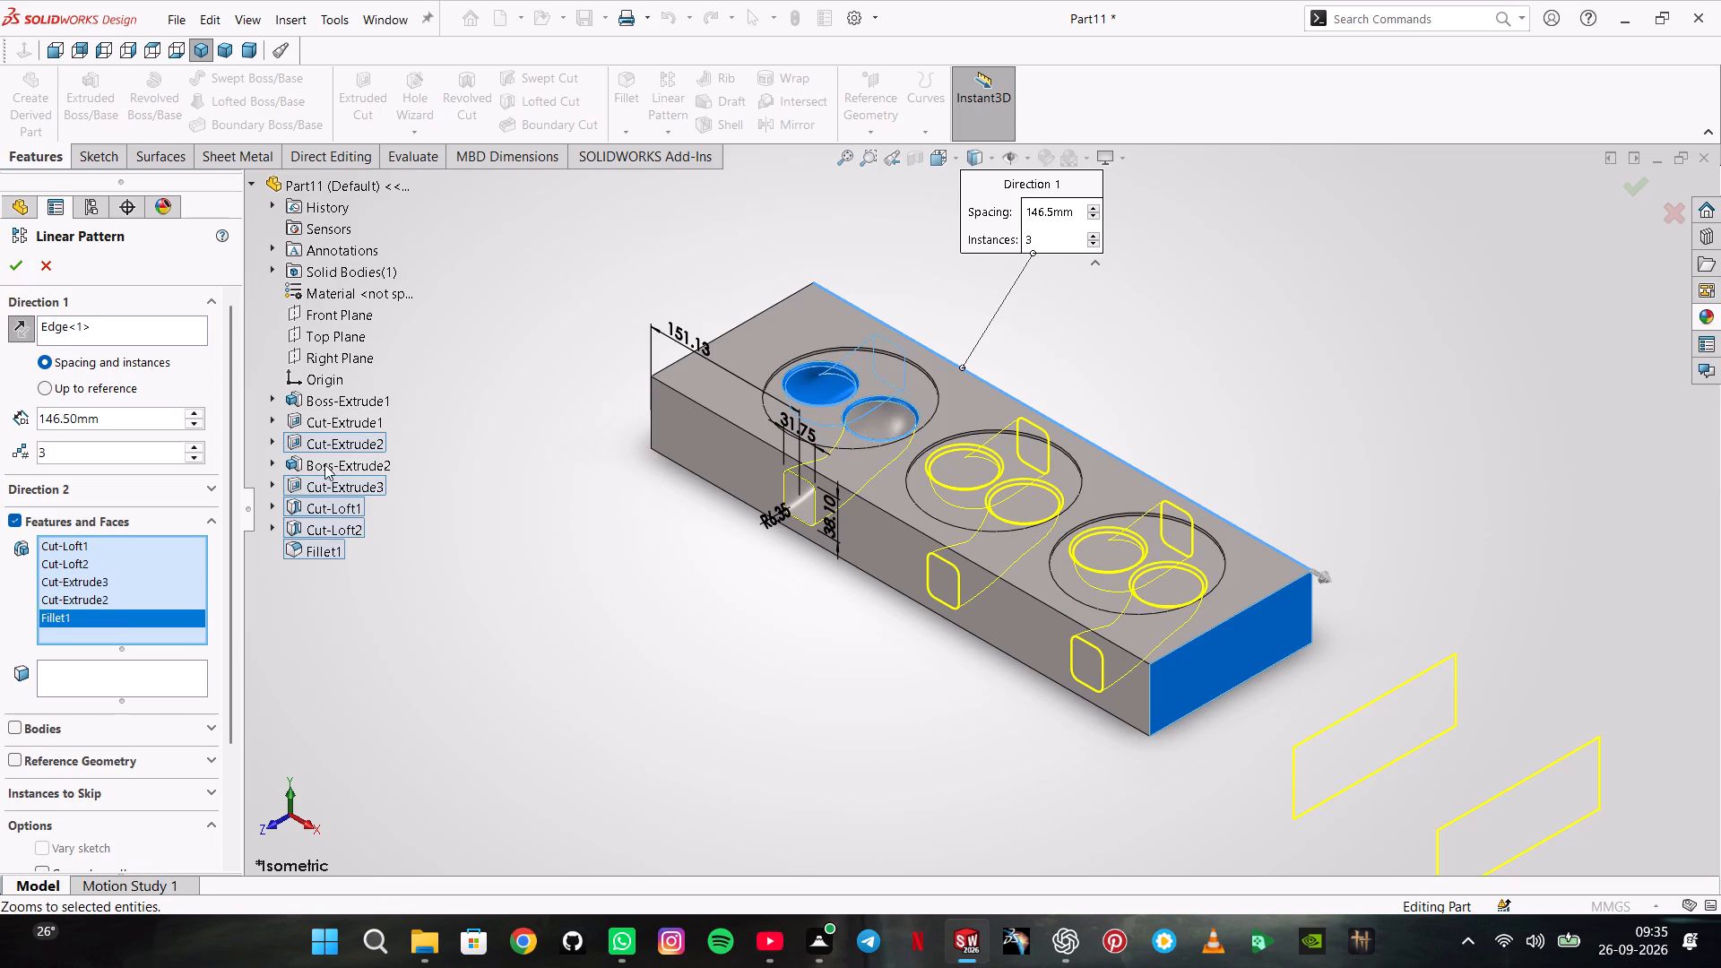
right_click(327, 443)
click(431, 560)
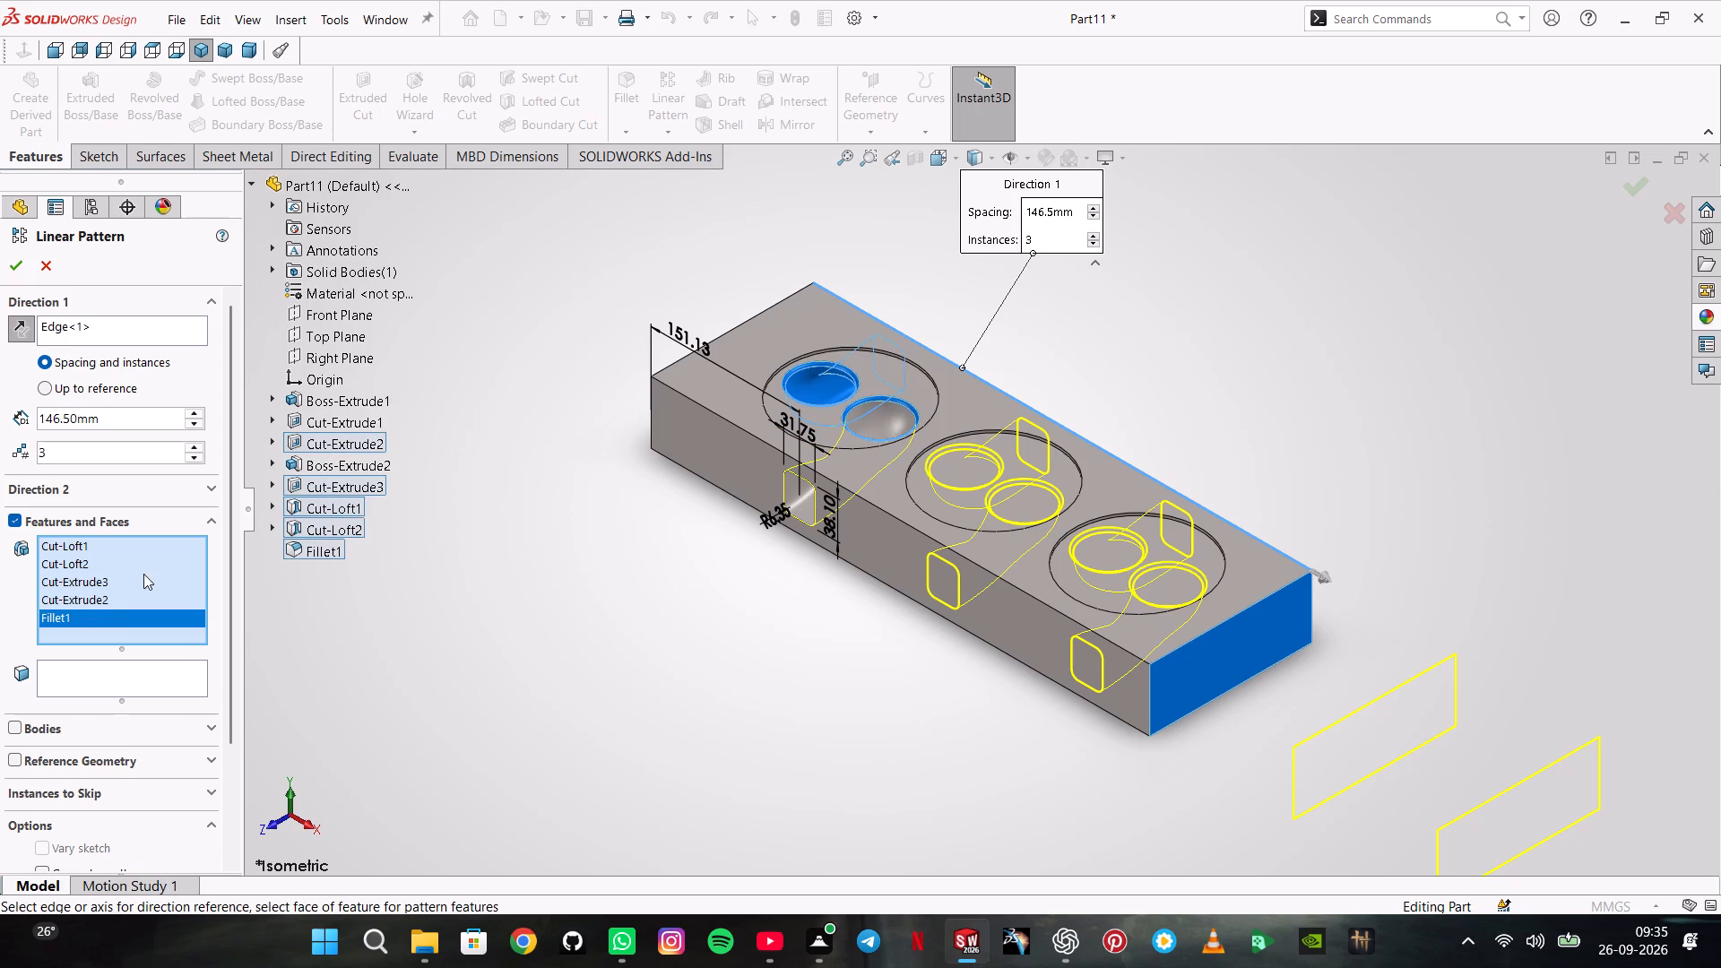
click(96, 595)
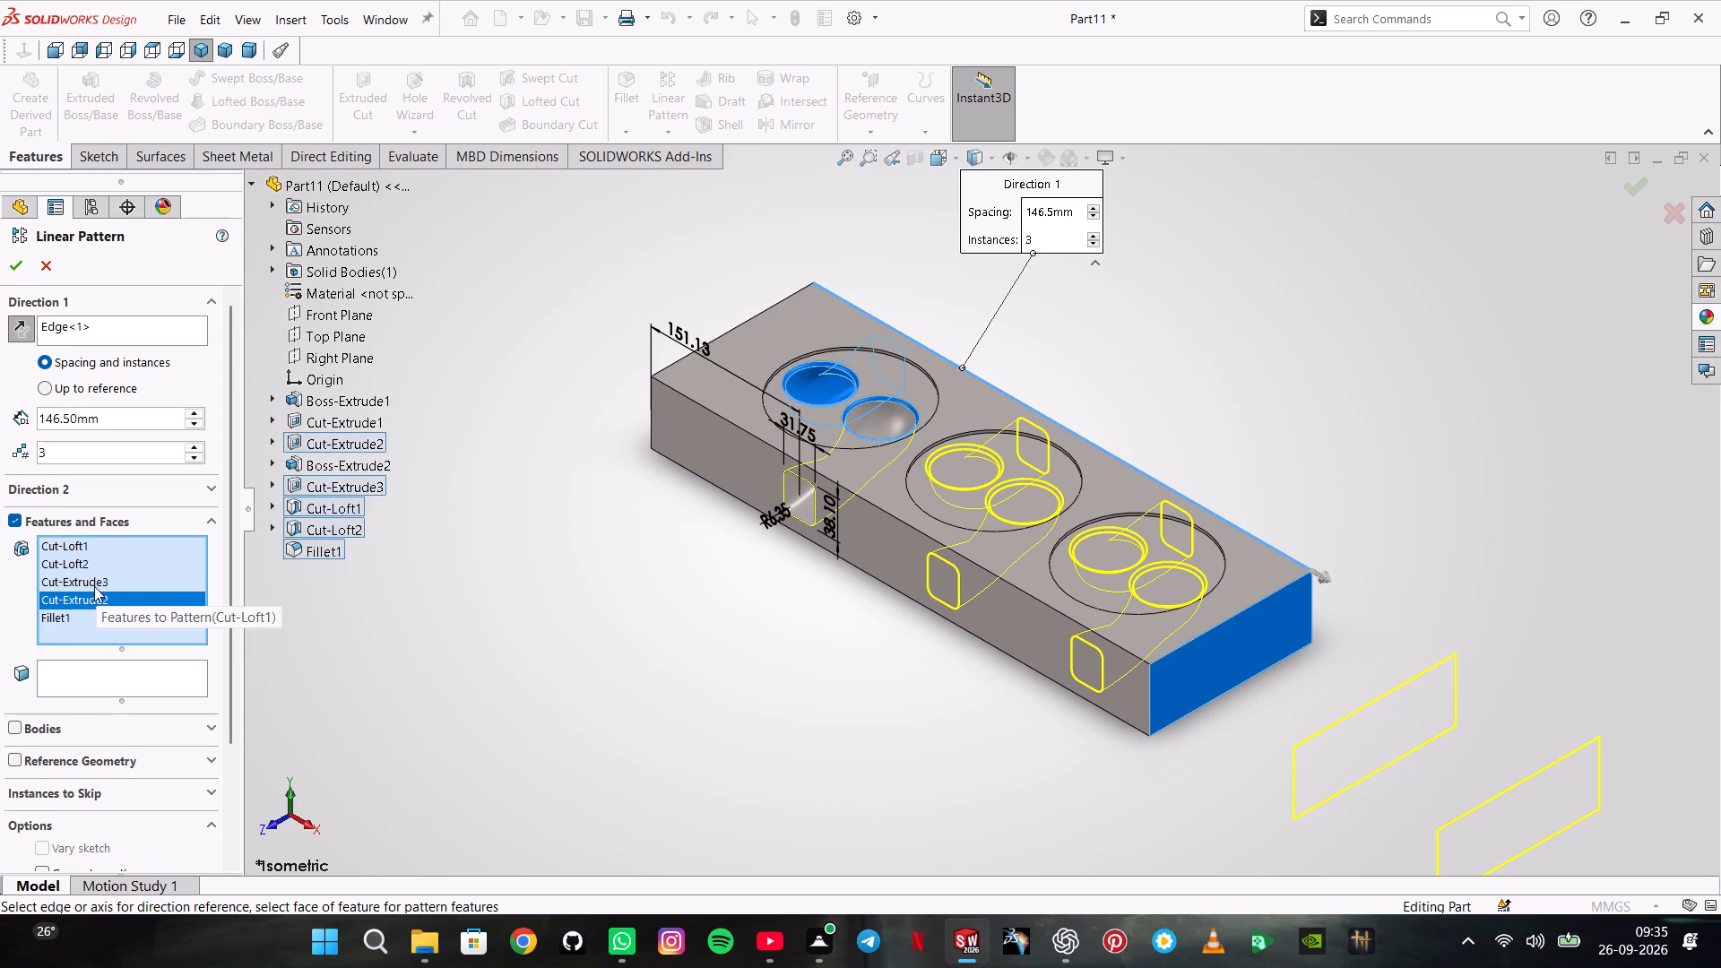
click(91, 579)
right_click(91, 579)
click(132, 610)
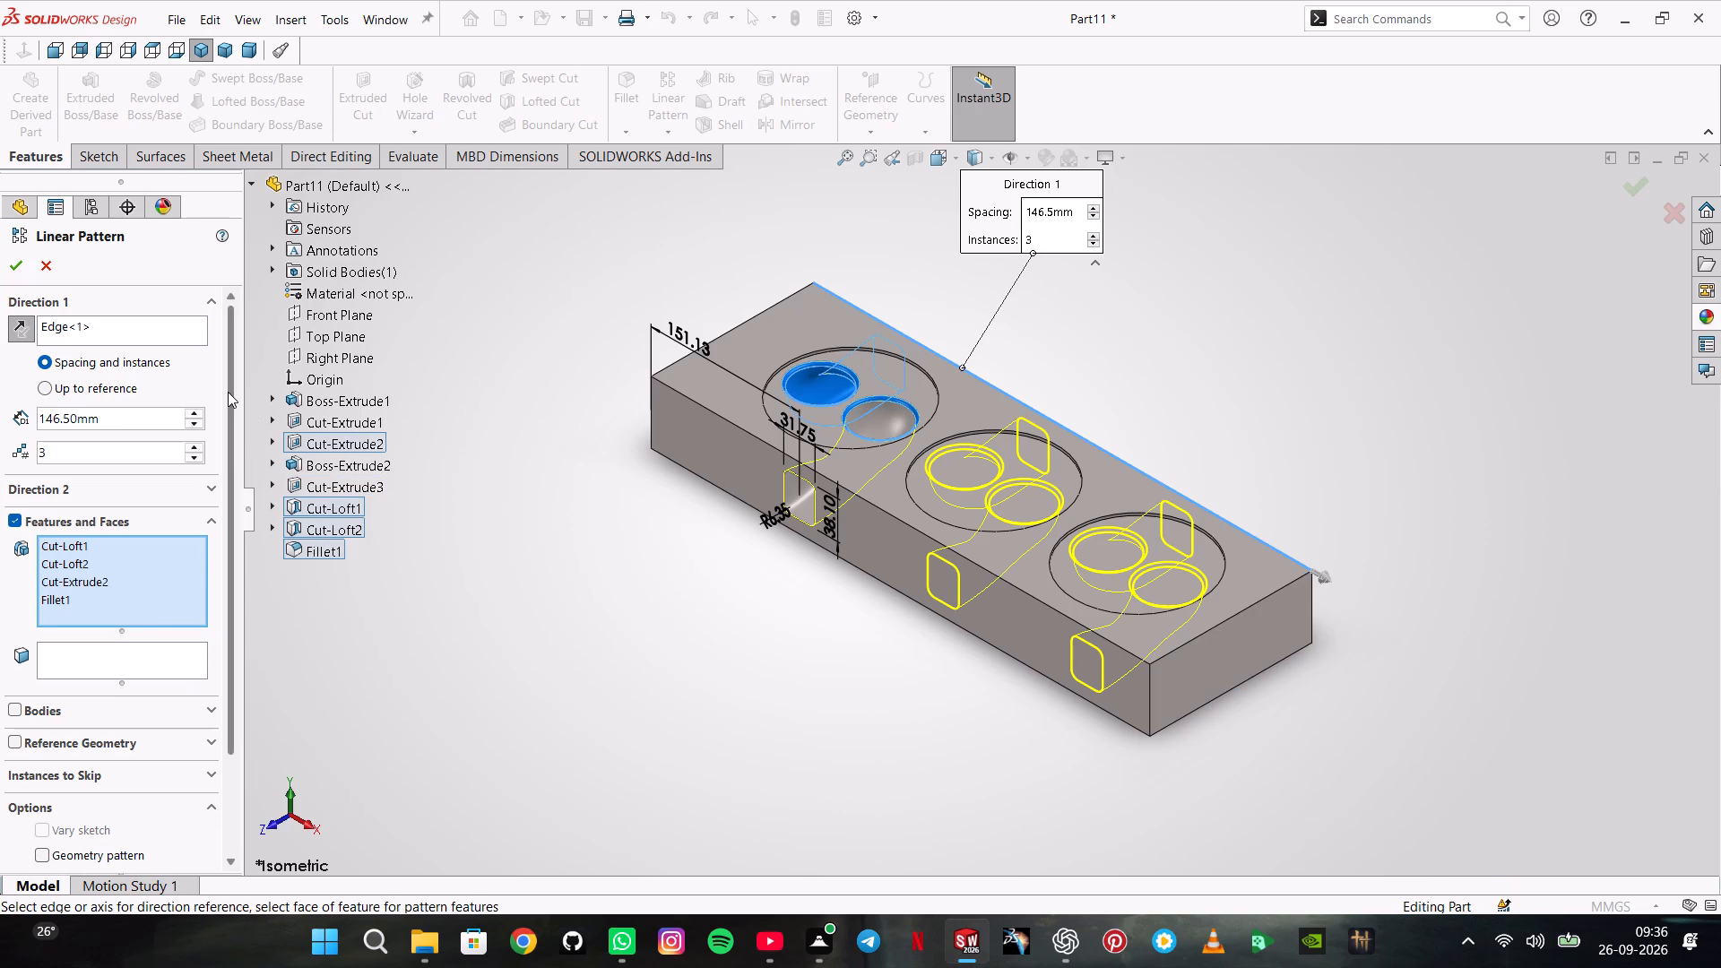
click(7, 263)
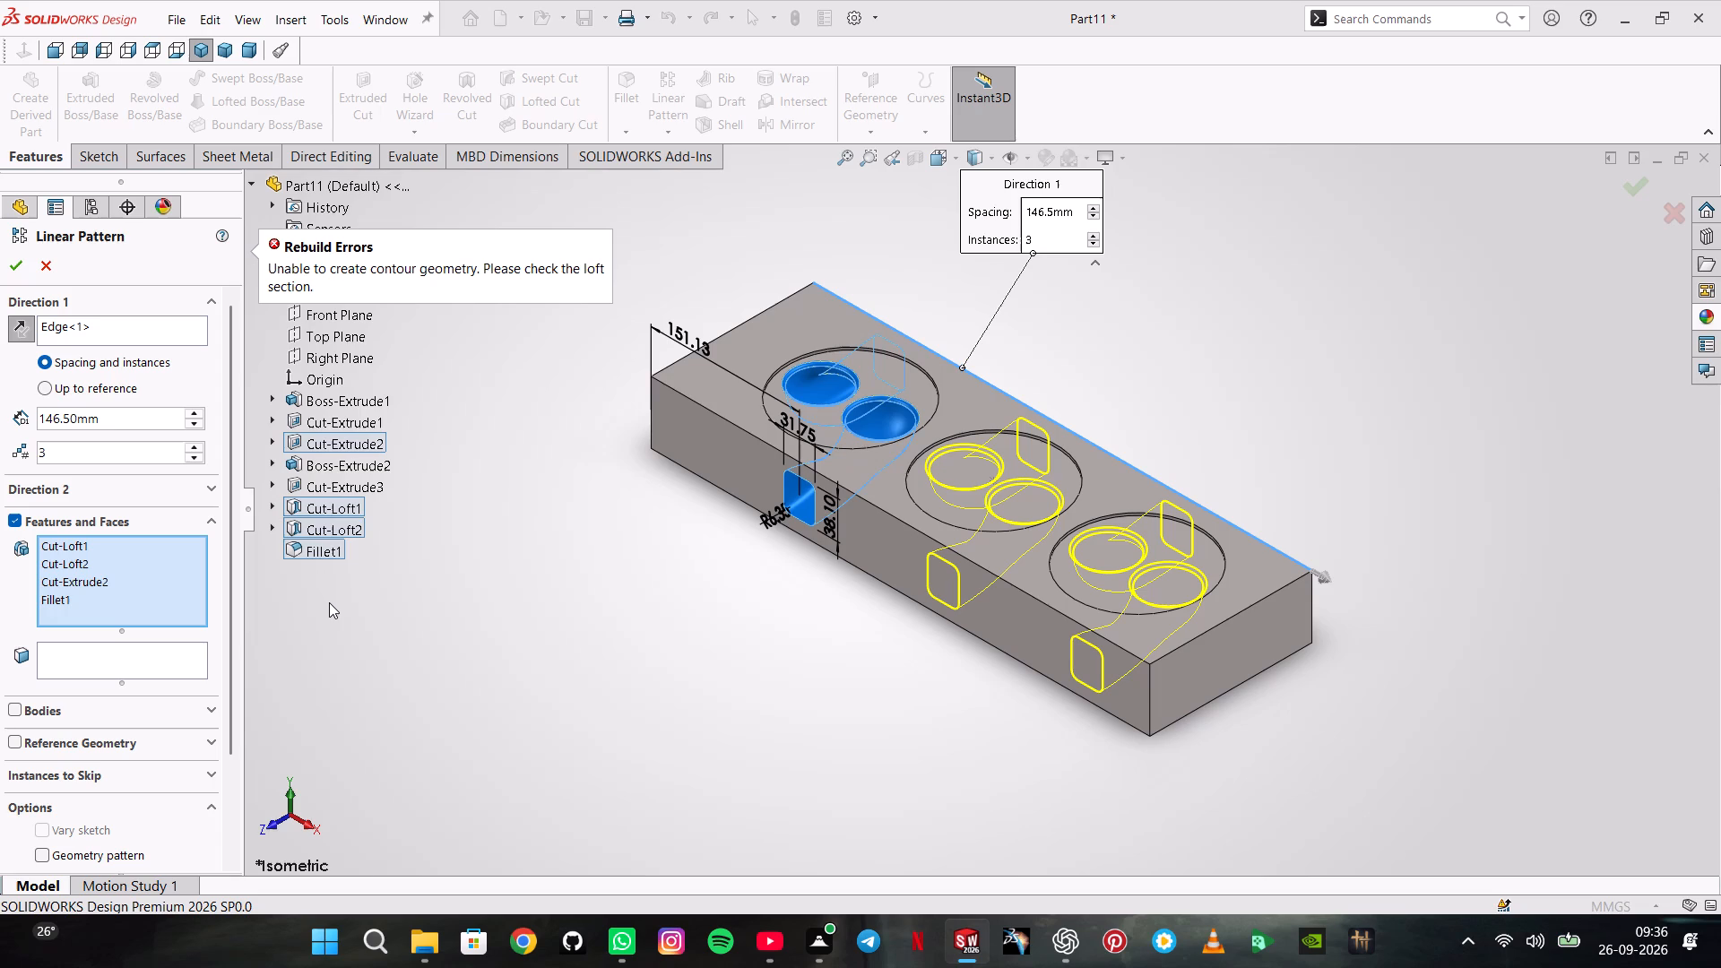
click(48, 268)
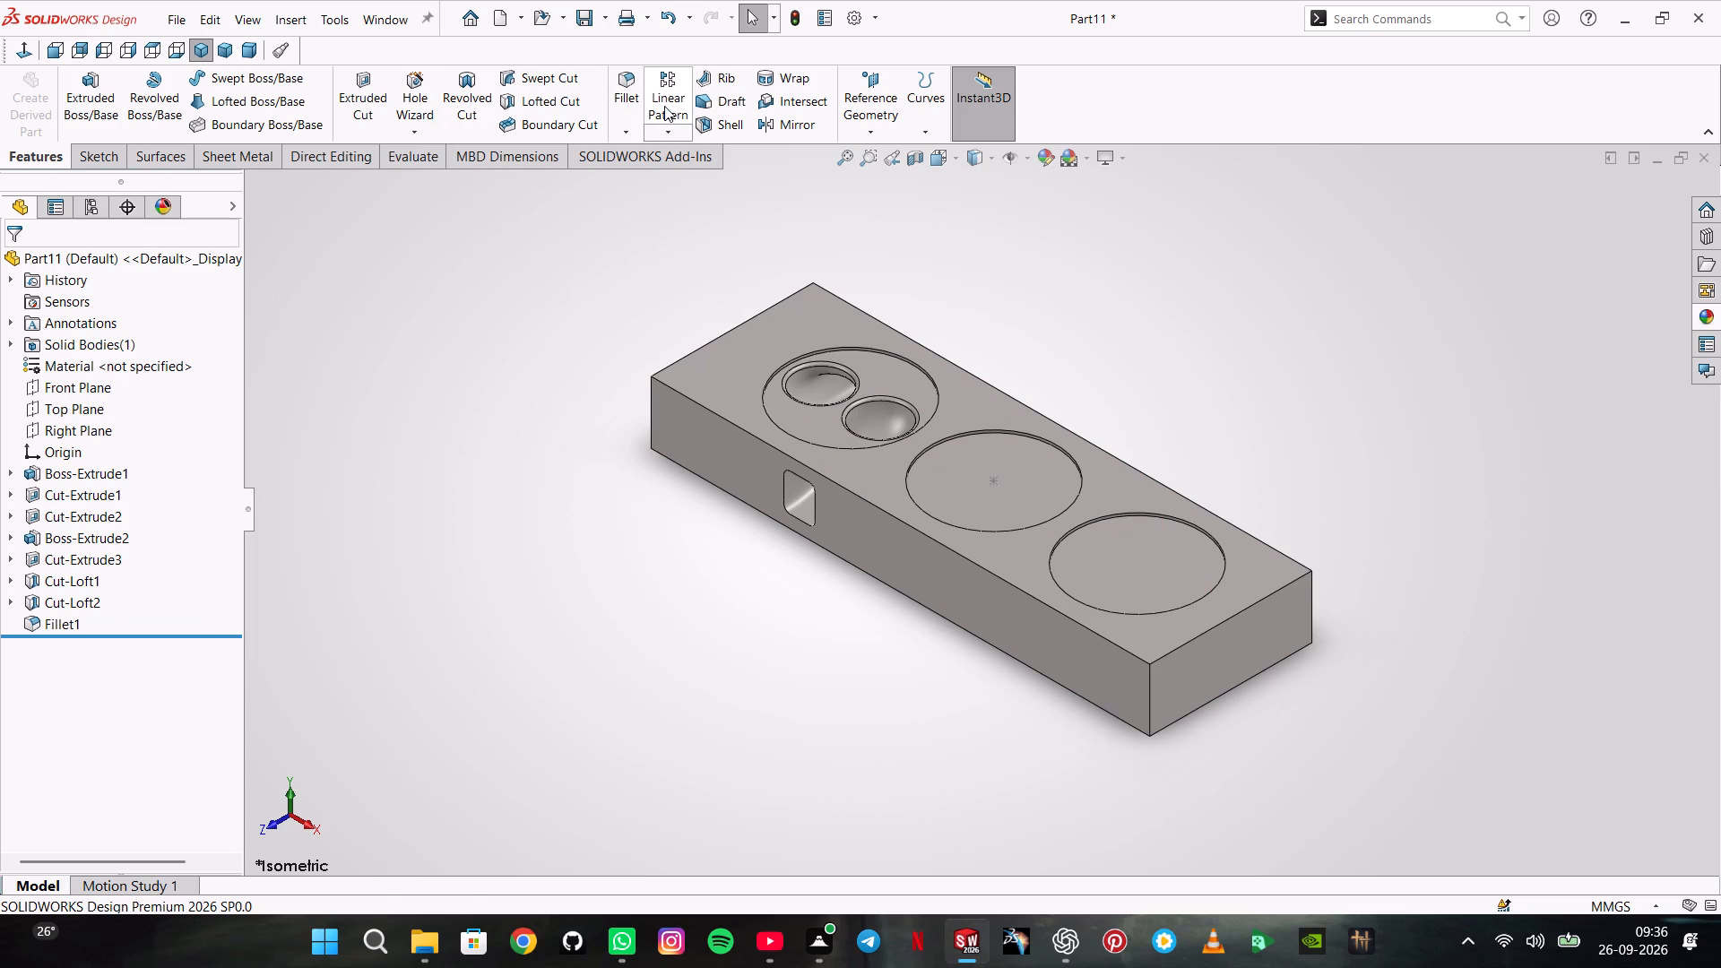
Start a new linear pattern along the block's long top edge with Fillet1 as the feature to repeat.
click(664, 106)
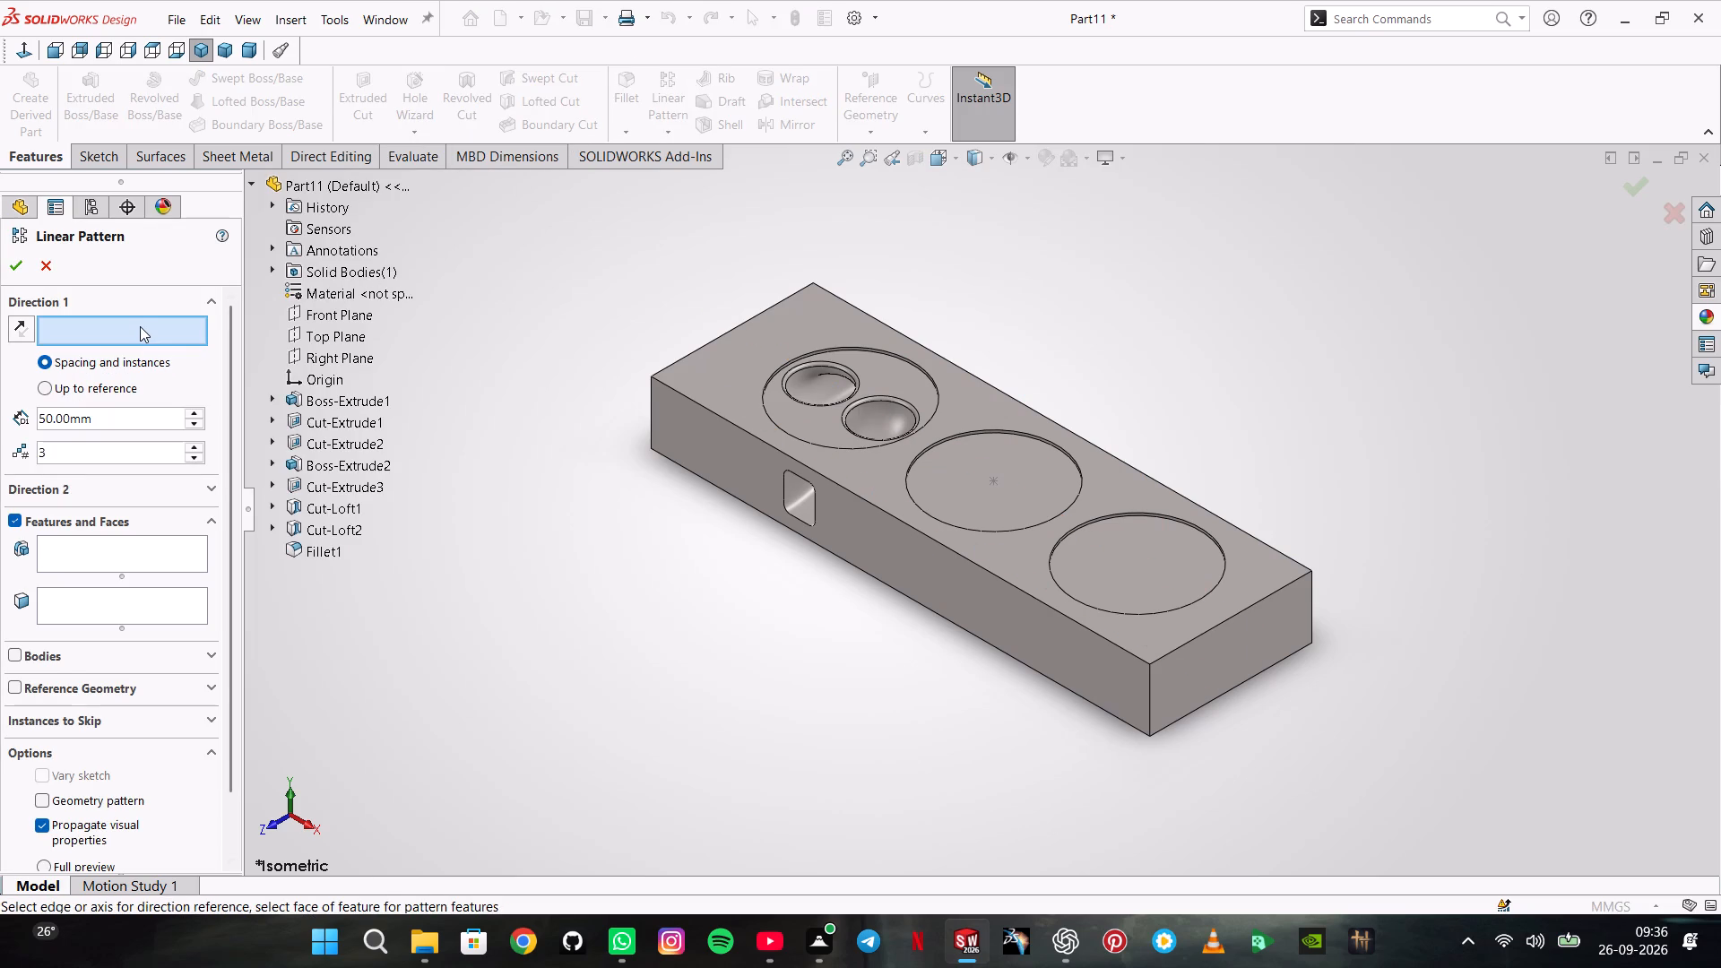
click(912, 339)
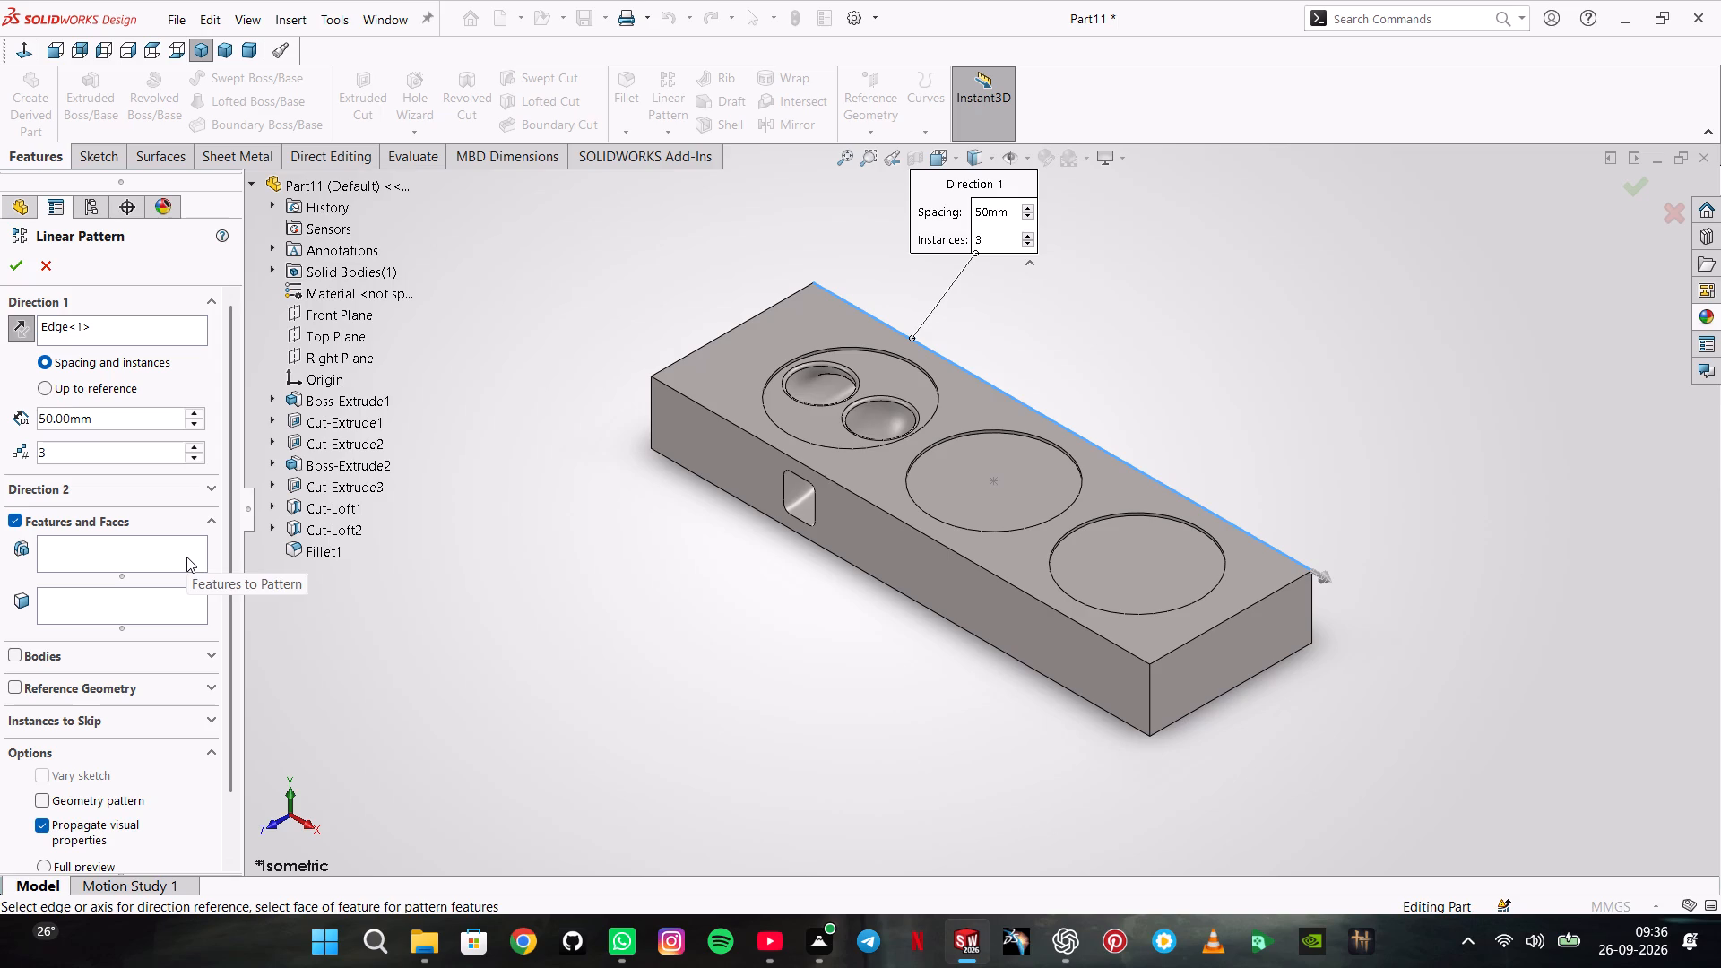
click(178, 611)
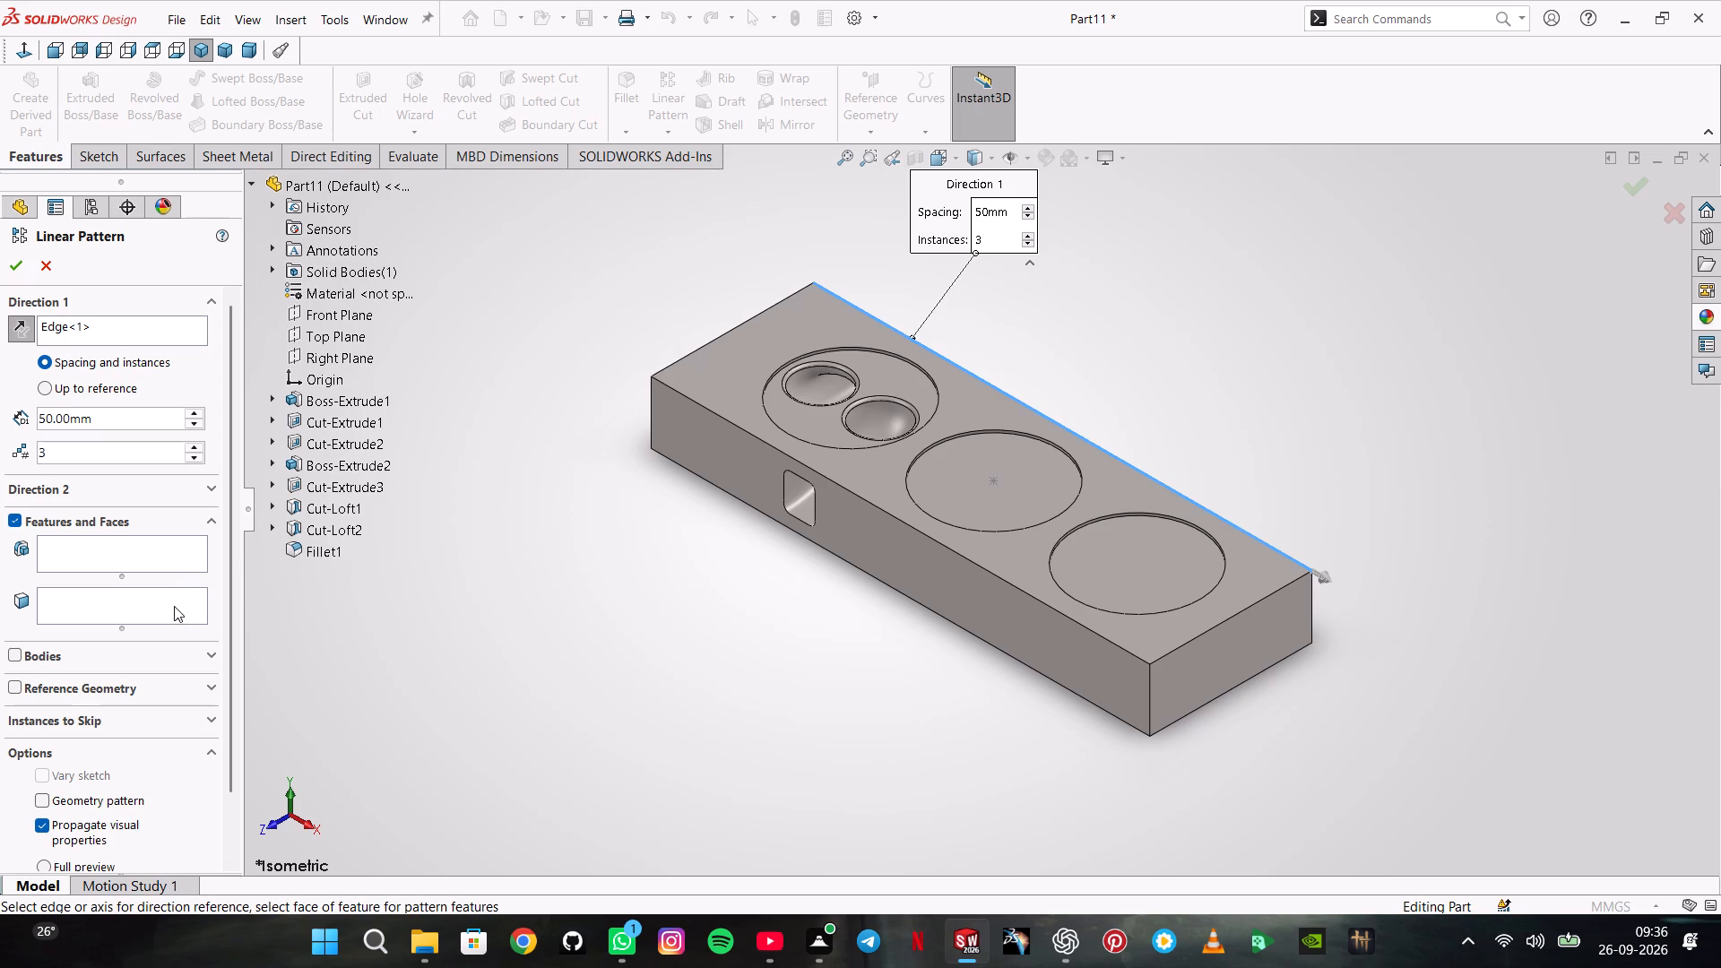
click(165, 567)
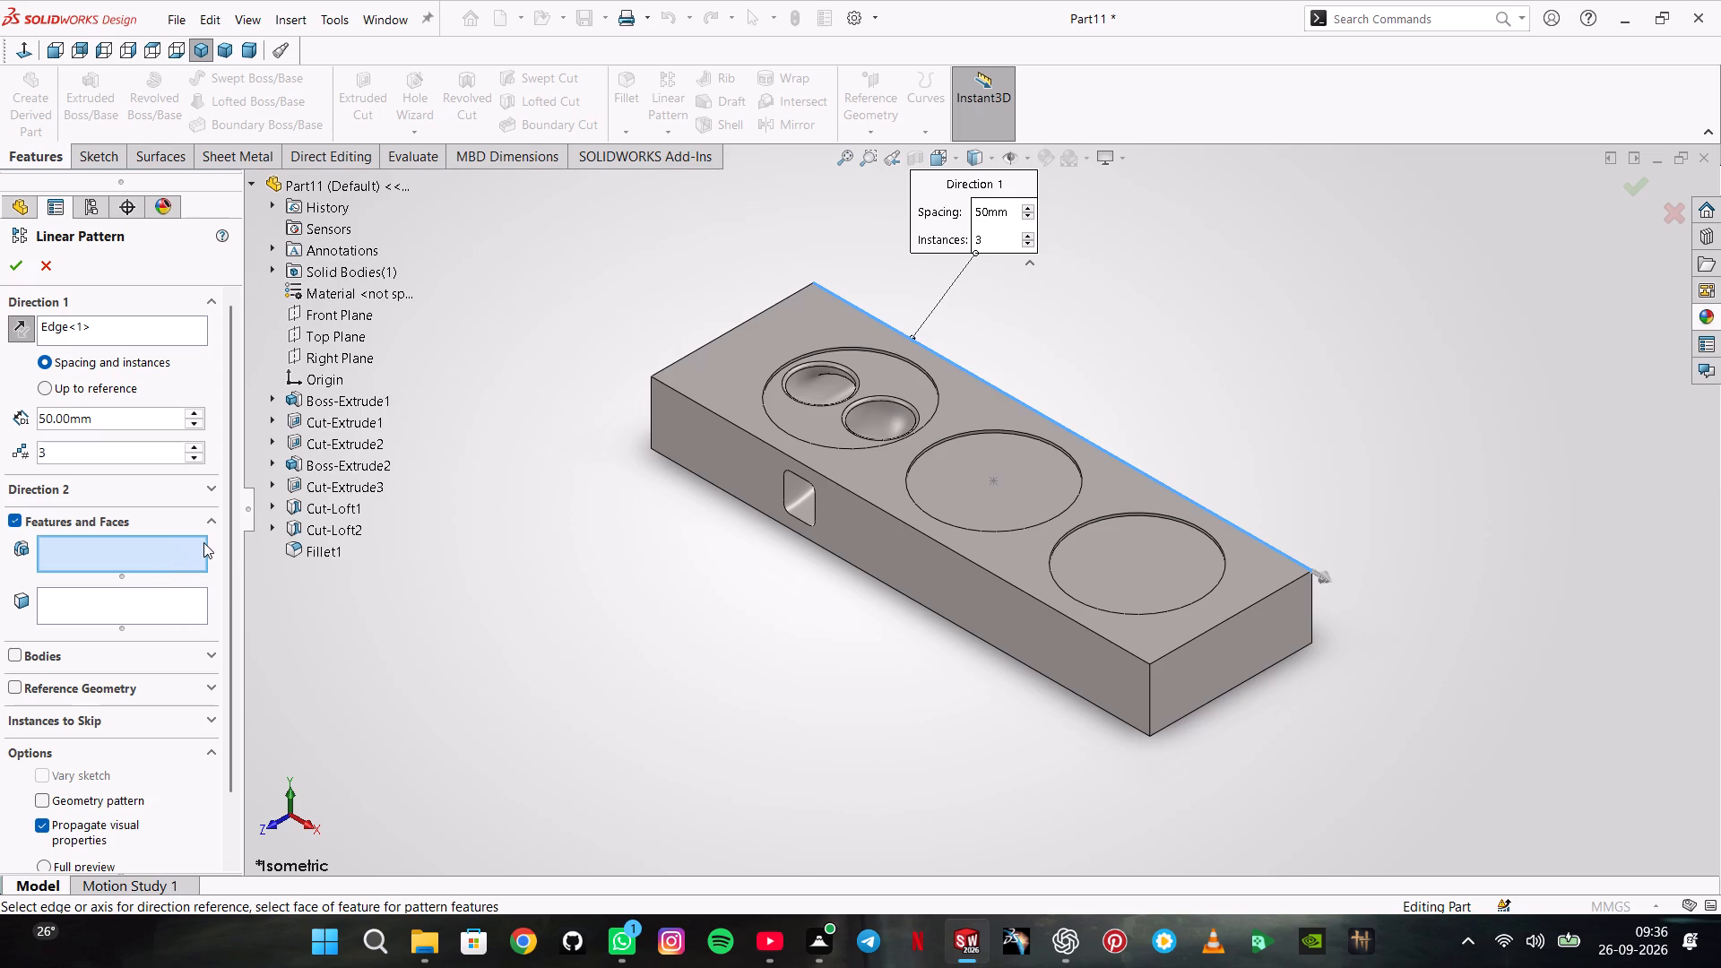
click(169, 596)
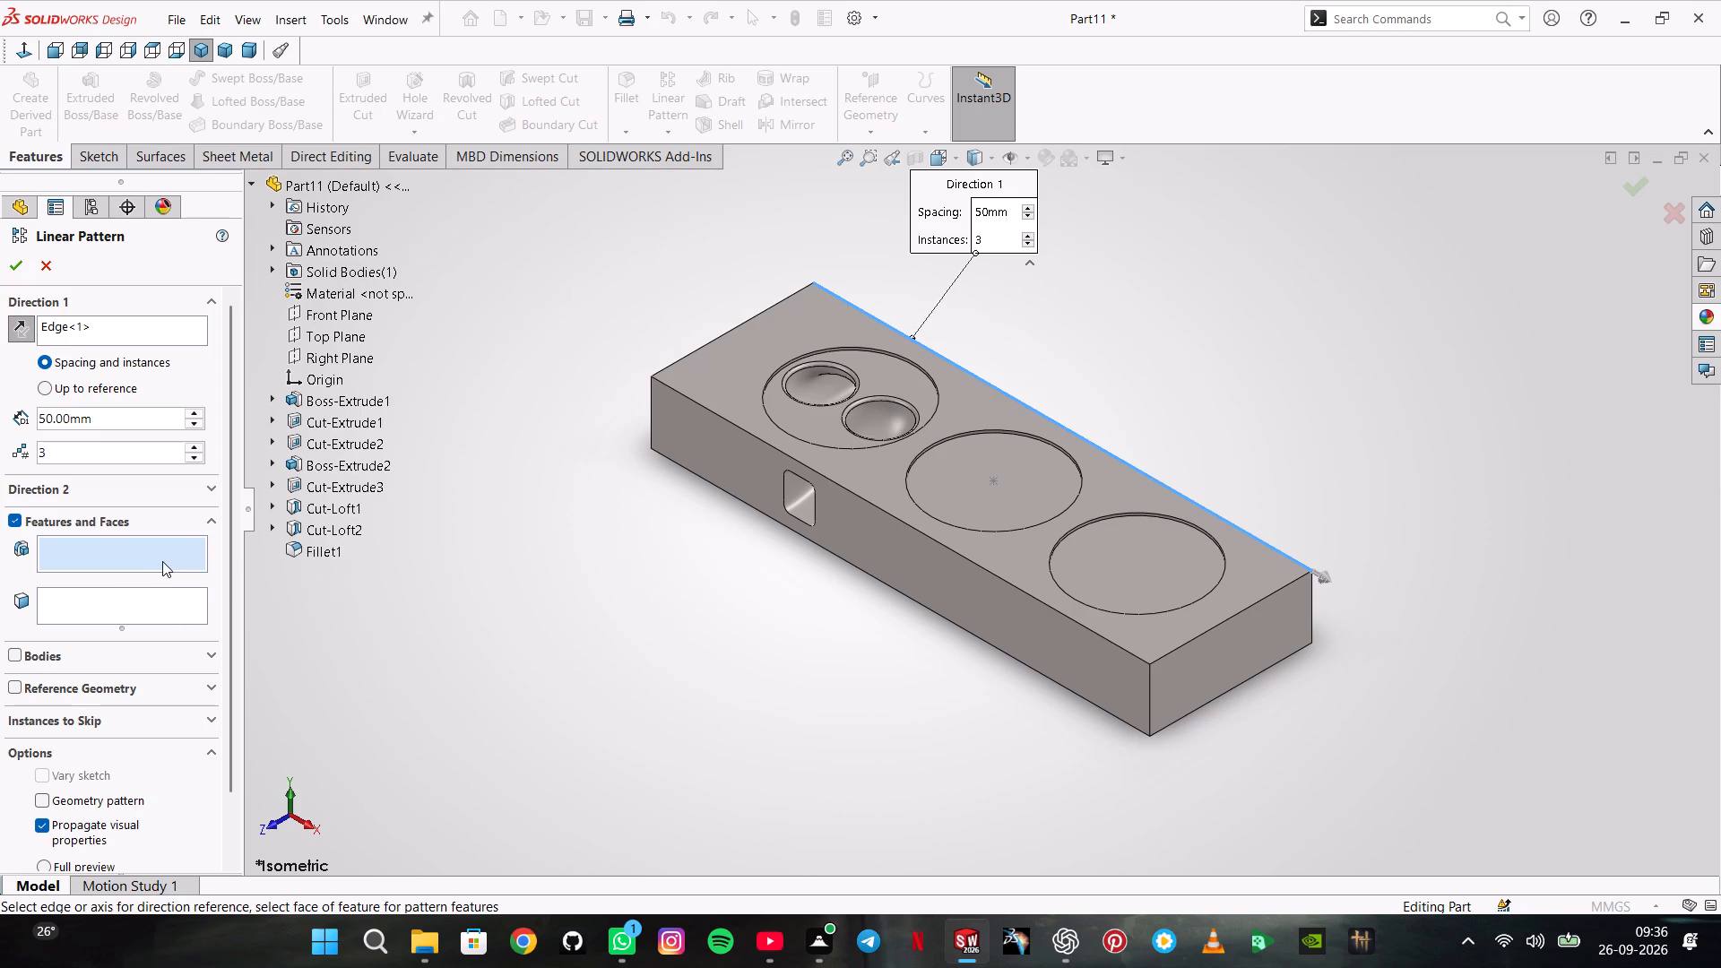
click(162, 561)
click(297, 550)
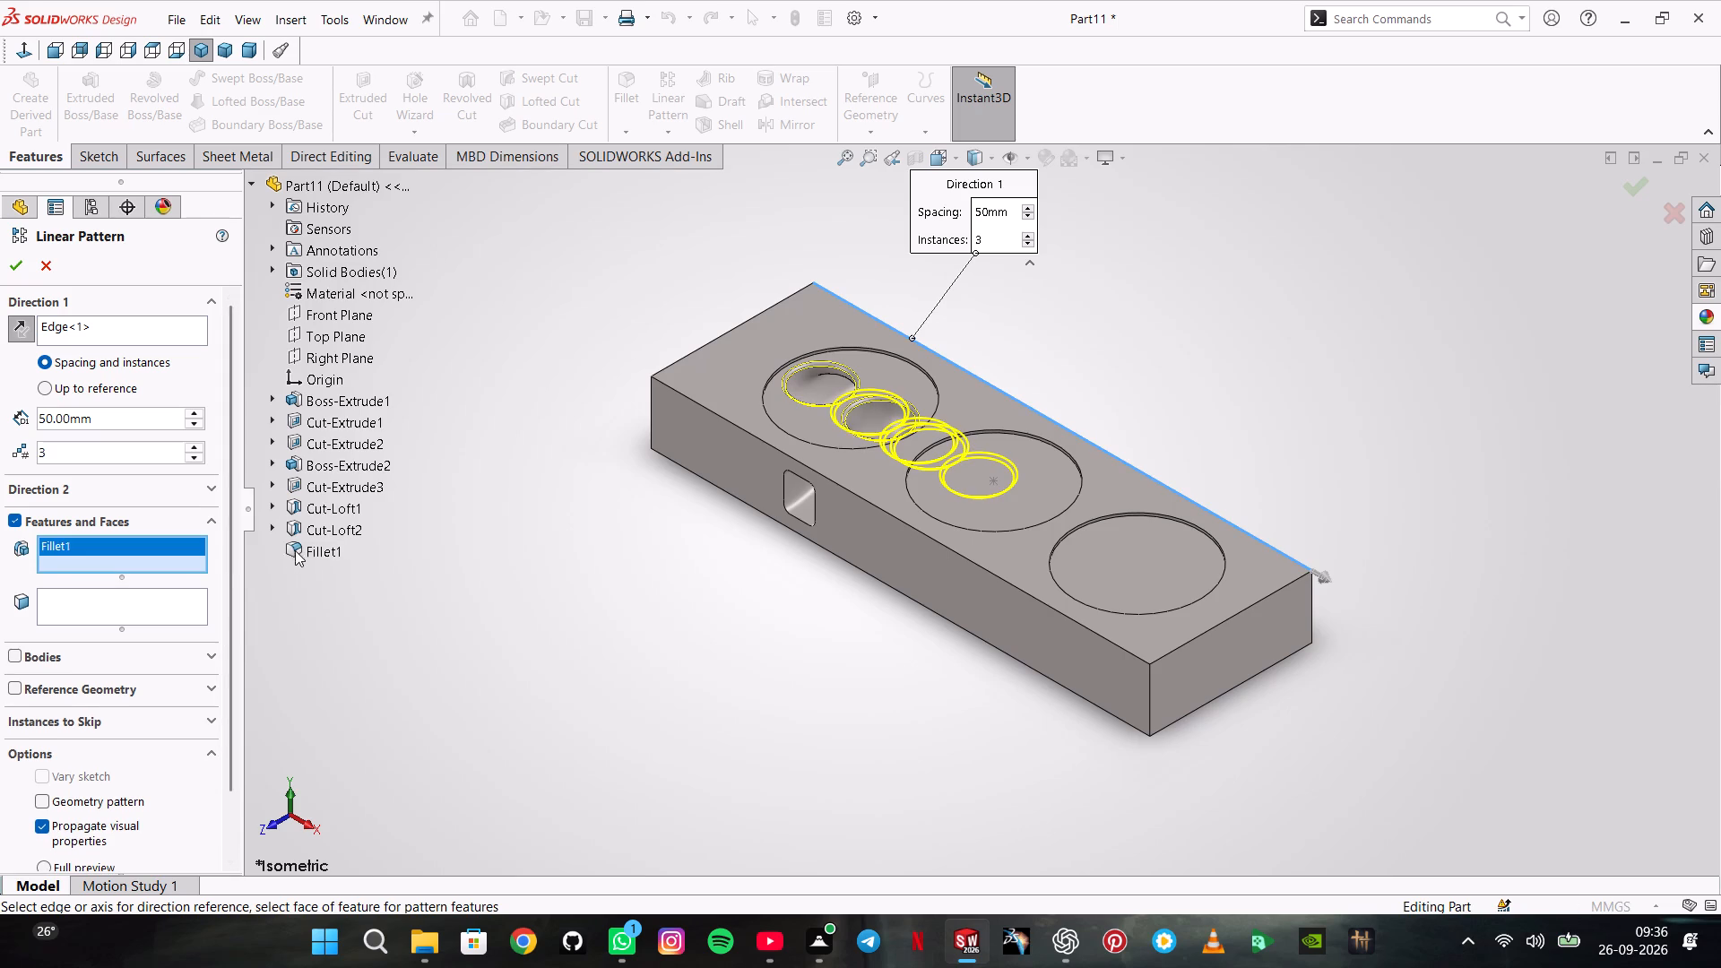
click(178, 604)
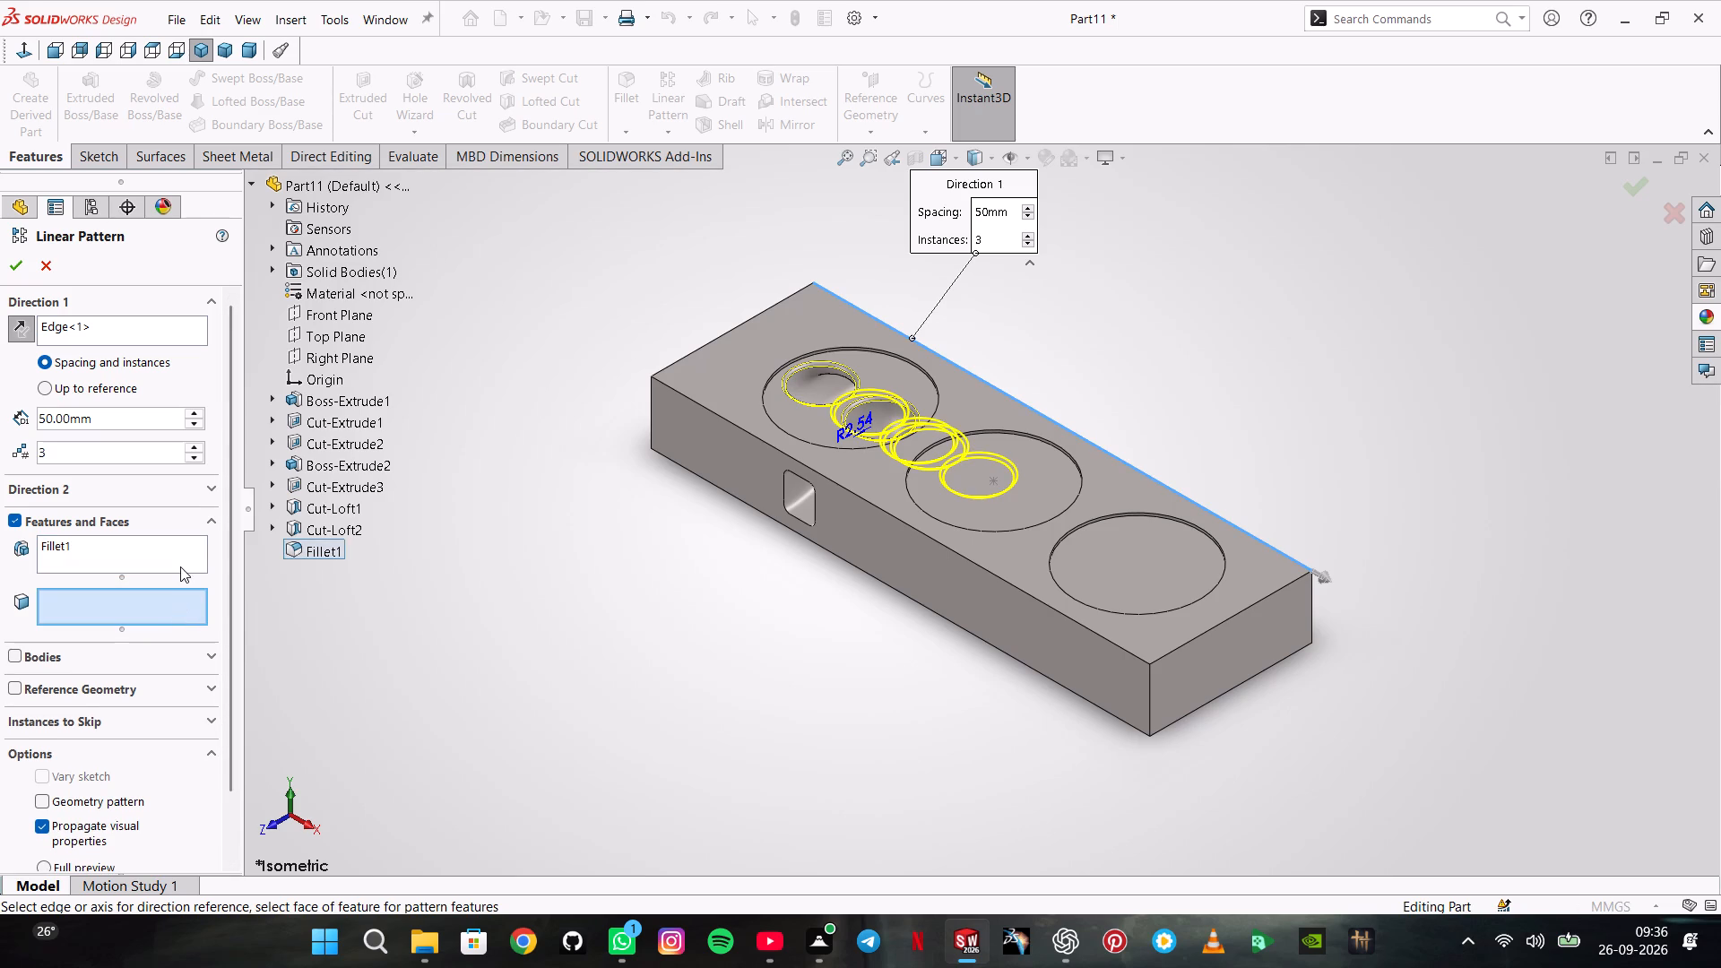
Set the linear pattern's spacing to 146.05 mm.
double_click(122, 428)
text(146.)
text(05)
key(Return)
scroll(122, 428, up, 2)
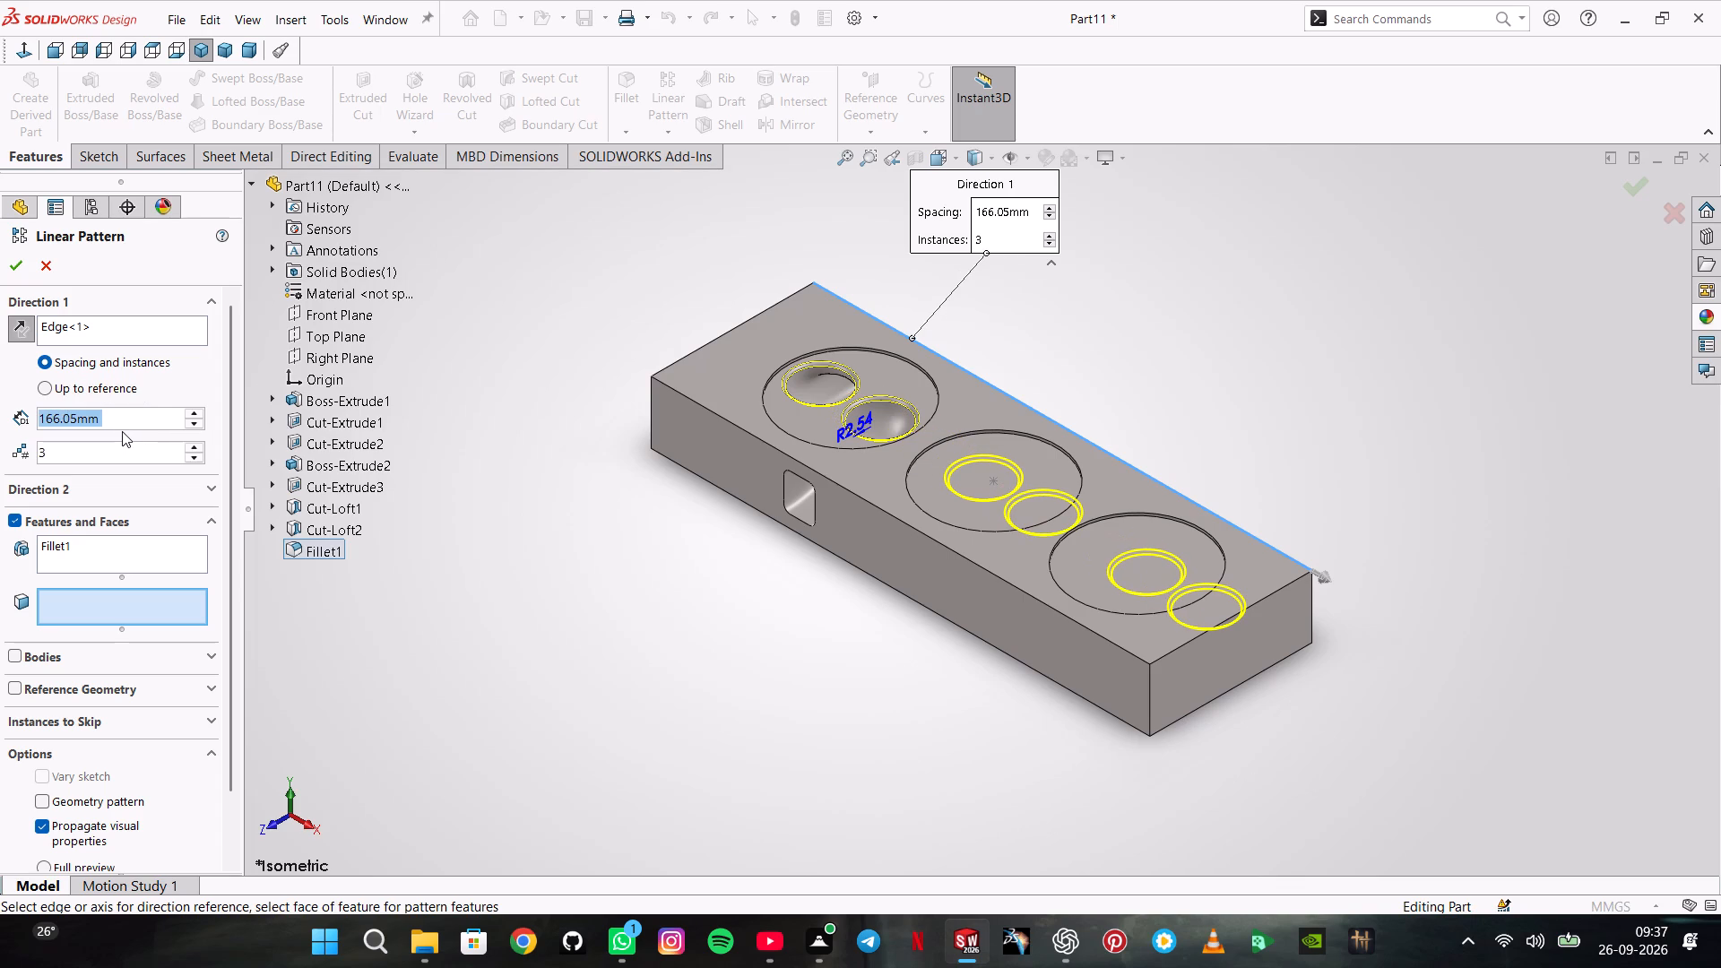
text(146.05)
key(Return)
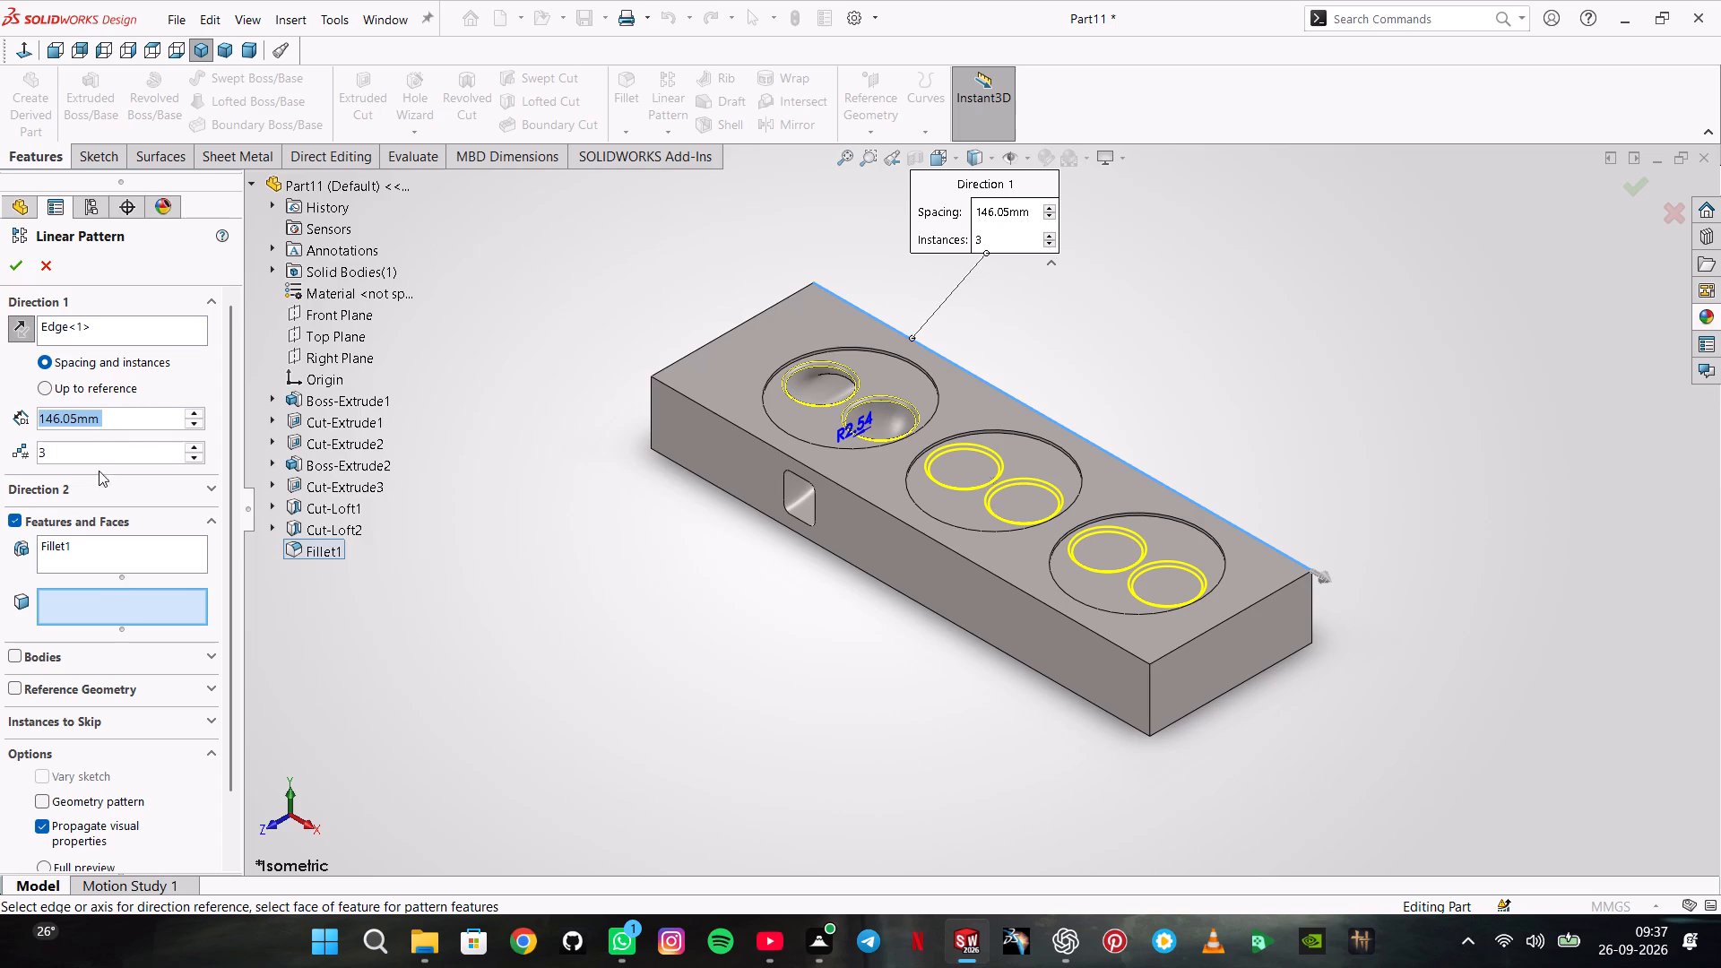
Add Cut-Loft2, Cut-Loft1 and Cut-Extrude2 to the features to pattern and try to create the linear pattern.
click(333, 523)
click(333, 523)
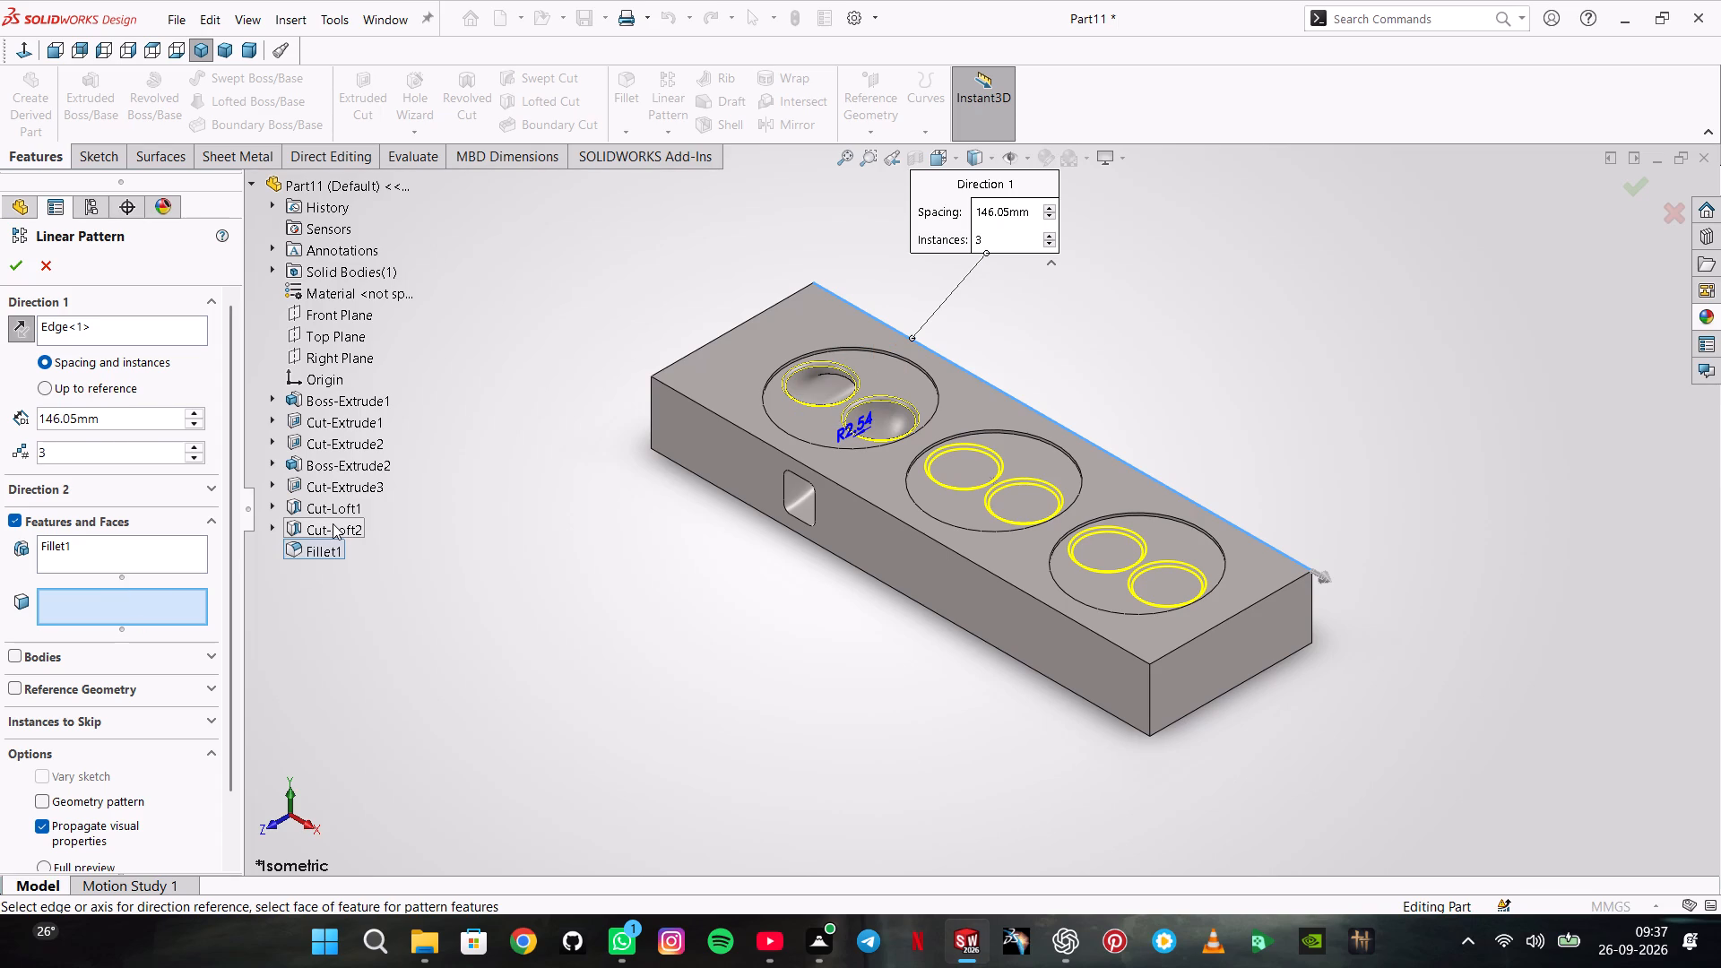
click(325, 526)
click(151, 596)
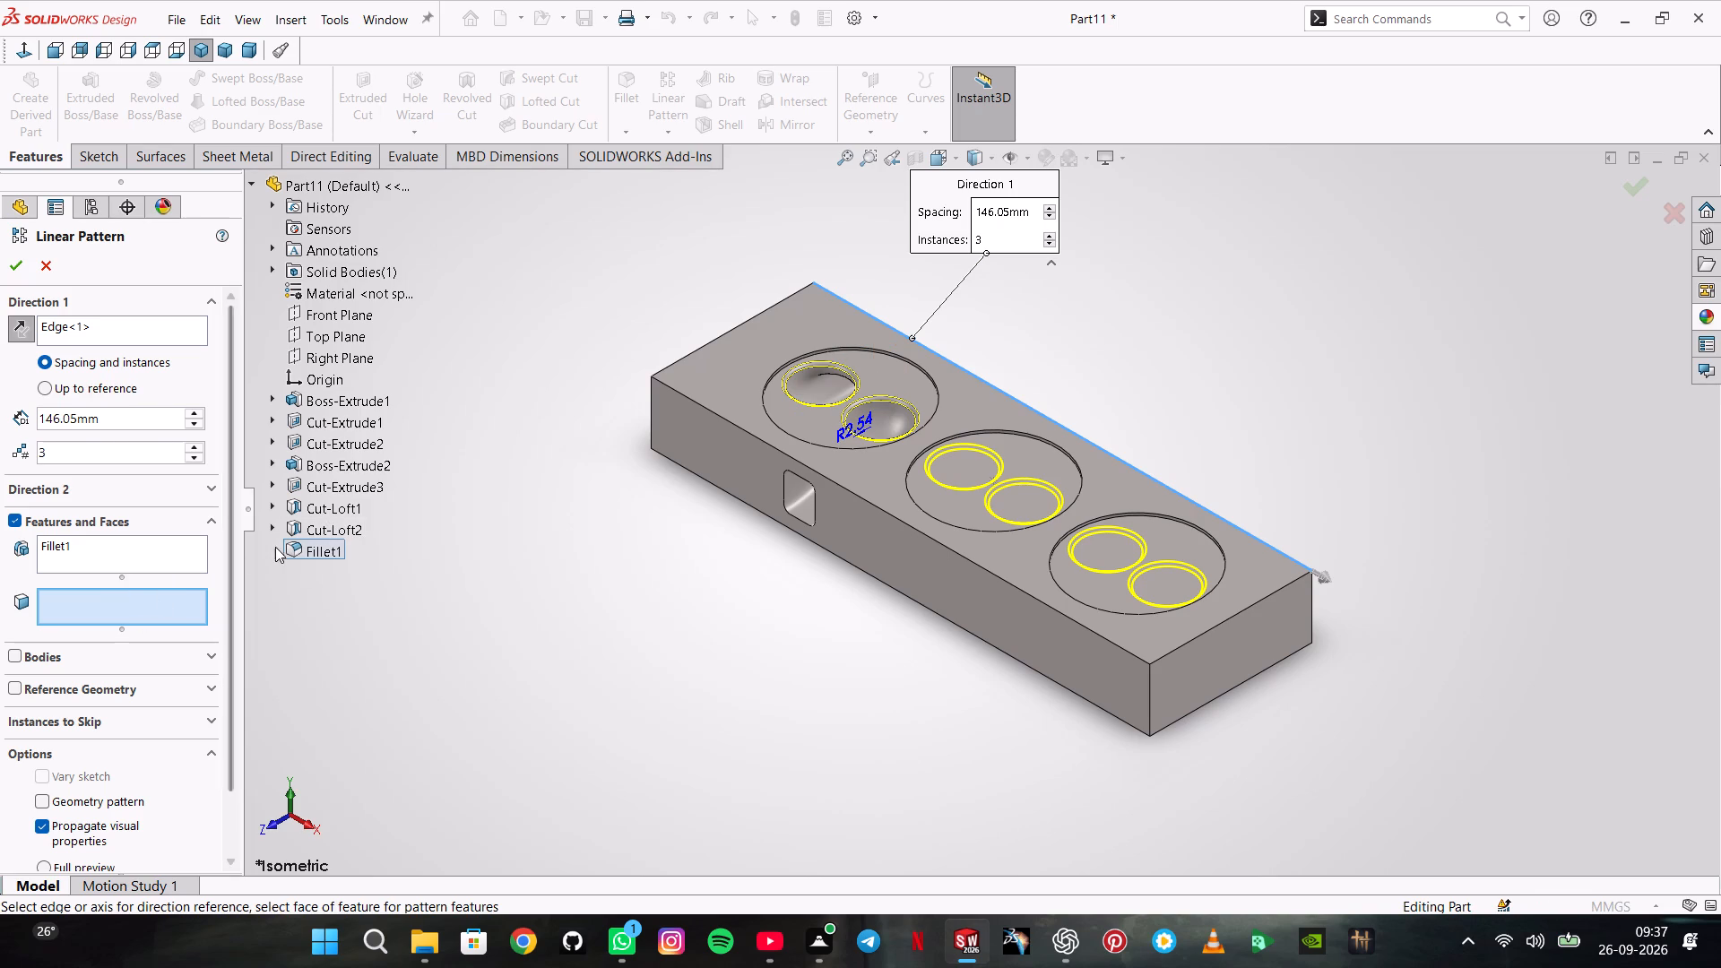
click(291, 533)
click(195, 558)
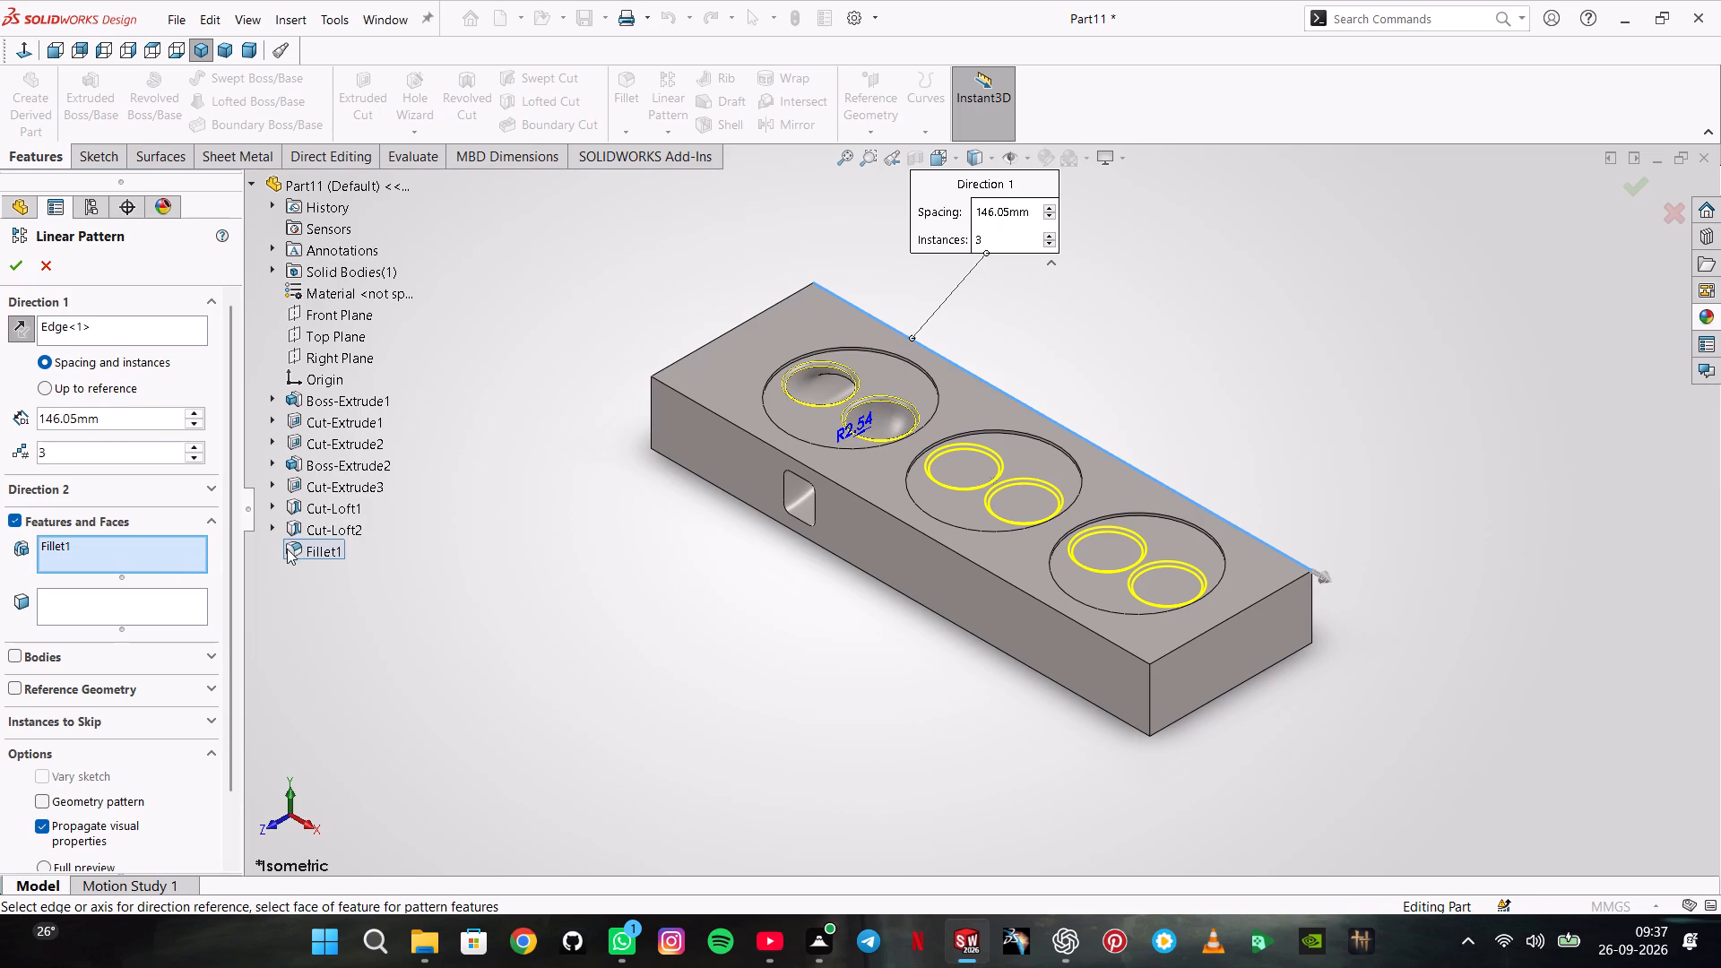
click(307, 532)
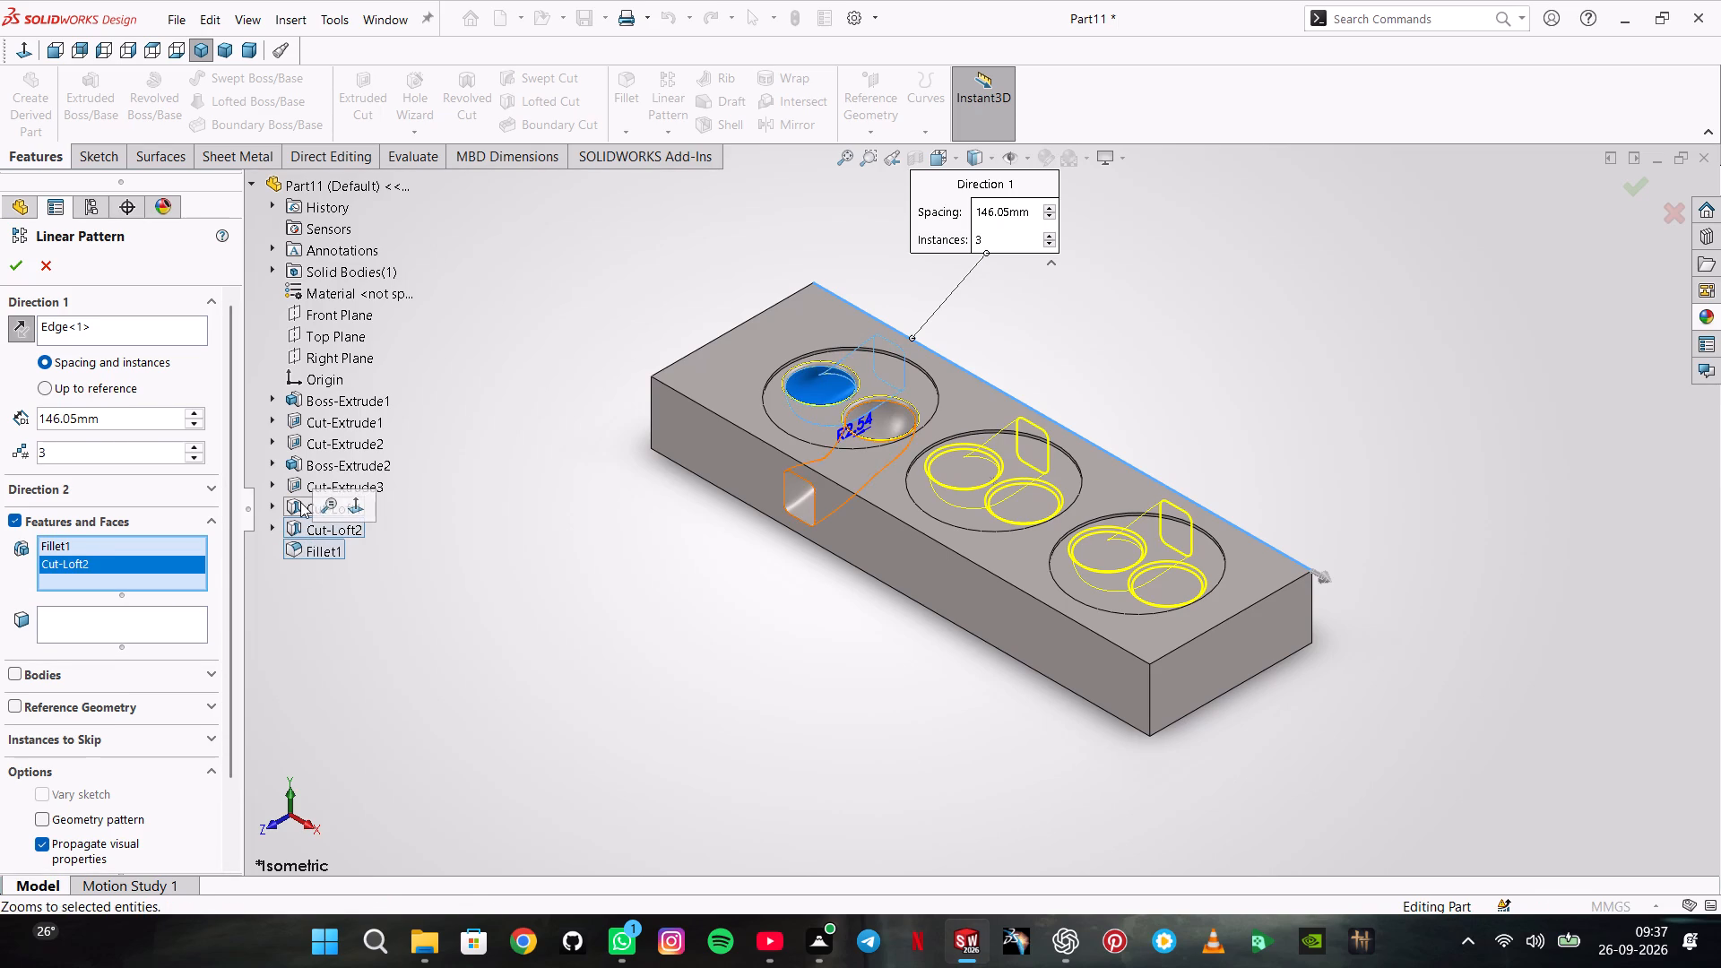
click(300, 502)
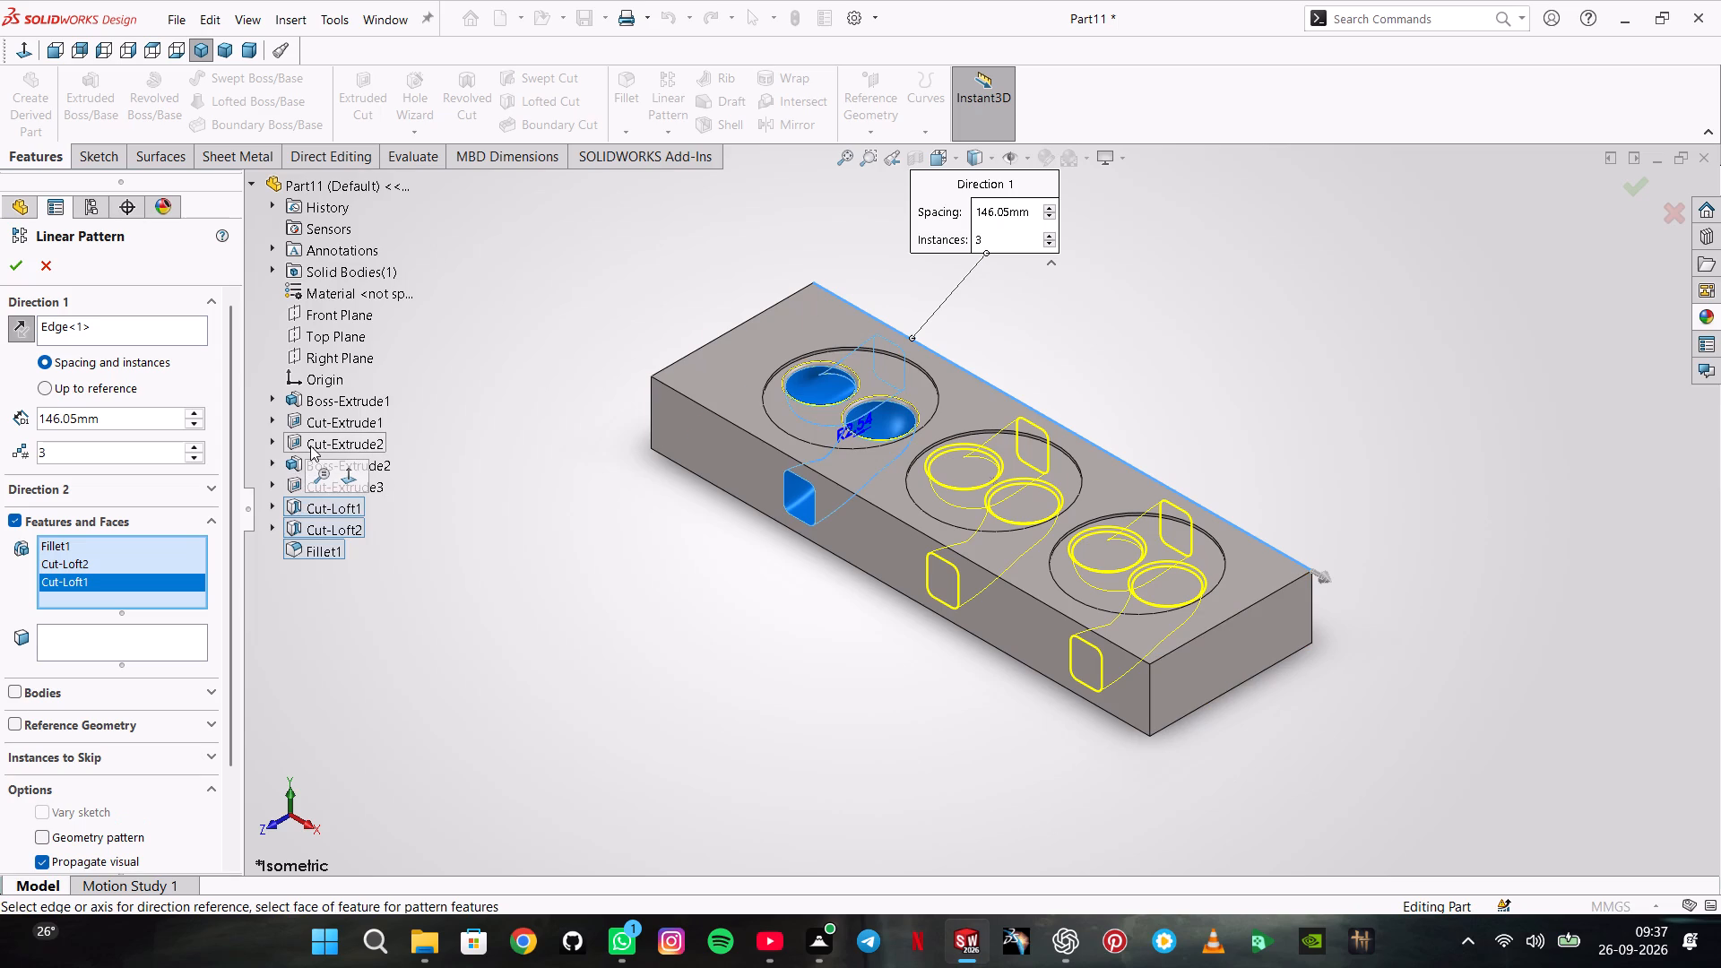
click(316, 448)
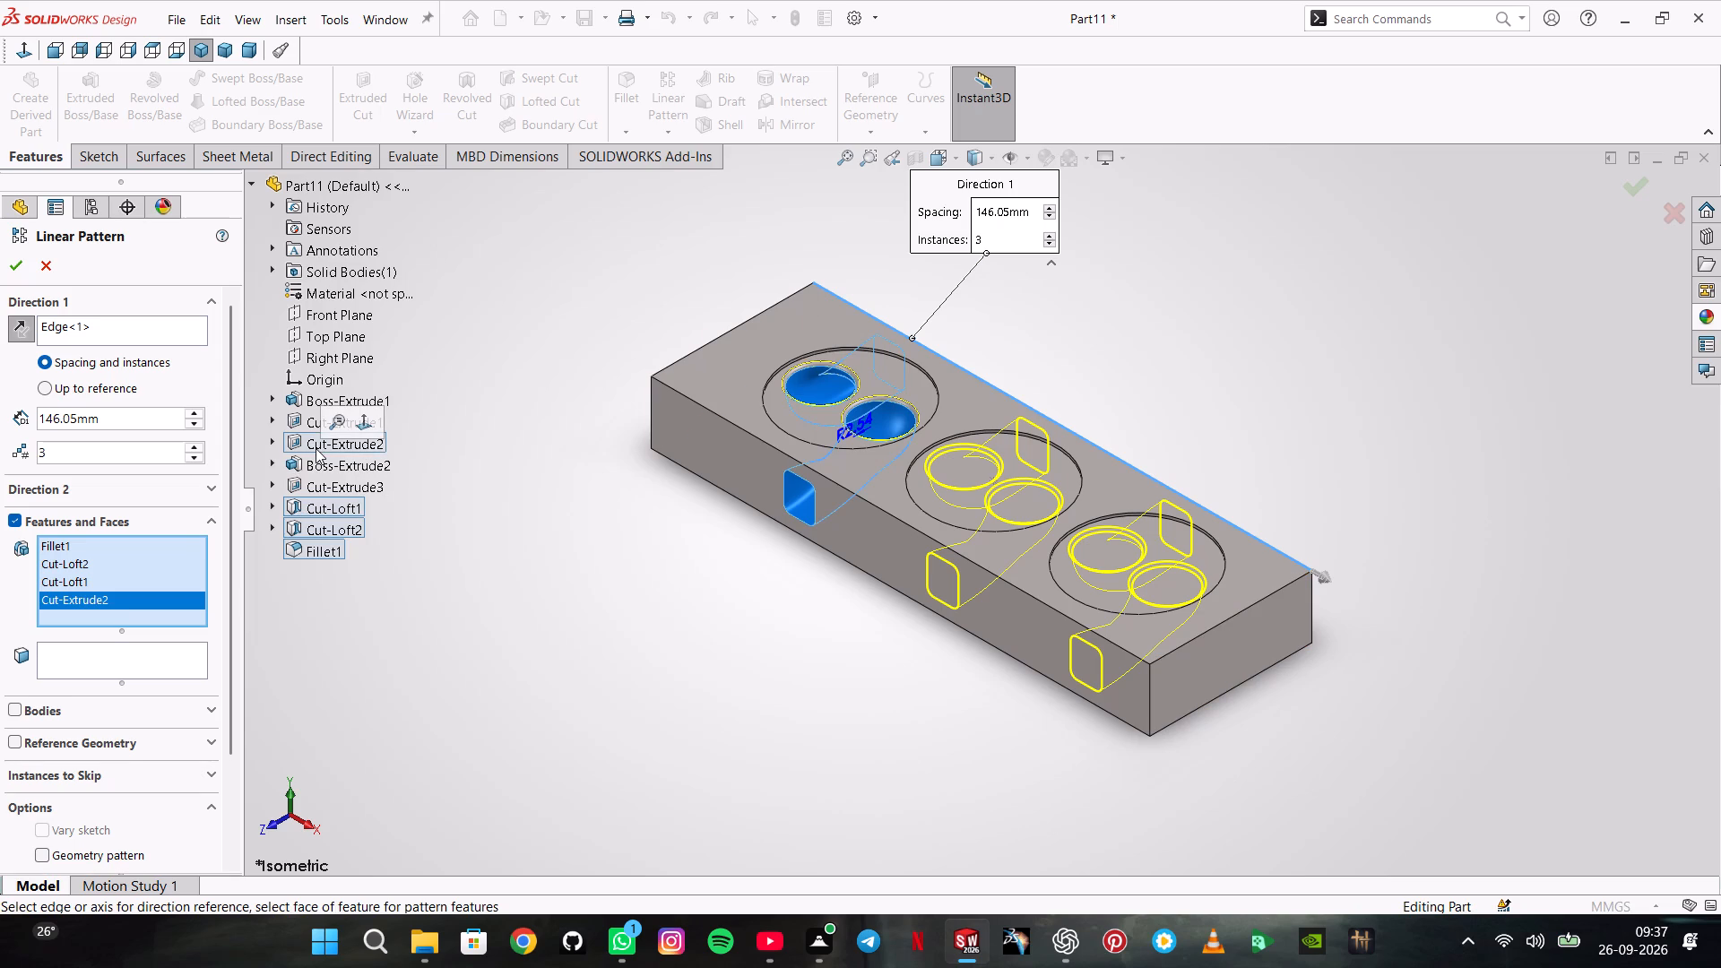
click(22, 268)
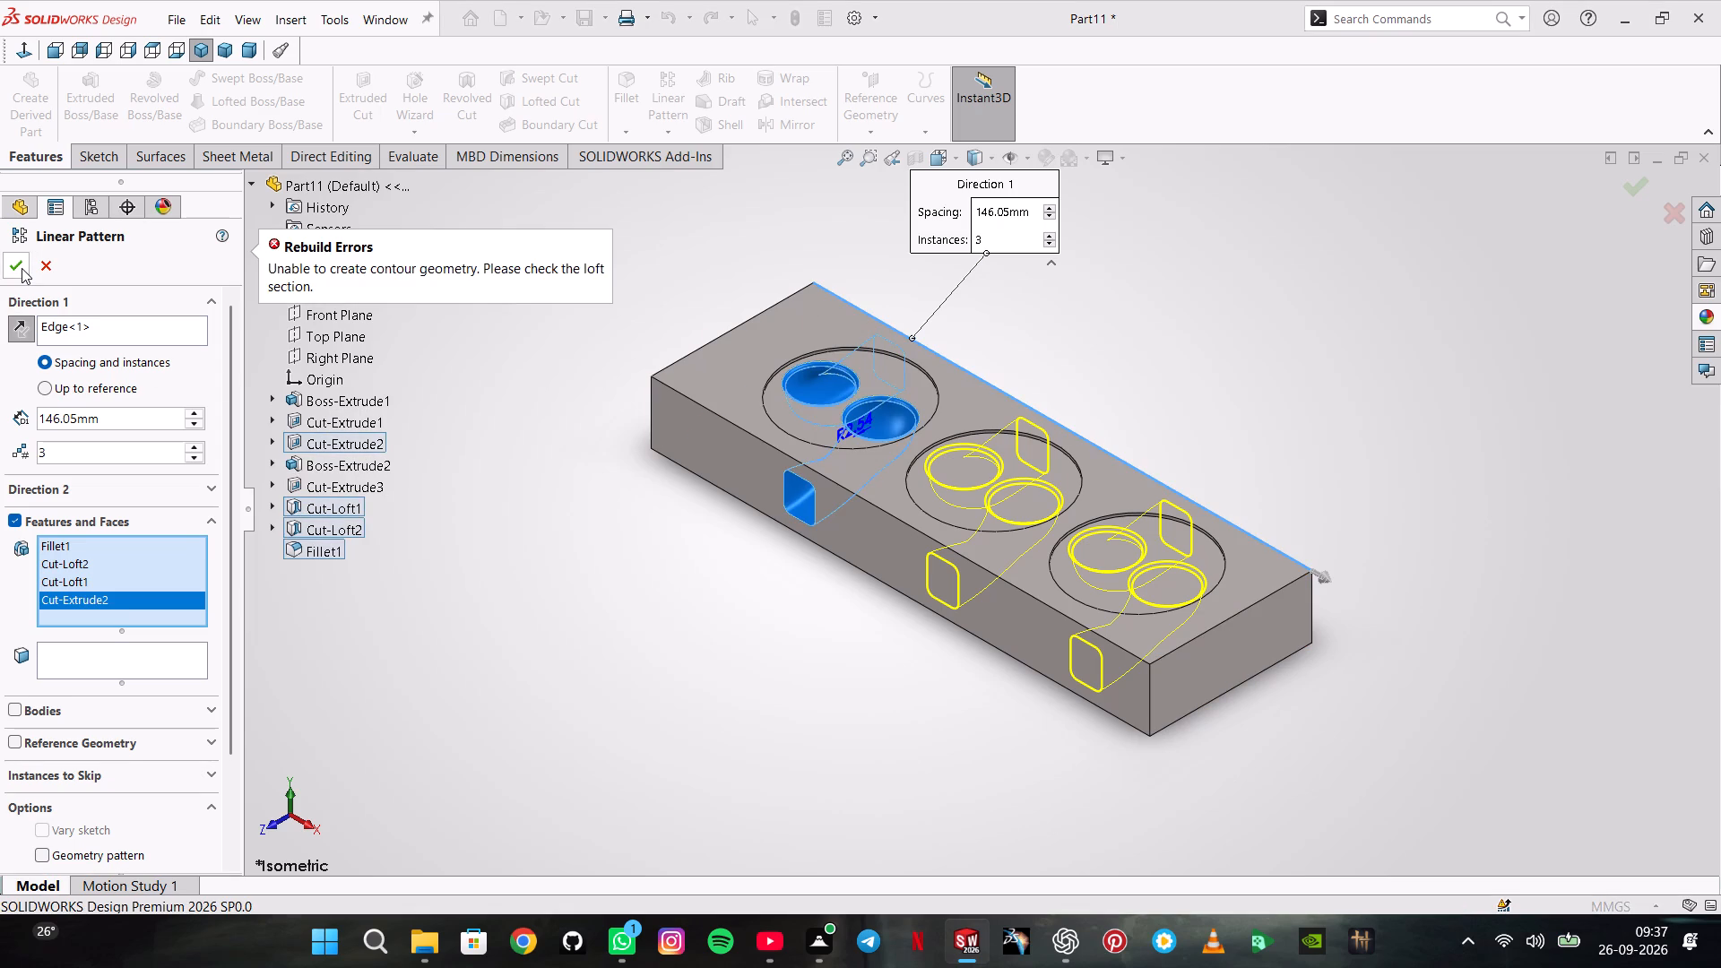
Remove Cut-Extrude2 from the linear pattern's features.
right_click(130, 596)
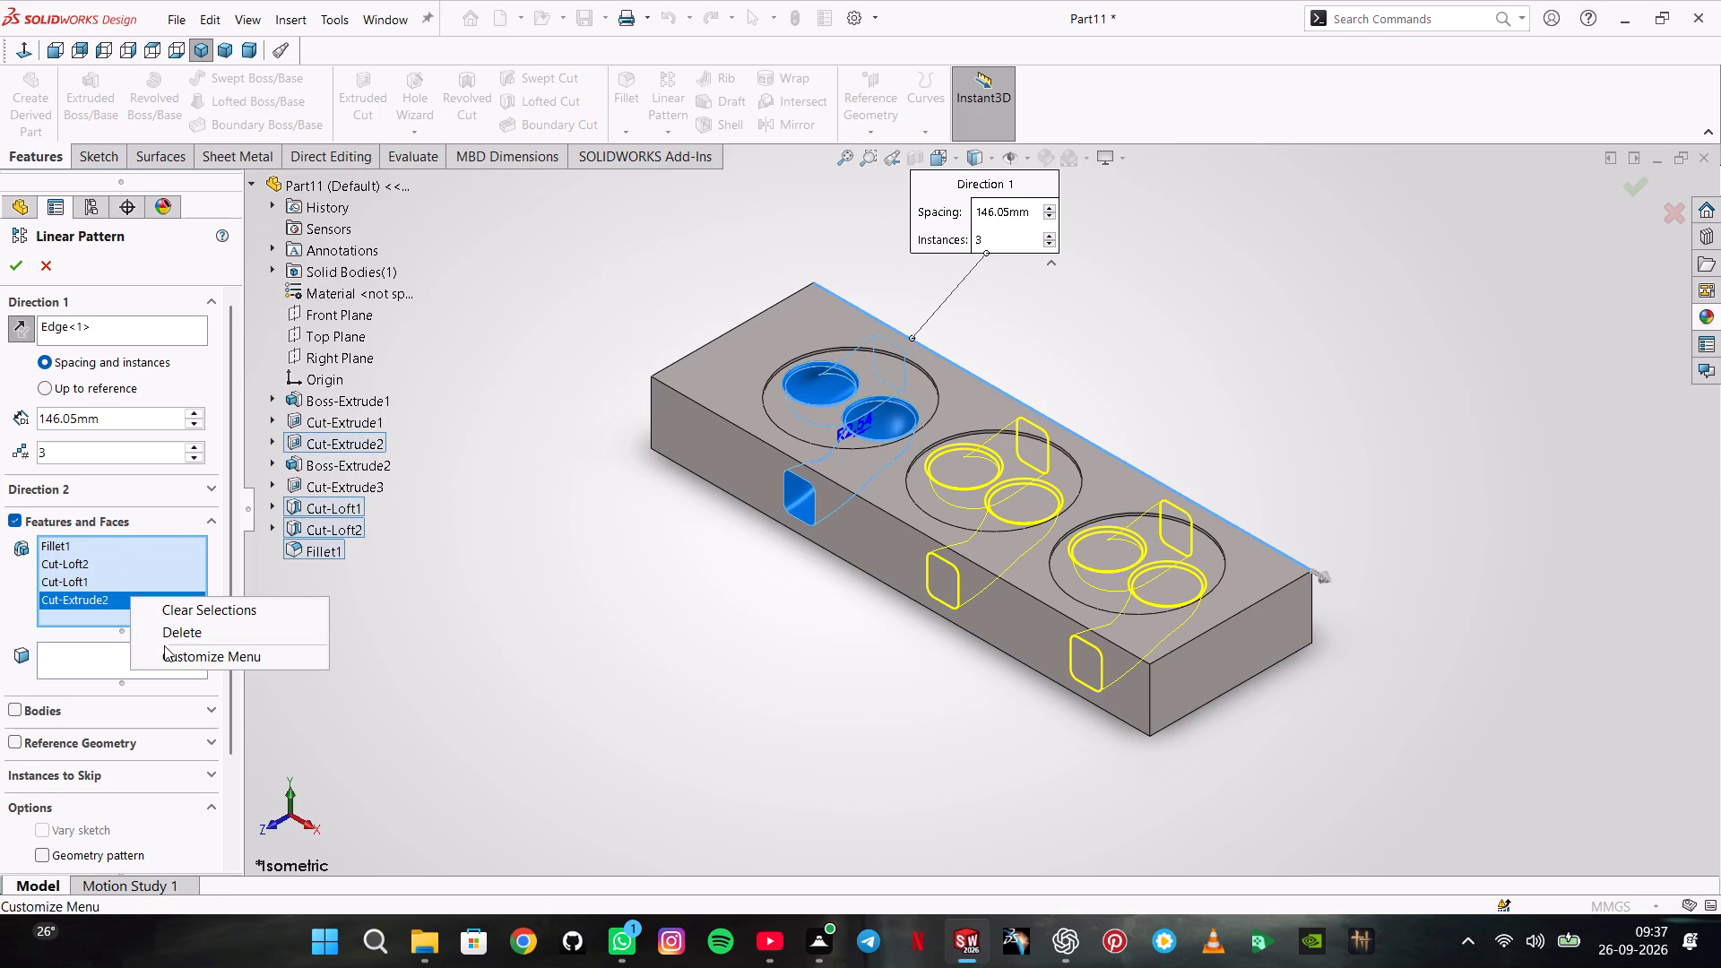
click(169, 635)
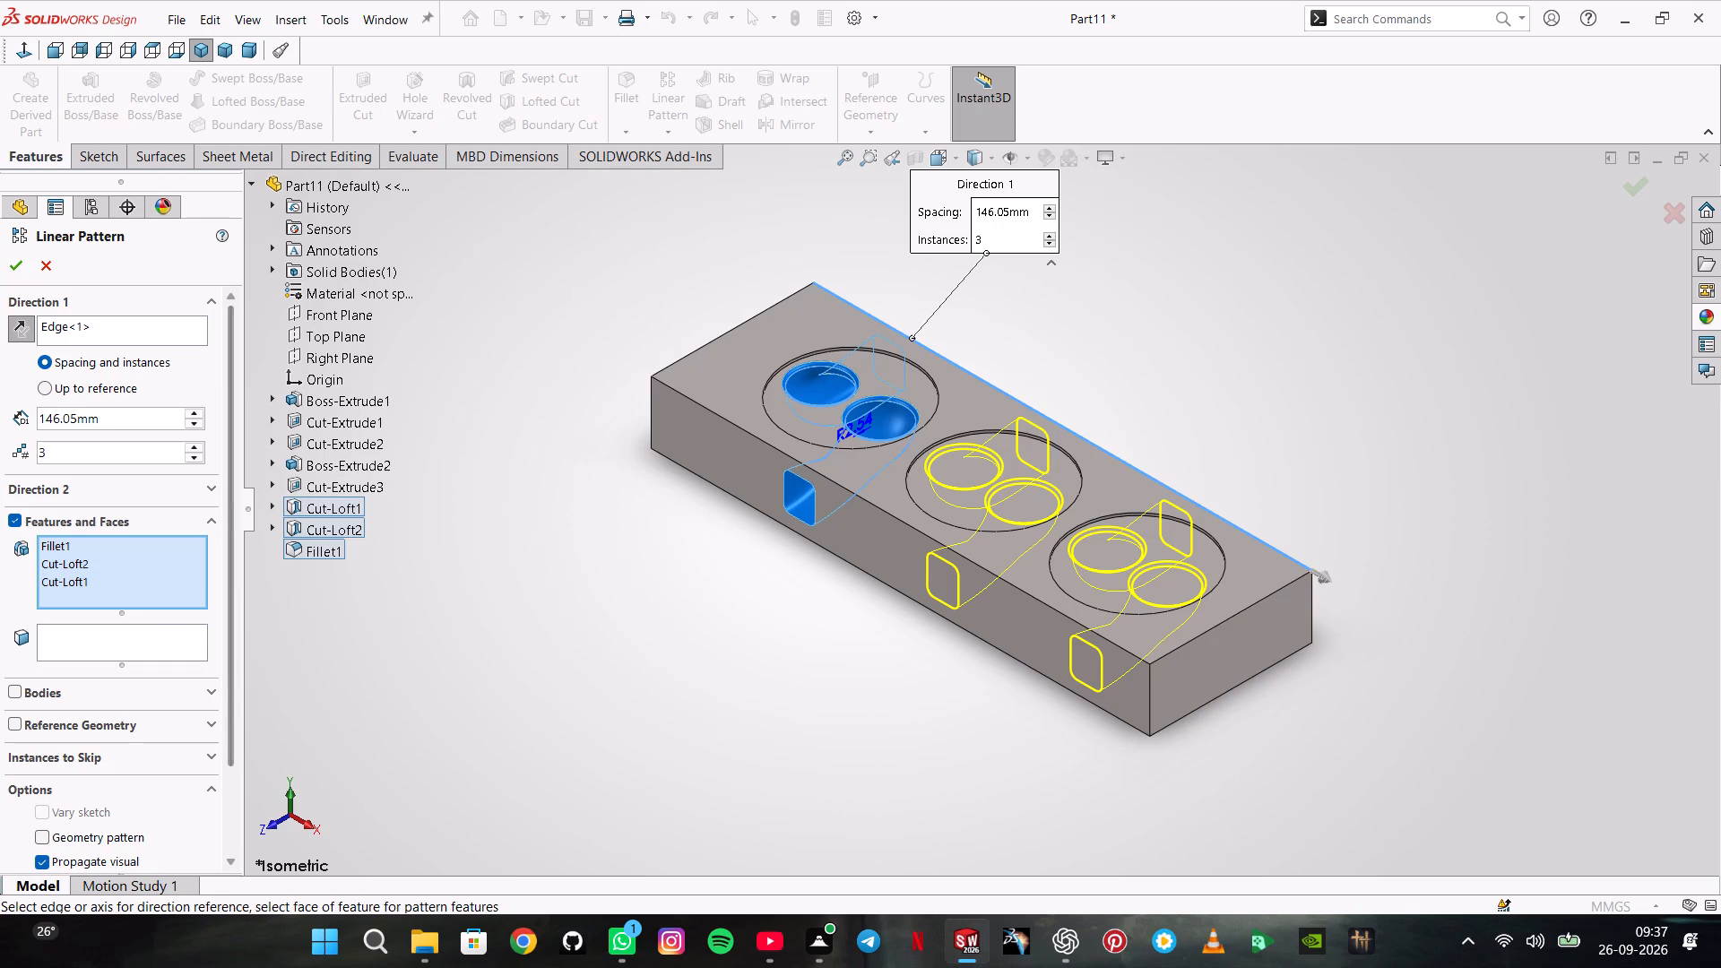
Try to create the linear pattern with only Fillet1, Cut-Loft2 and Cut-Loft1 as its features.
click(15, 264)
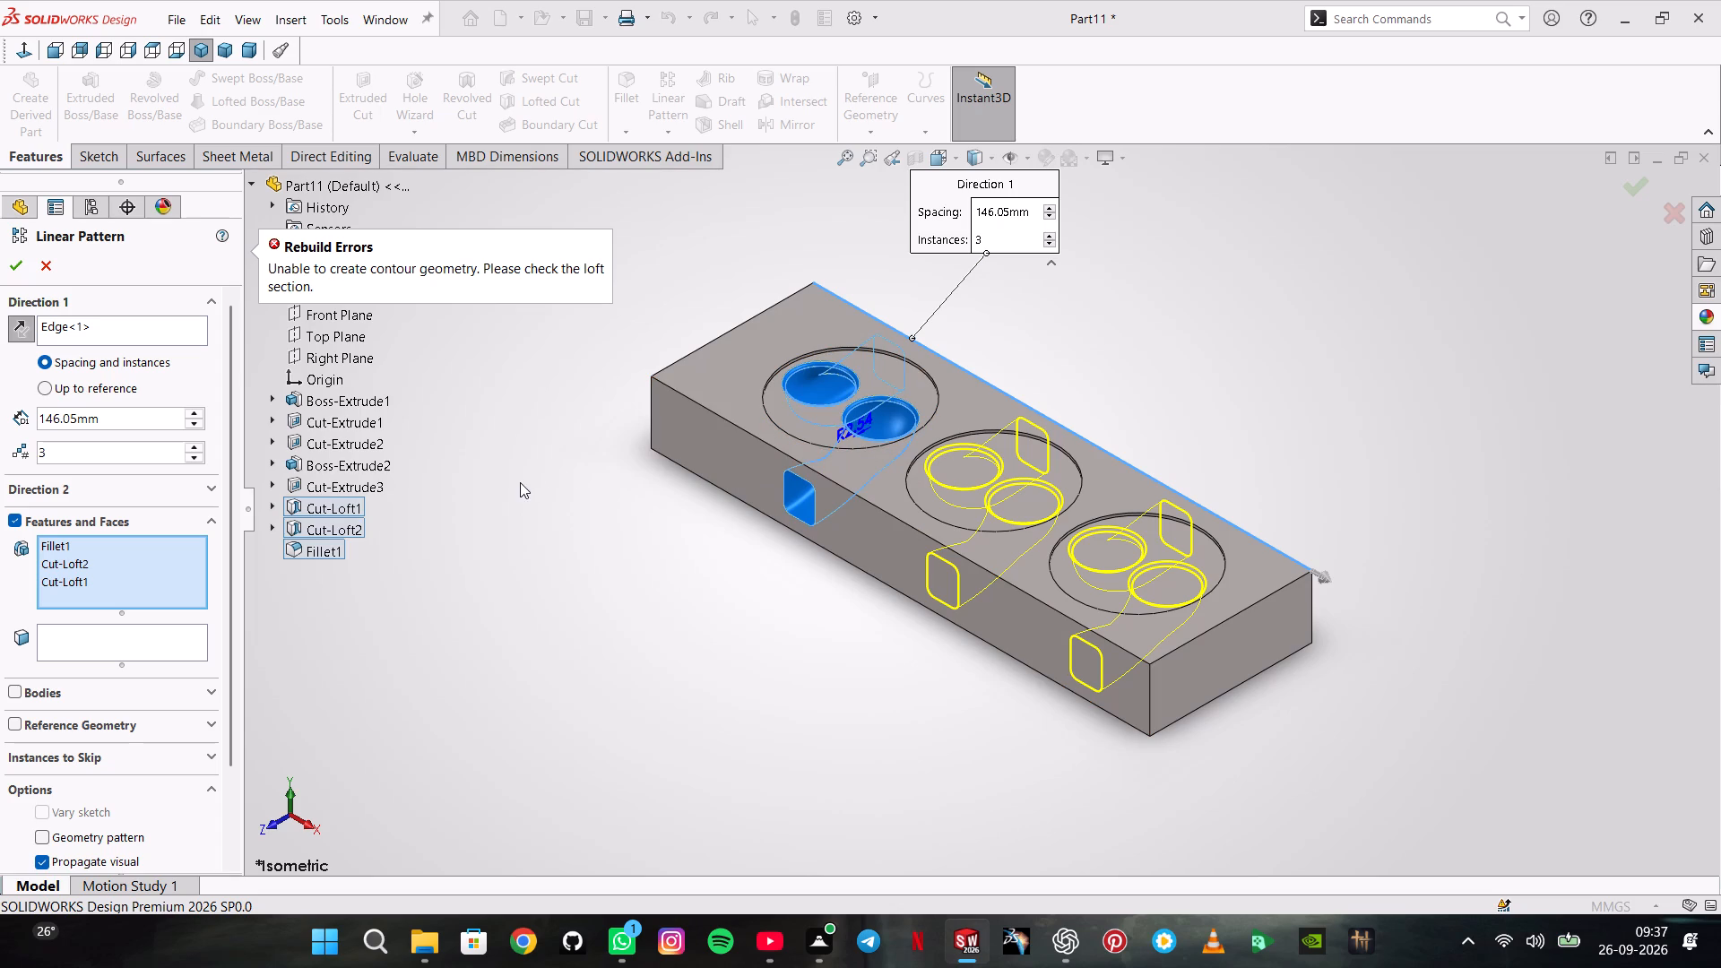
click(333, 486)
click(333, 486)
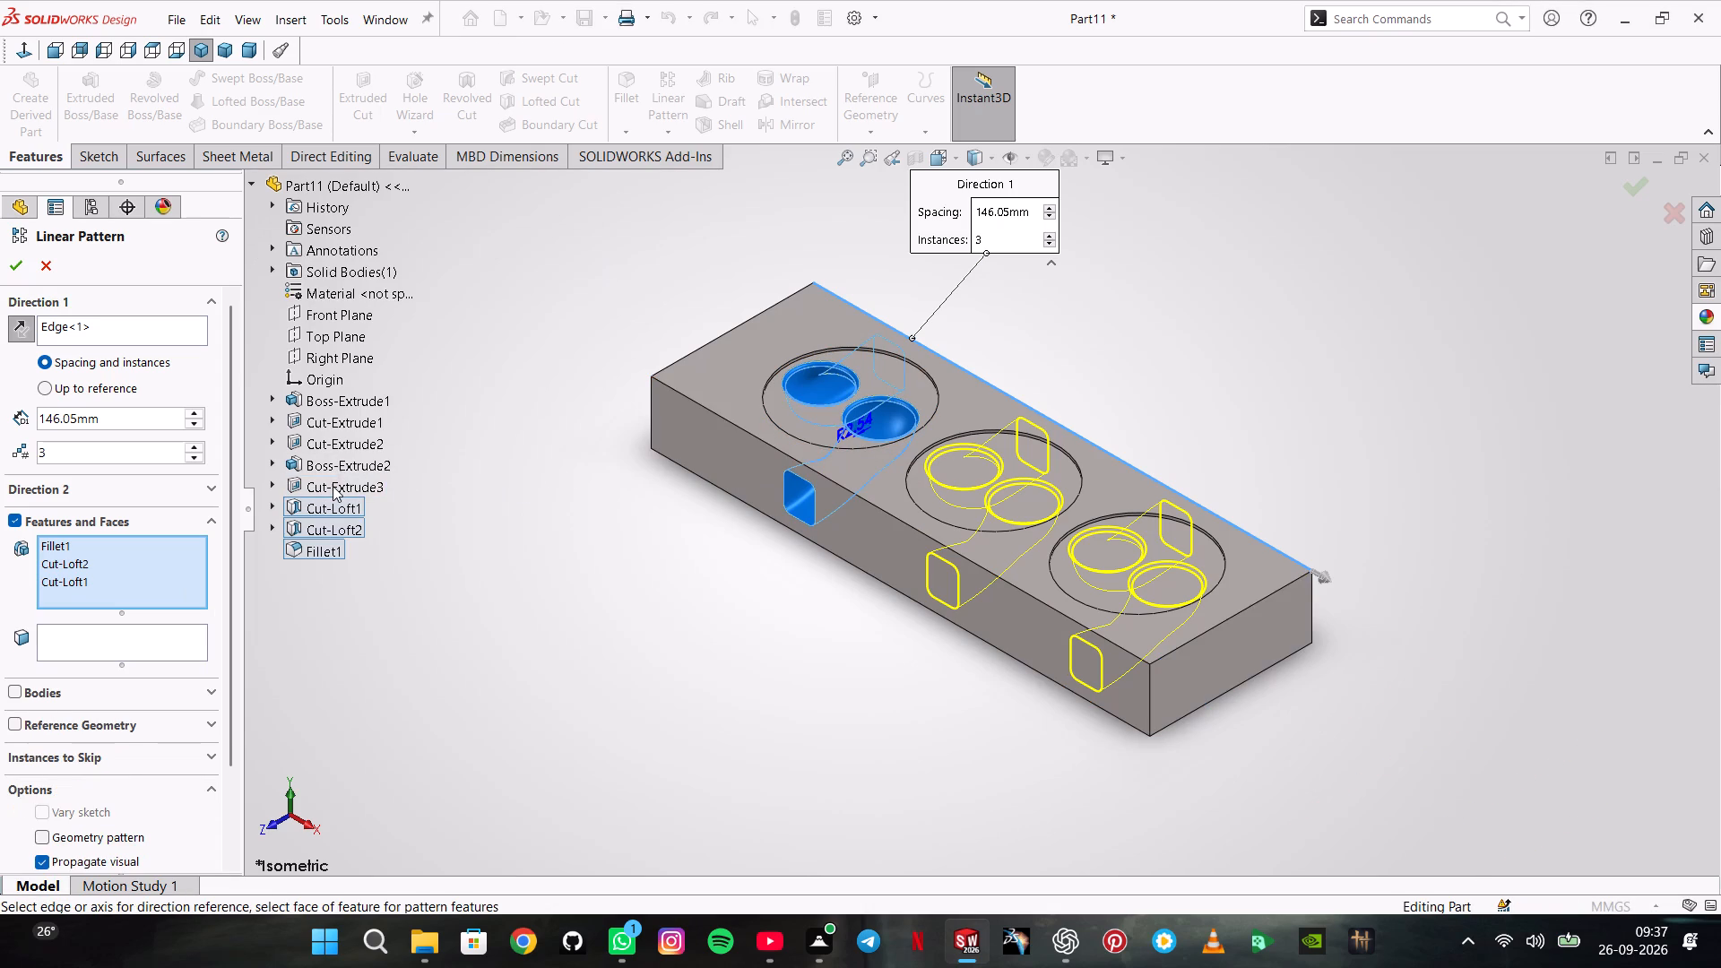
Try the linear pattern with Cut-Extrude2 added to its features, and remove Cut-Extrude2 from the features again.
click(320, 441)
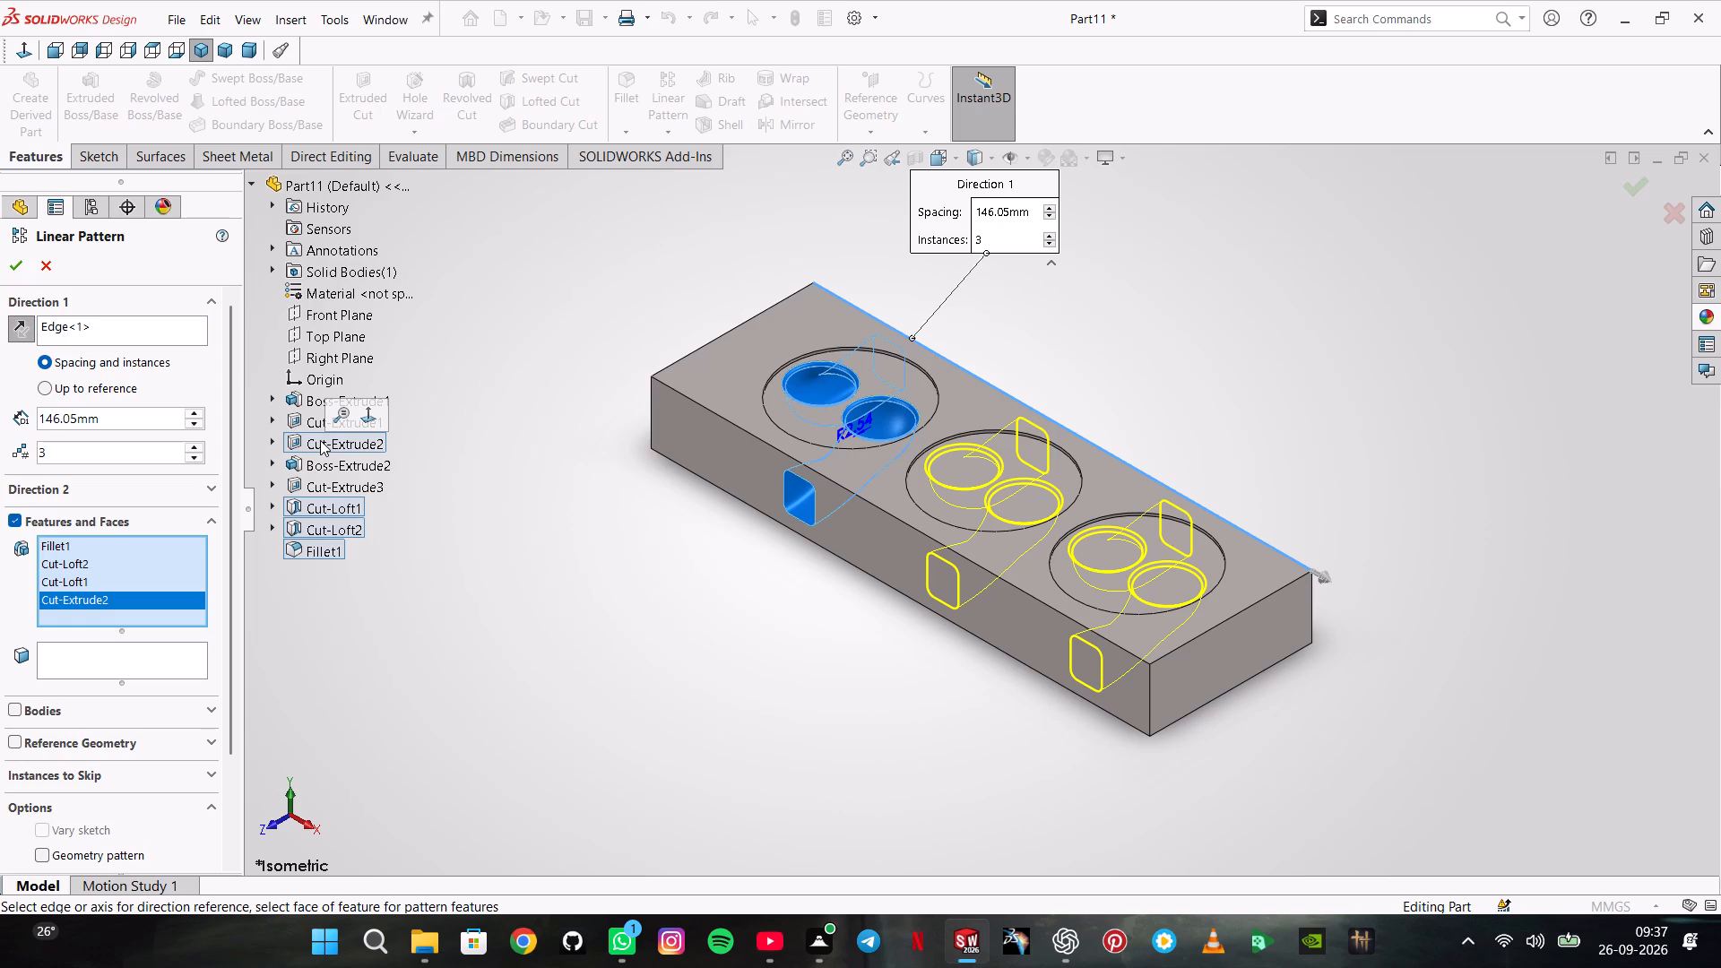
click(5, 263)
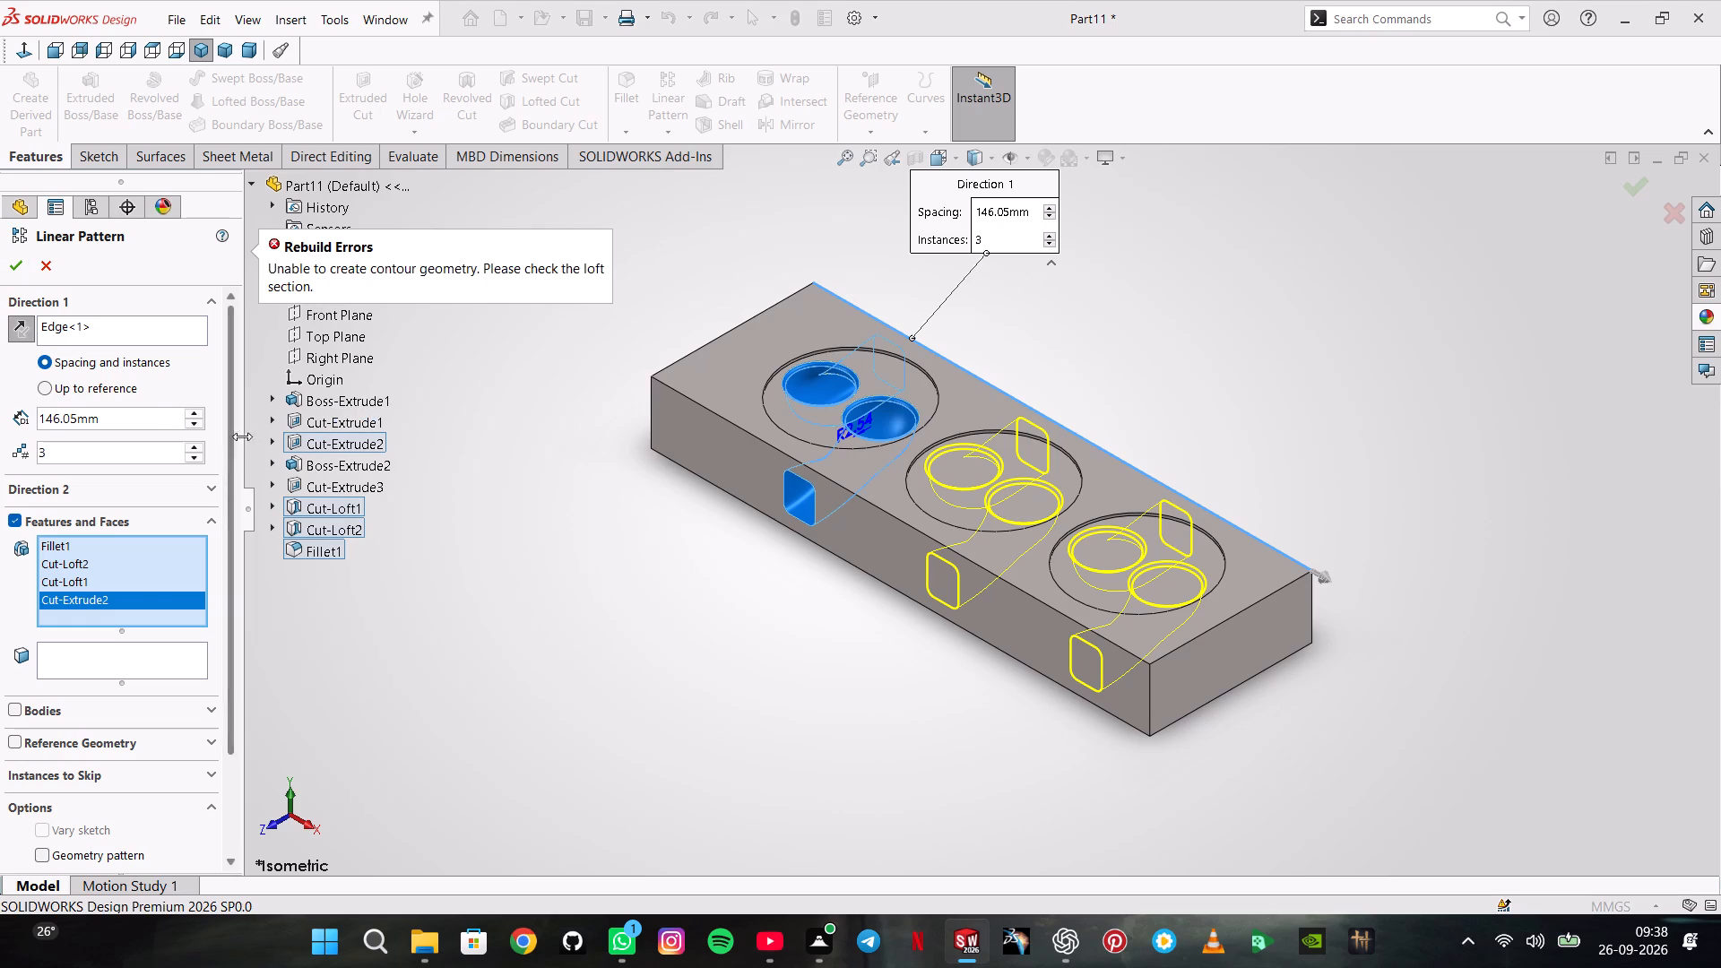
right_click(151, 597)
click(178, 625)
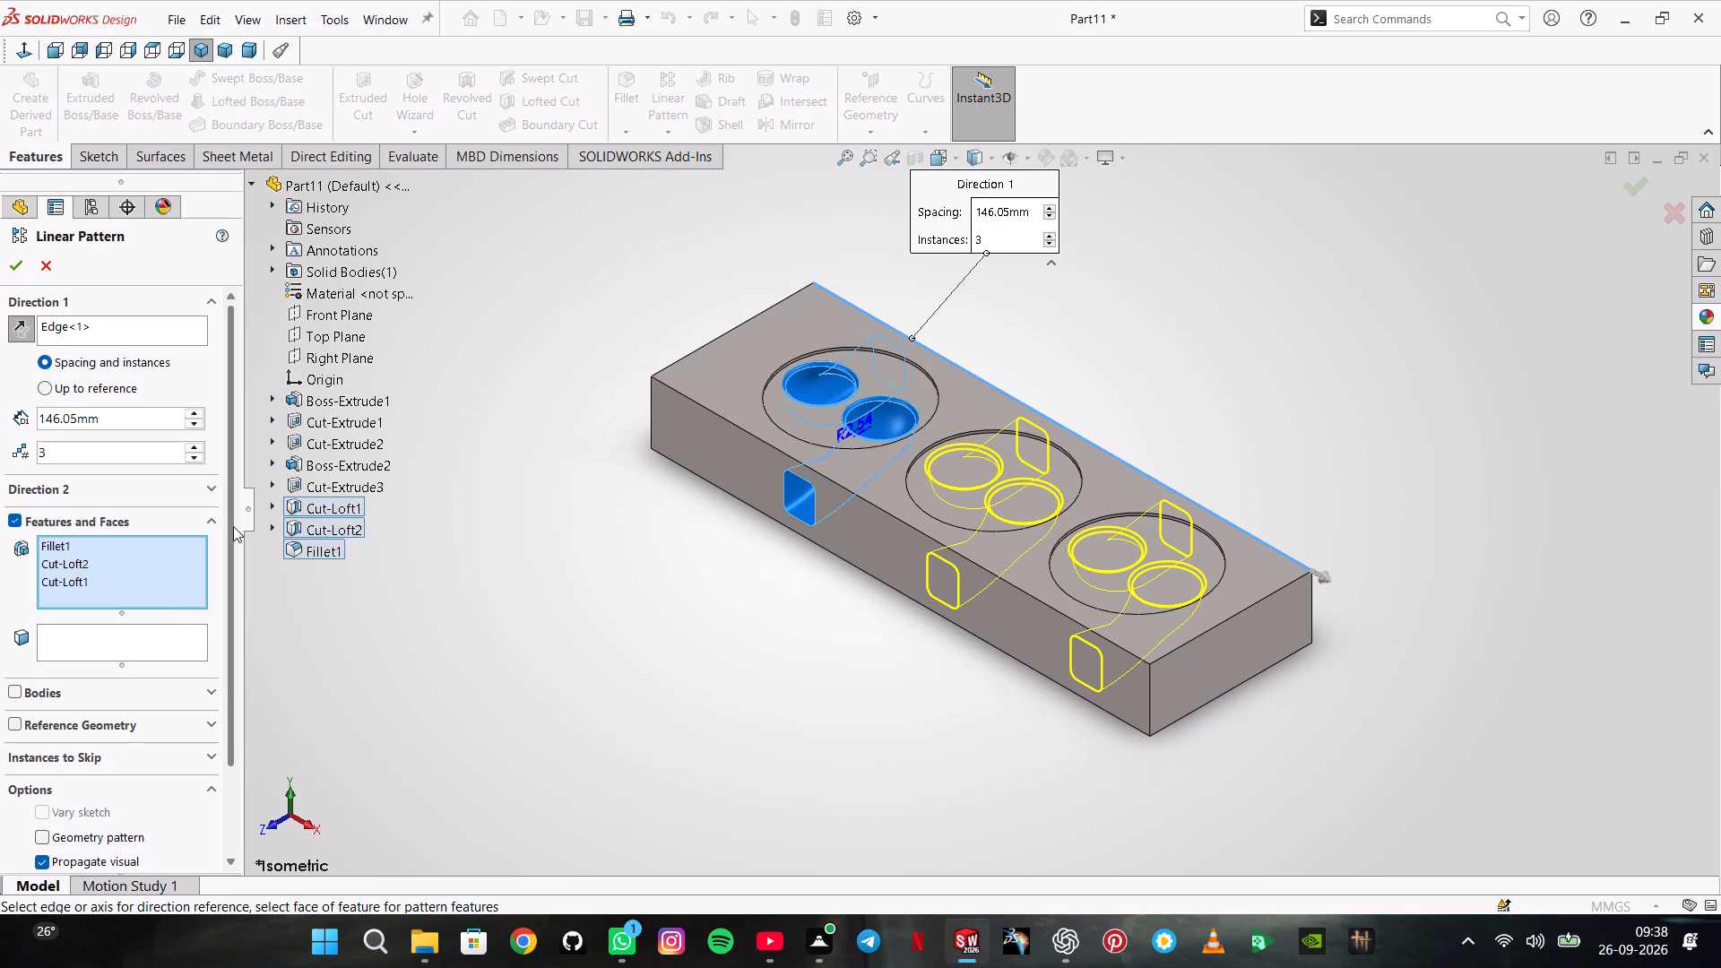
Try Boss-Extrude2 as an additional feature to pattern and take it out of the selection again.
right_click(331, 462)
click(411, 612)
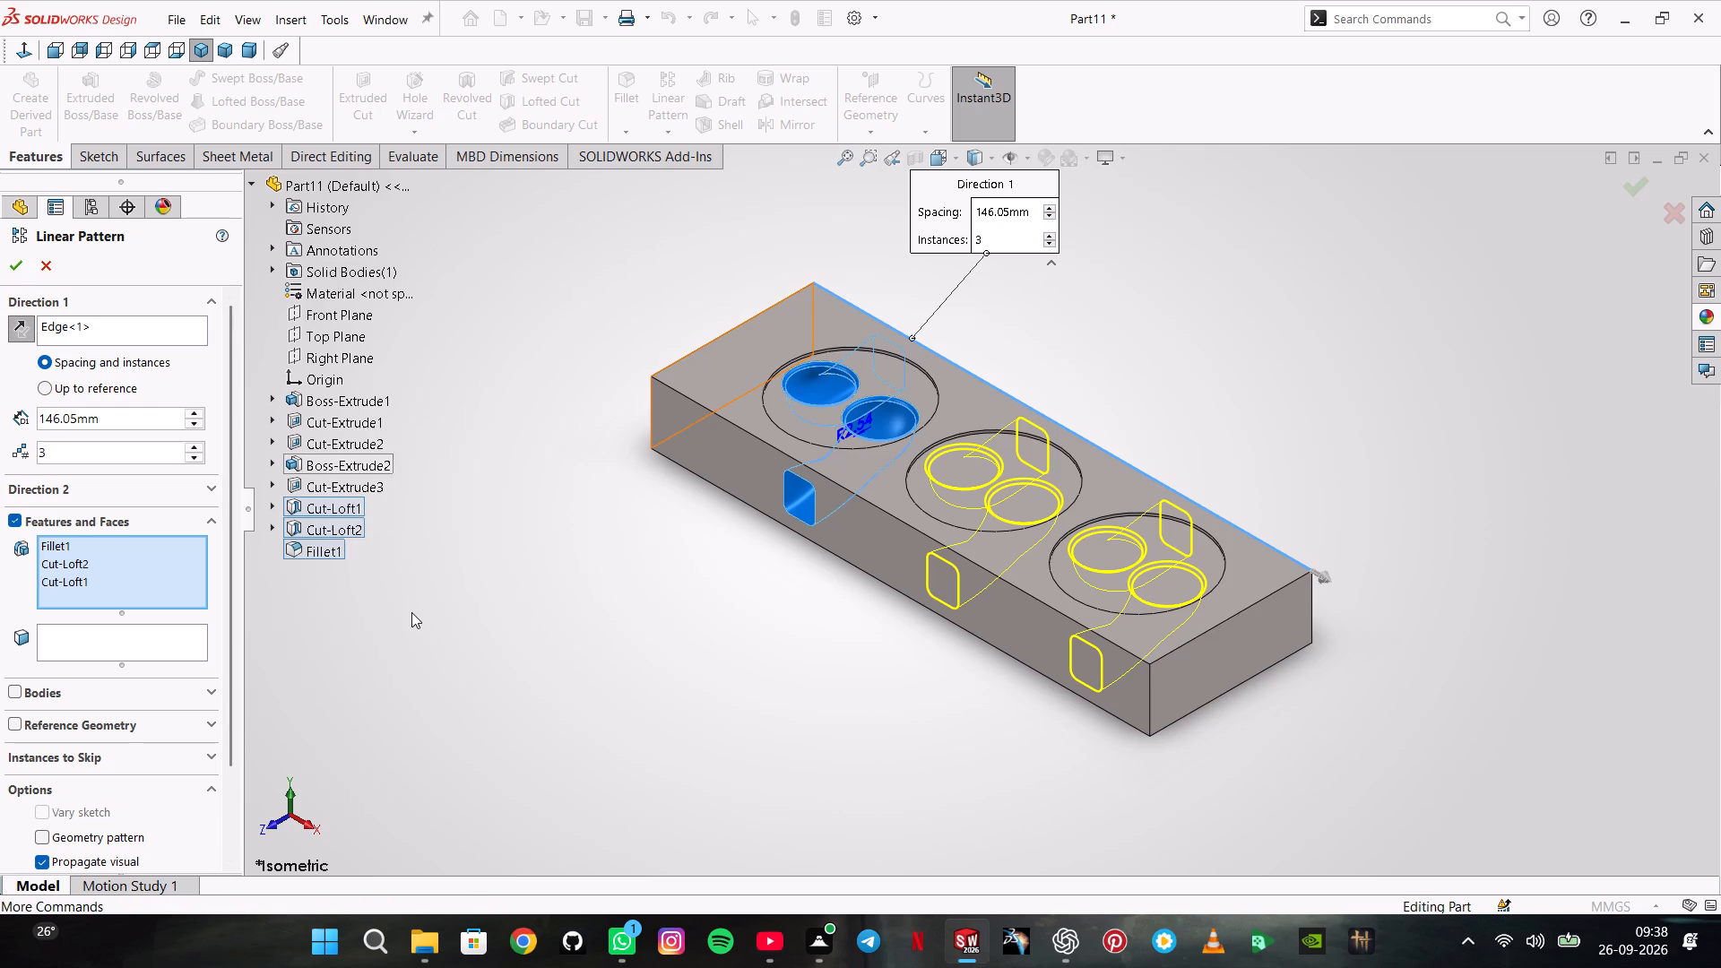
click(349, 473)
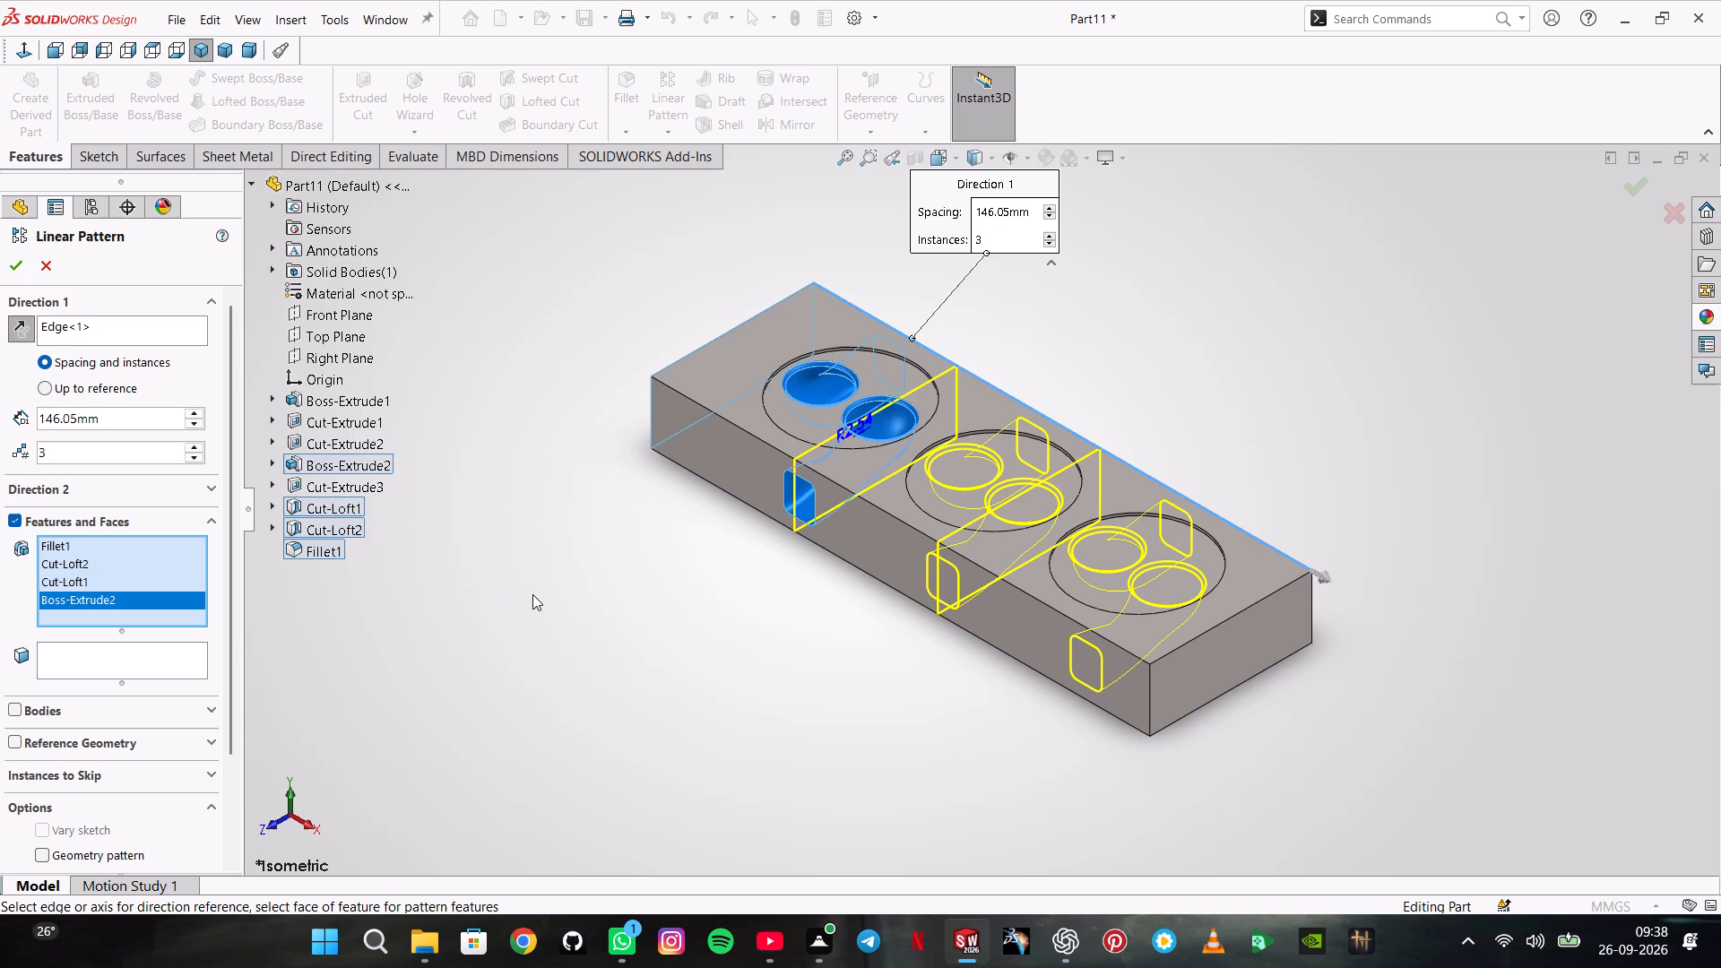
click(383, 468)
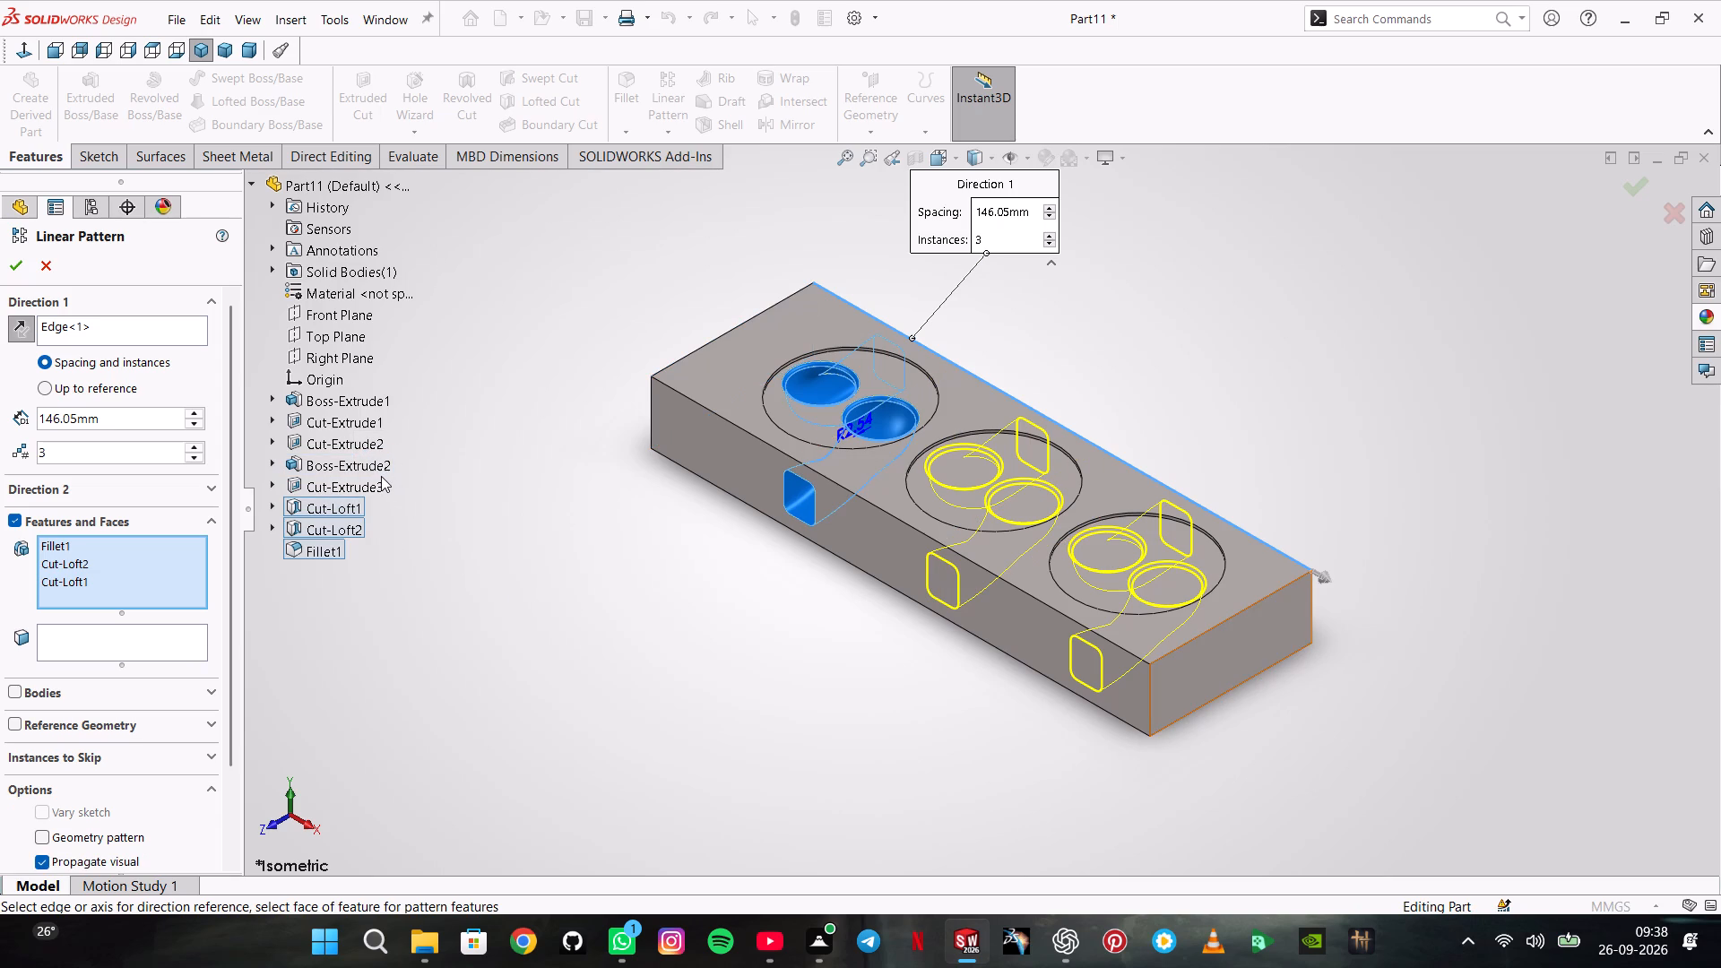
Add Cut-Extrude2 to the linear pattern's features, keep the spacing-and-instances method, and try to create the pattern.
click(374, 449)
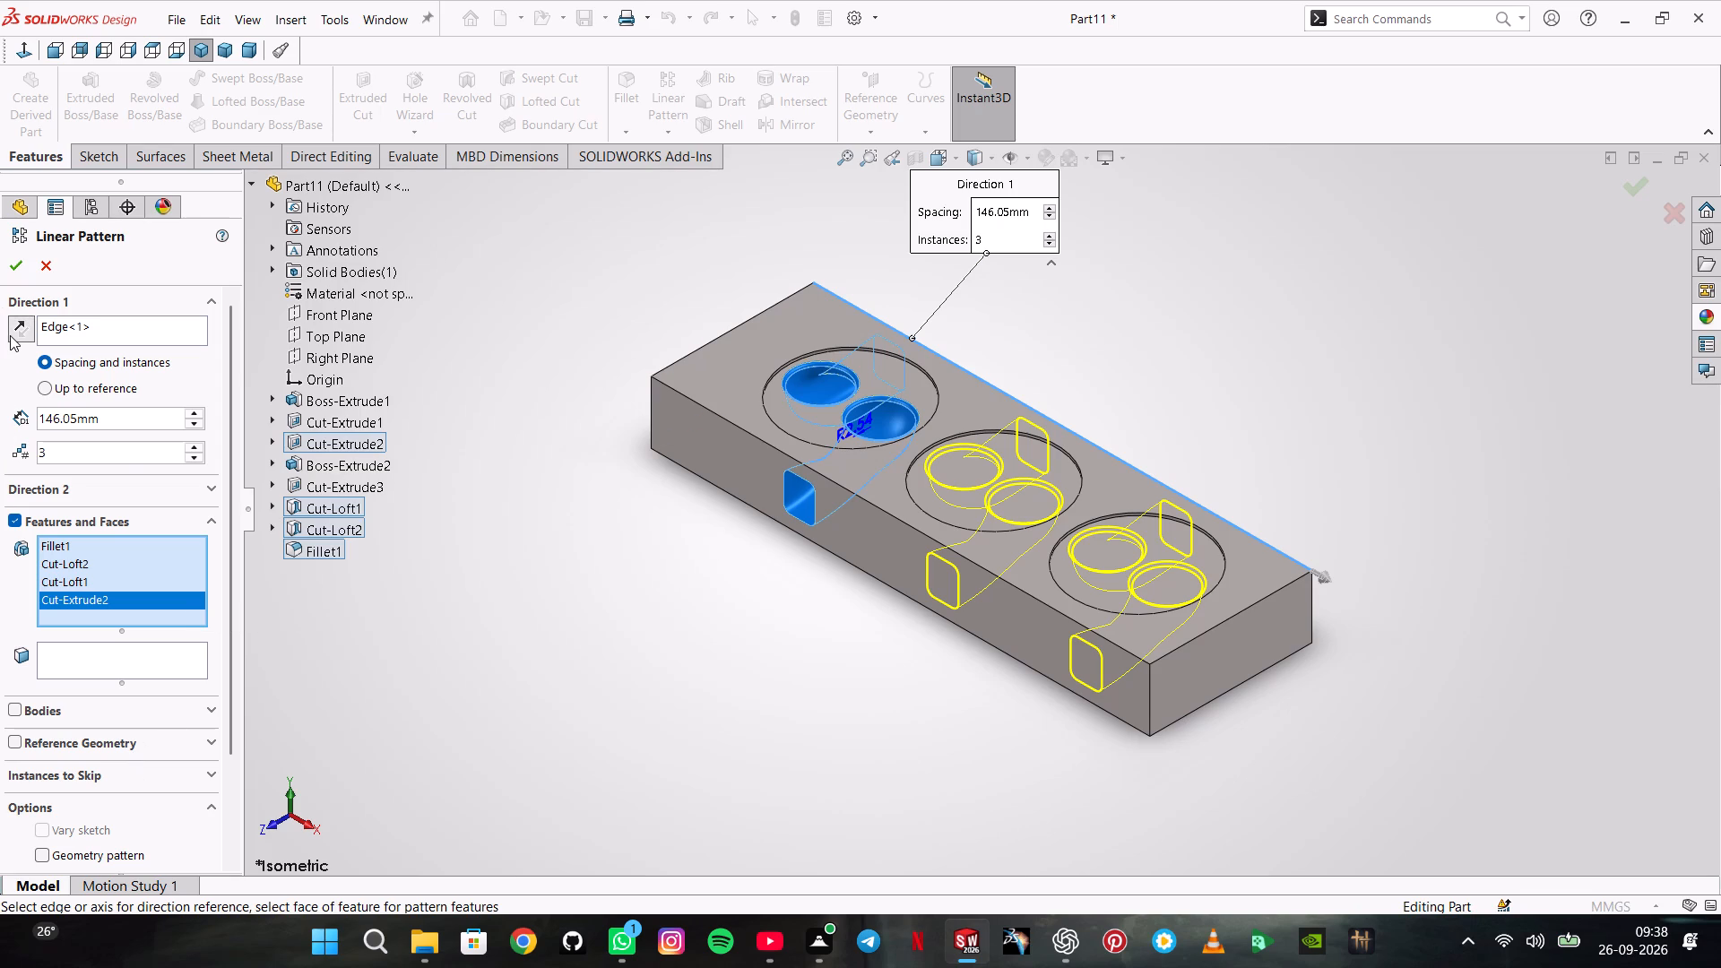
click(48, 360)
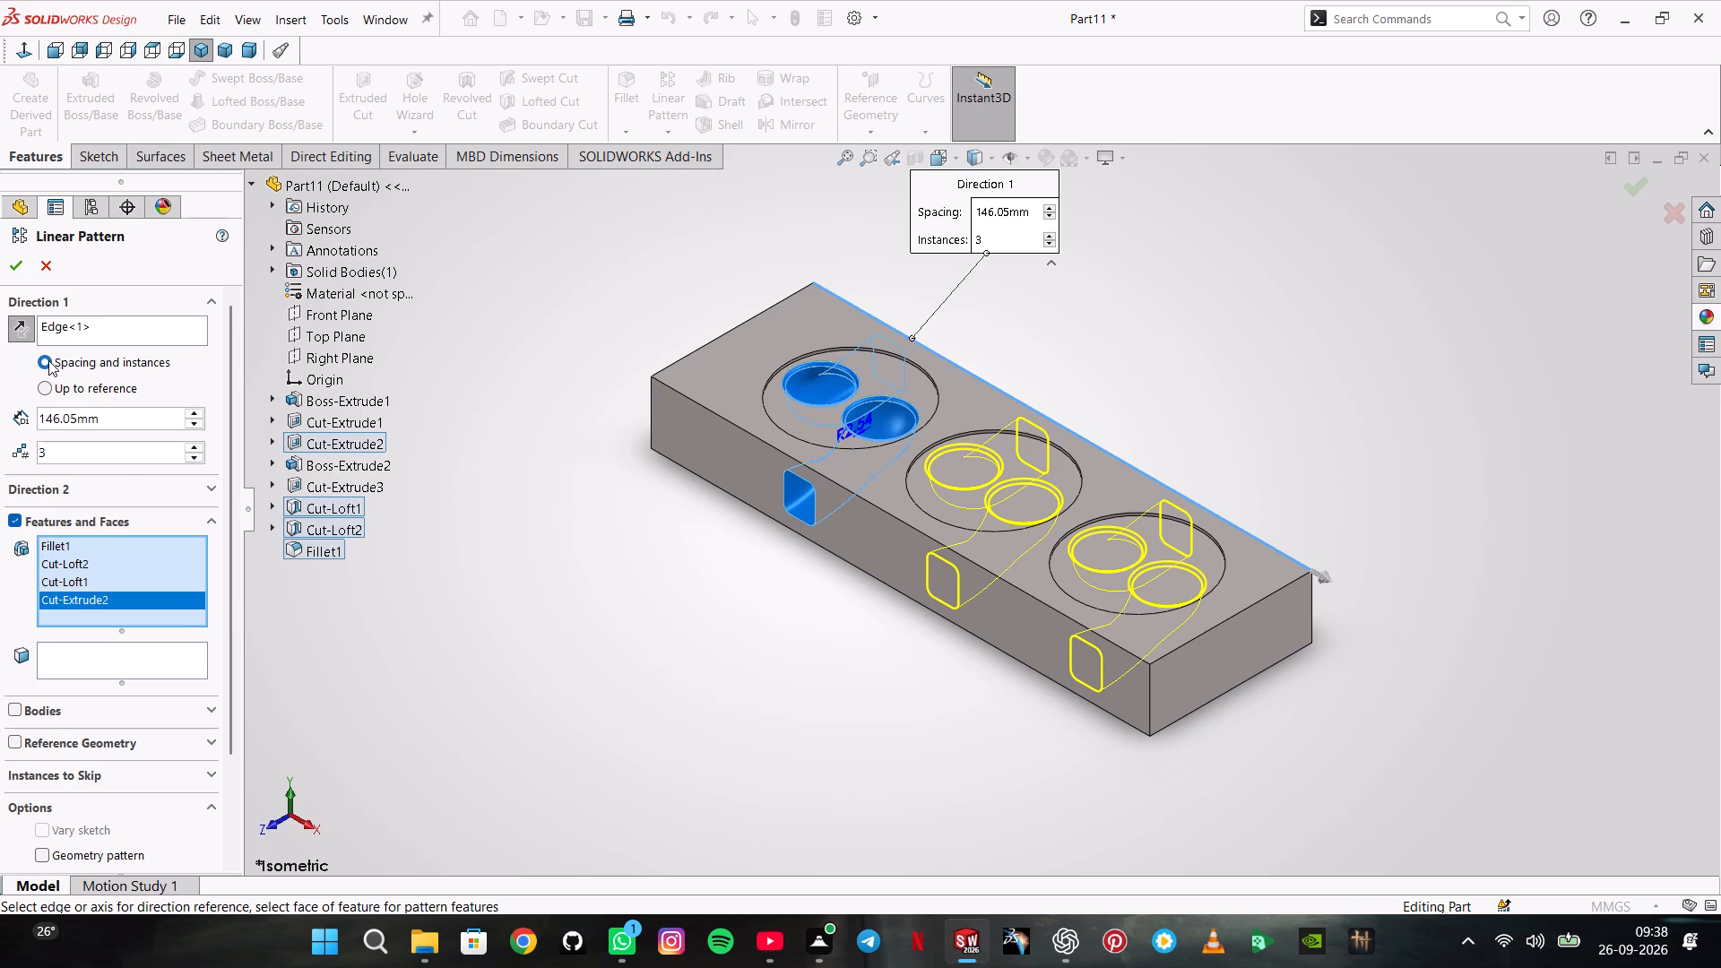
click(48, 360)
click(41, 376)
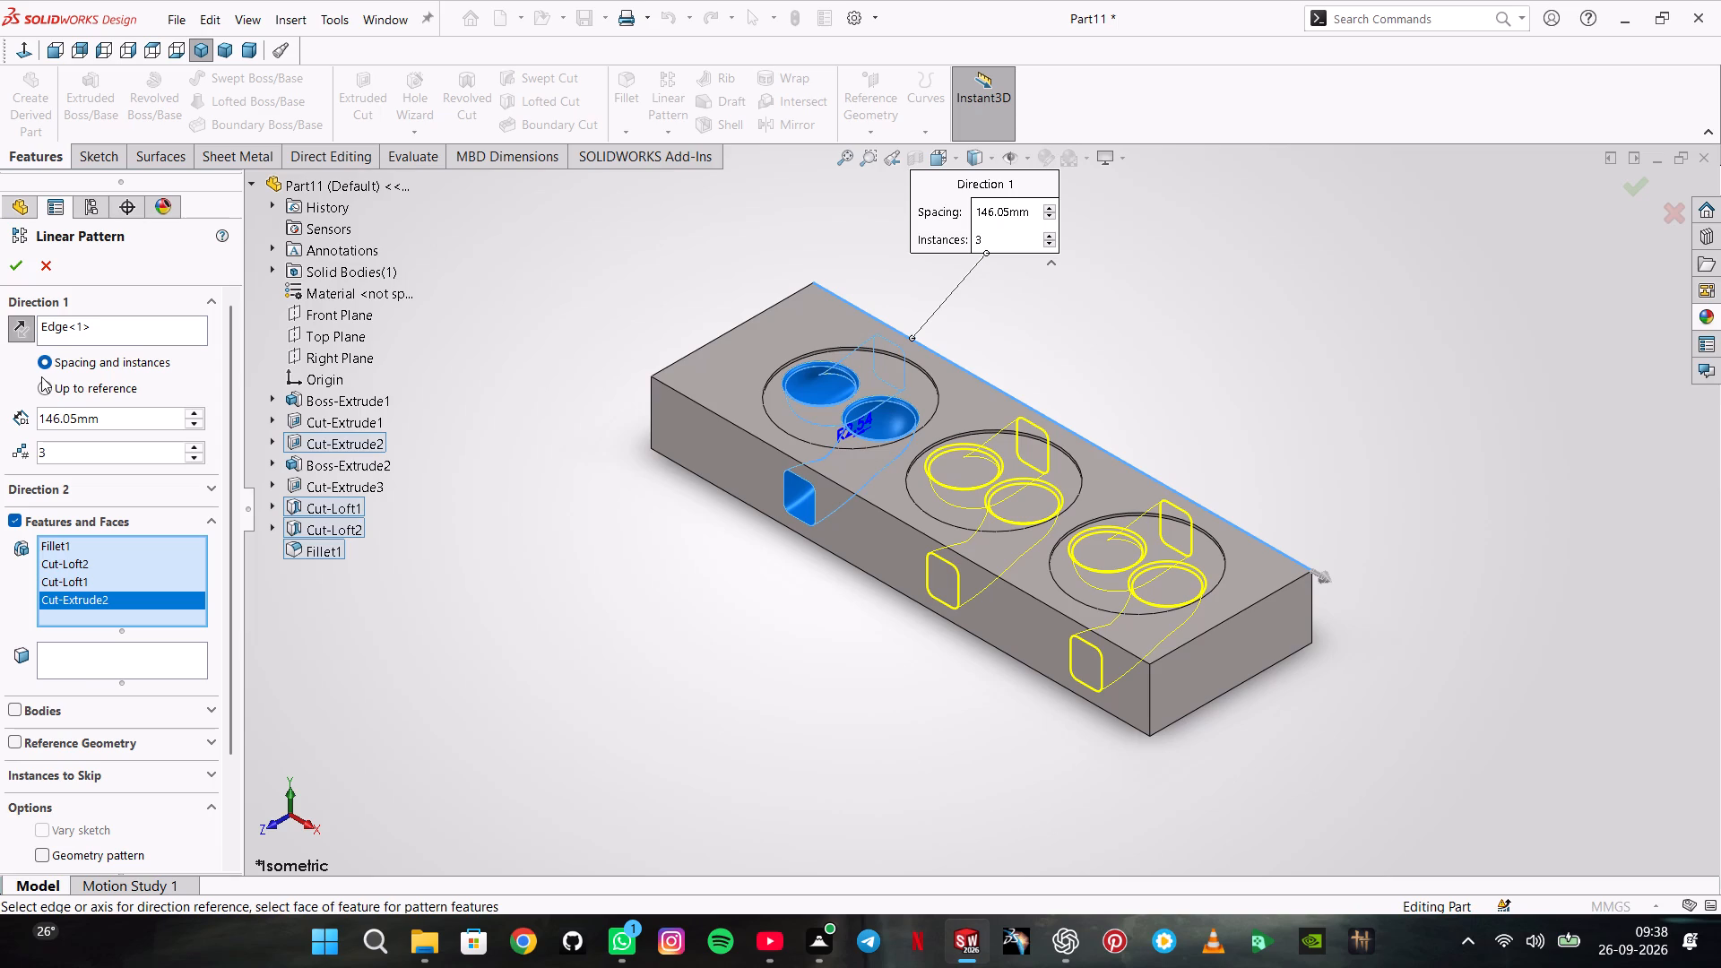
click(48, 384)
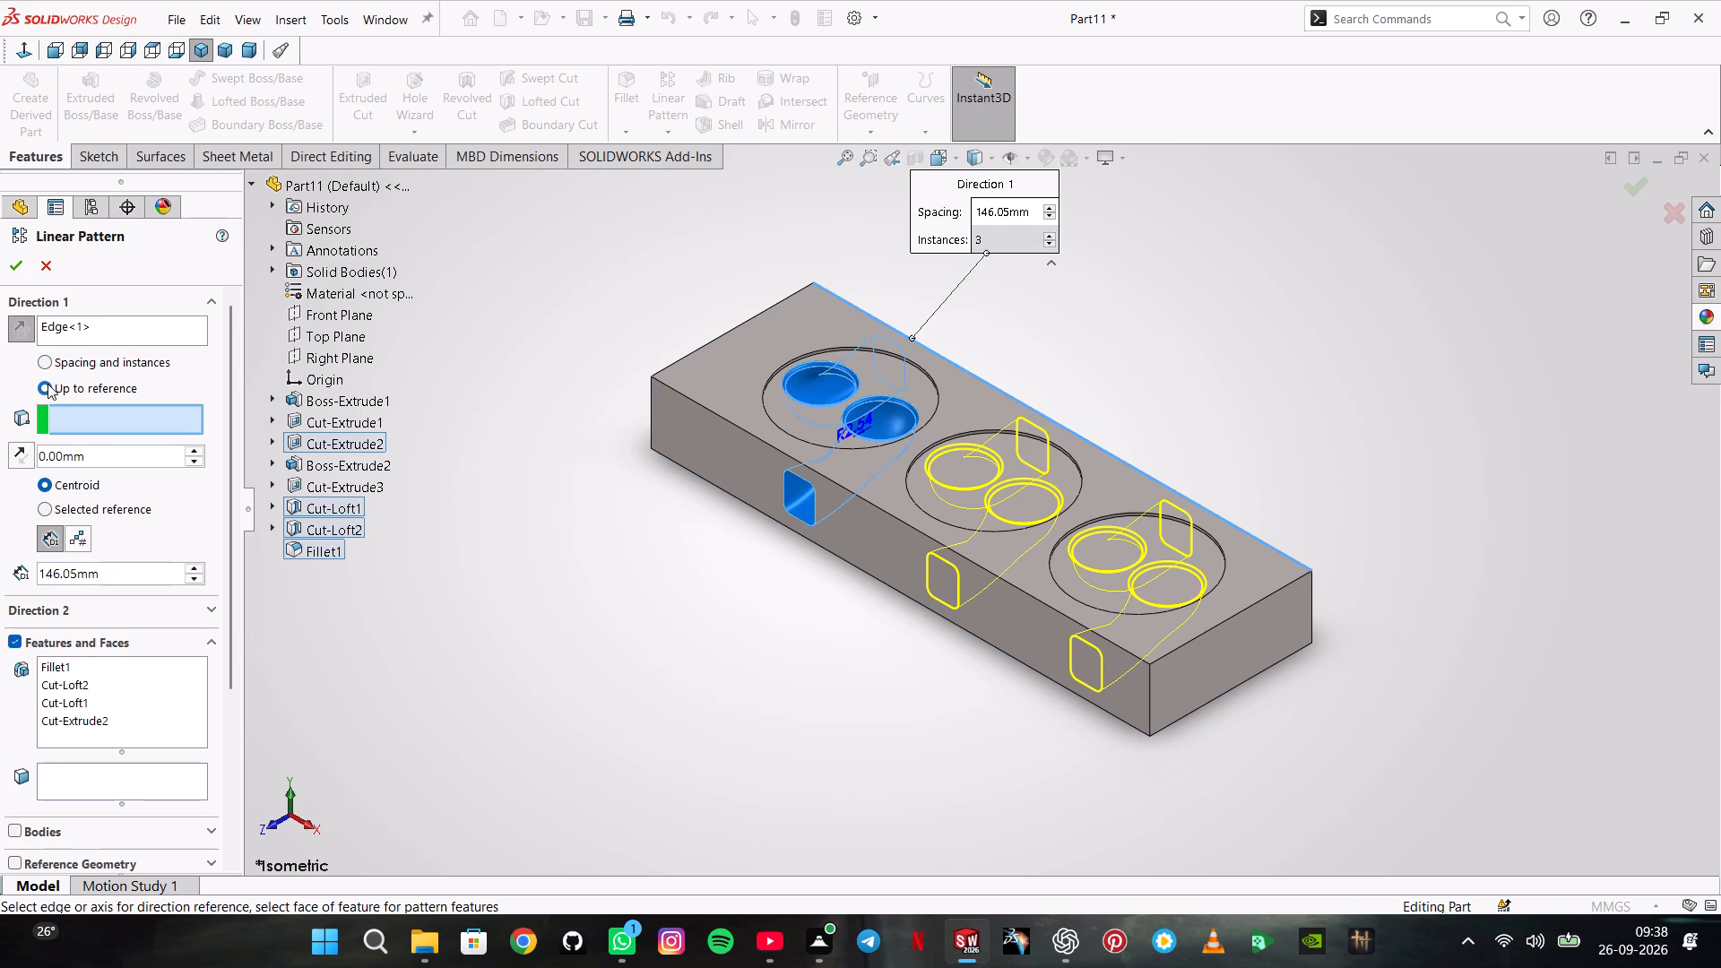
click(39, 362)
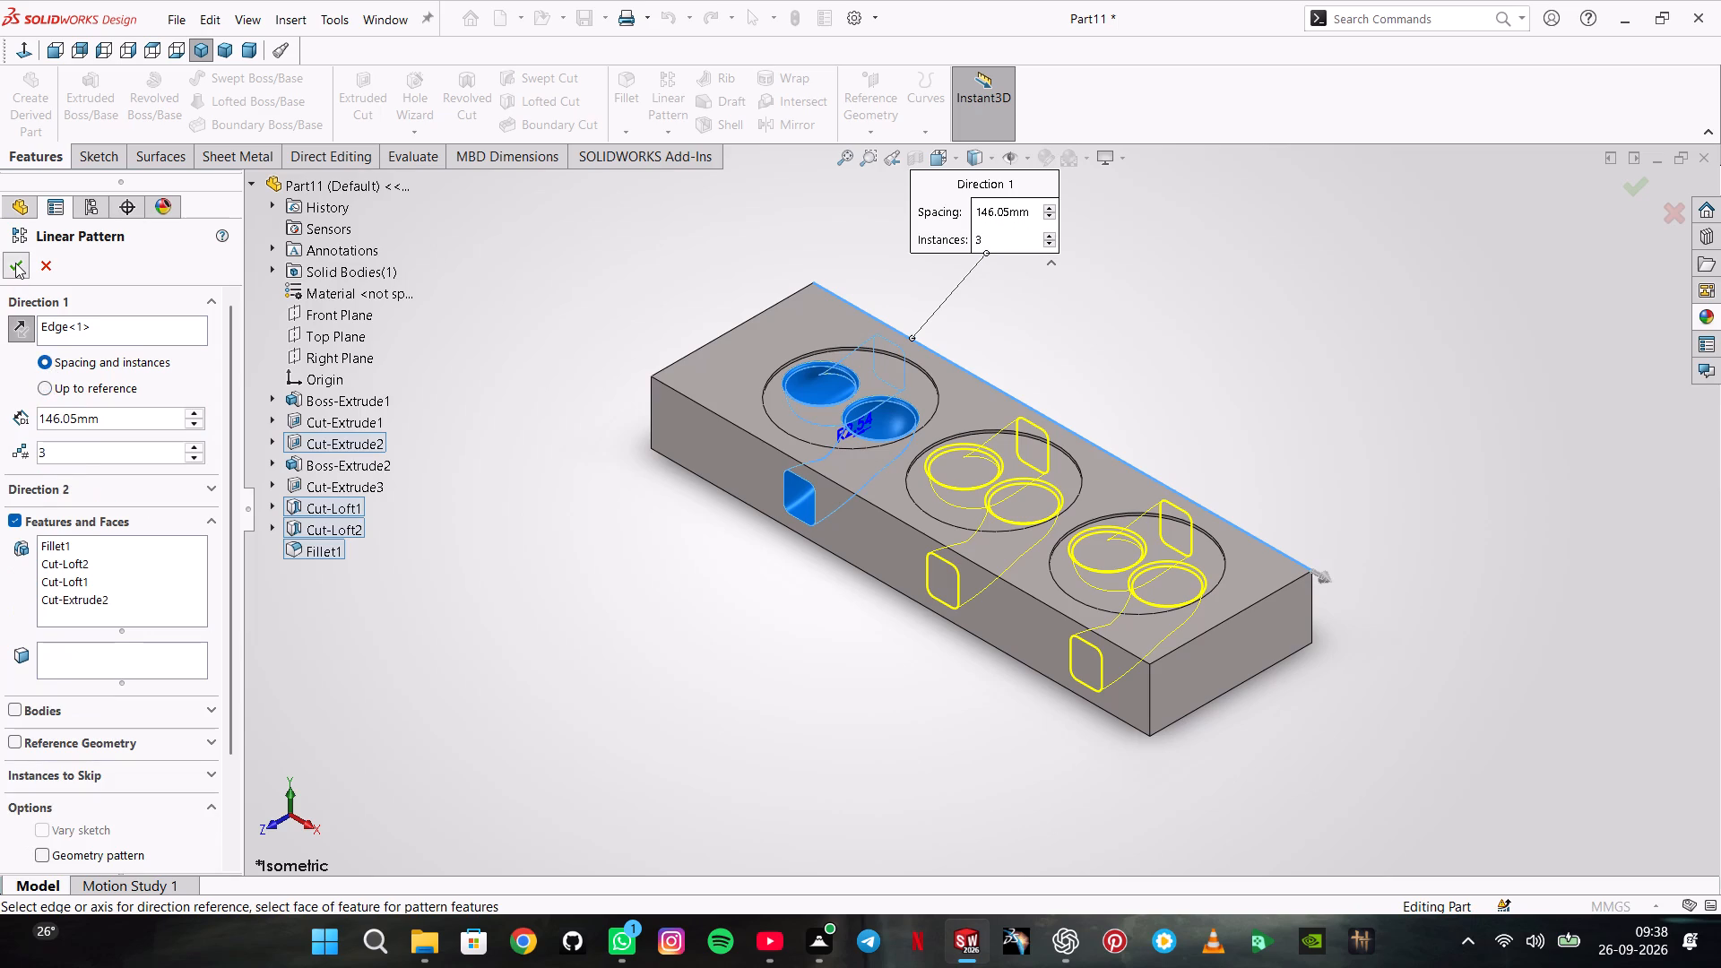
triple_click(15, 264)
triple_click(15, 263)
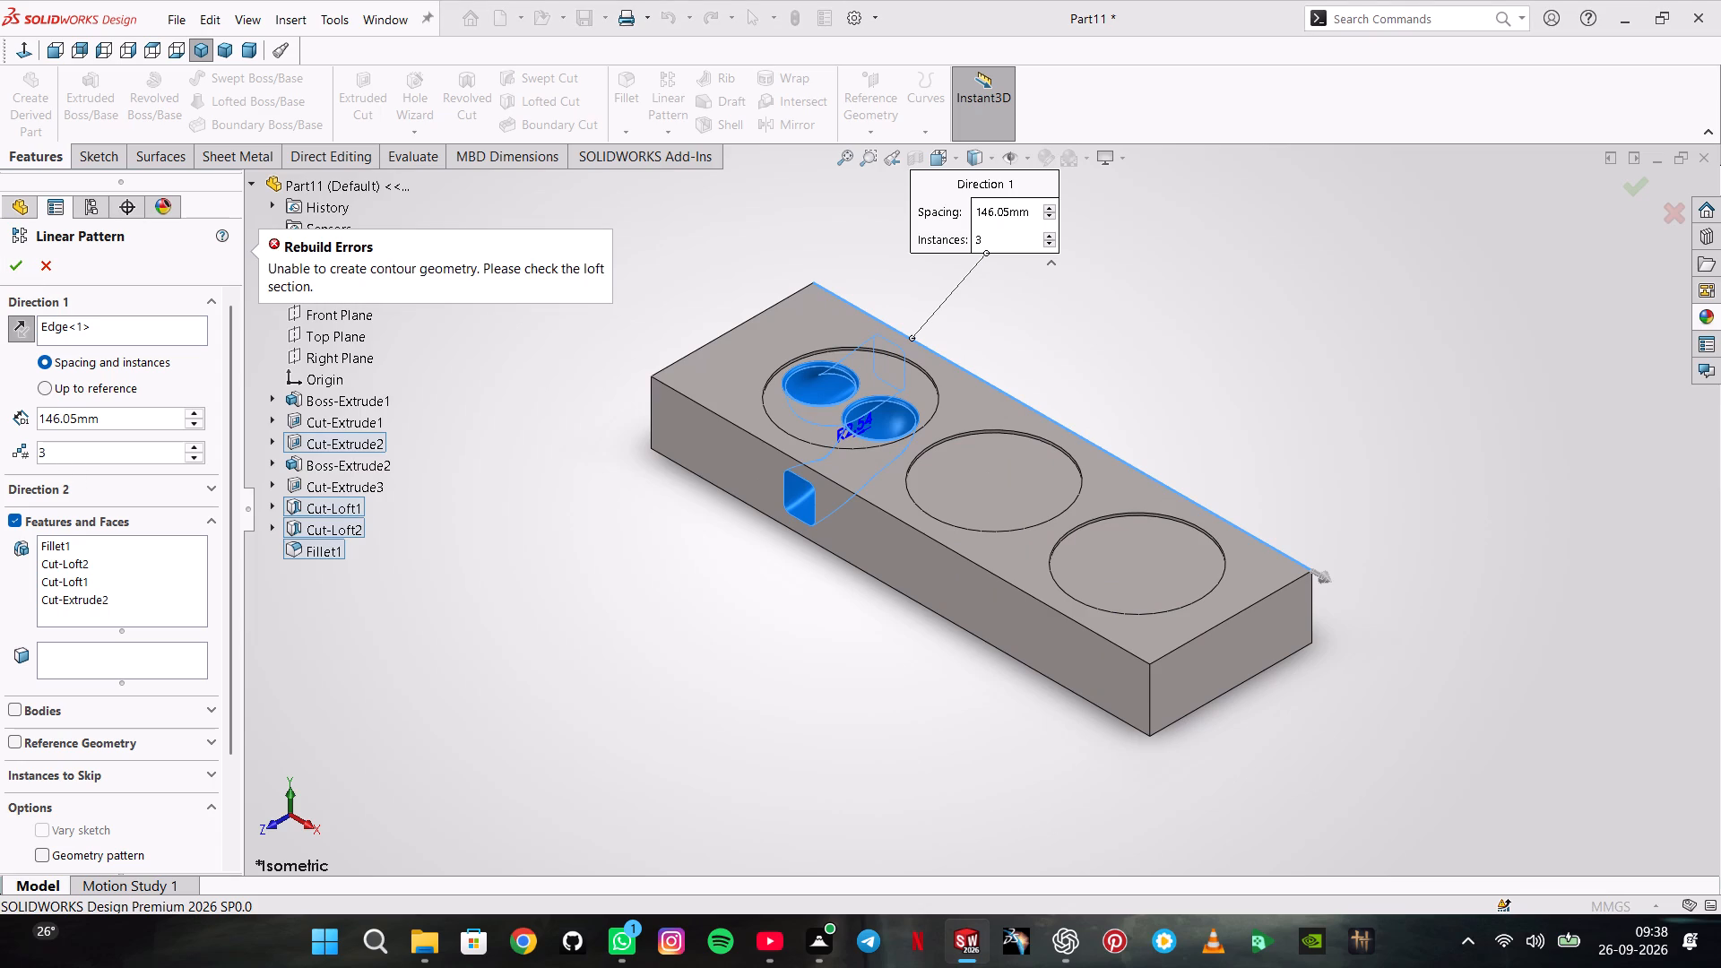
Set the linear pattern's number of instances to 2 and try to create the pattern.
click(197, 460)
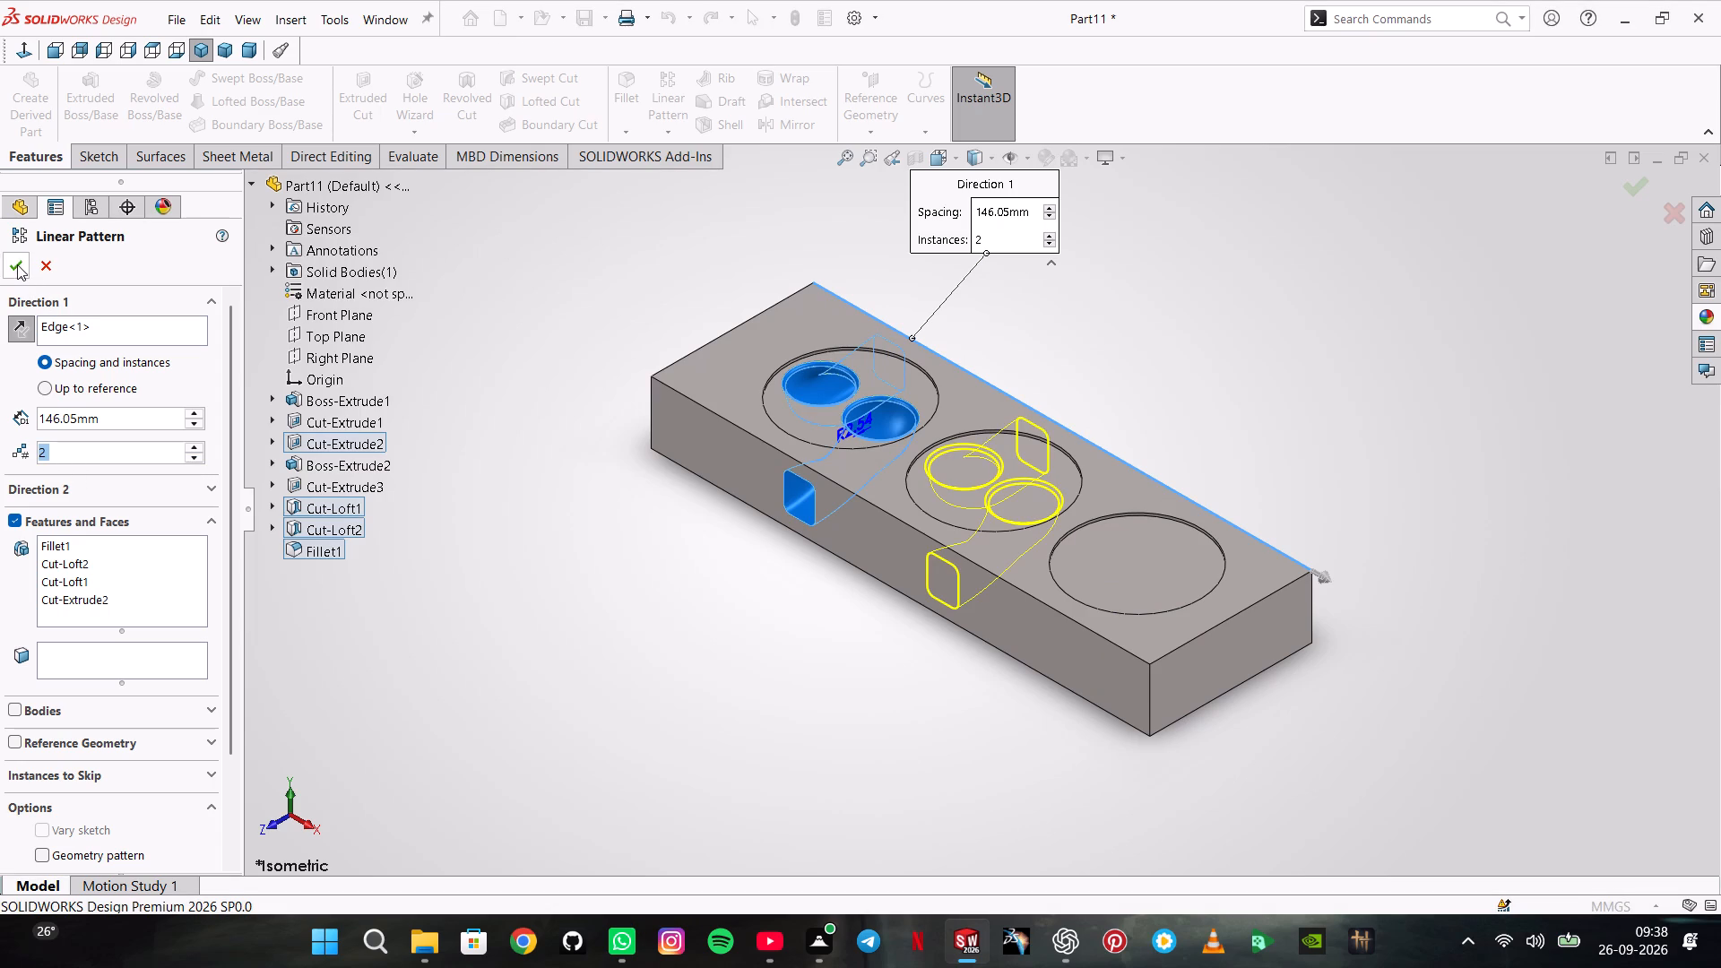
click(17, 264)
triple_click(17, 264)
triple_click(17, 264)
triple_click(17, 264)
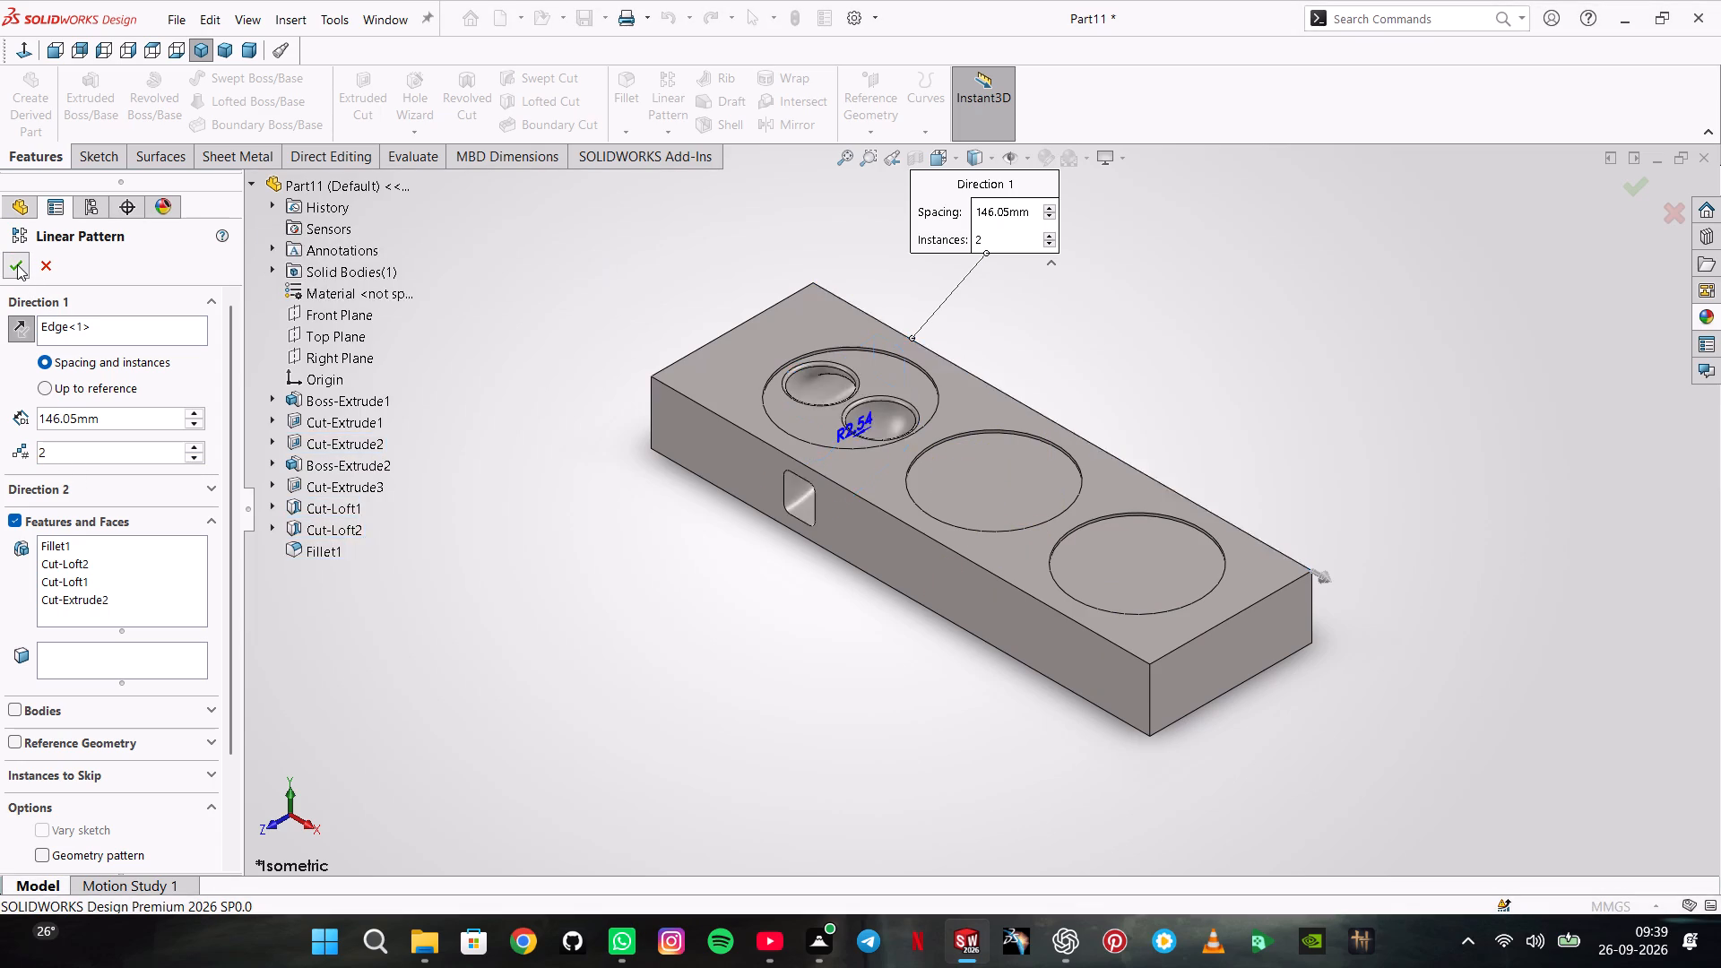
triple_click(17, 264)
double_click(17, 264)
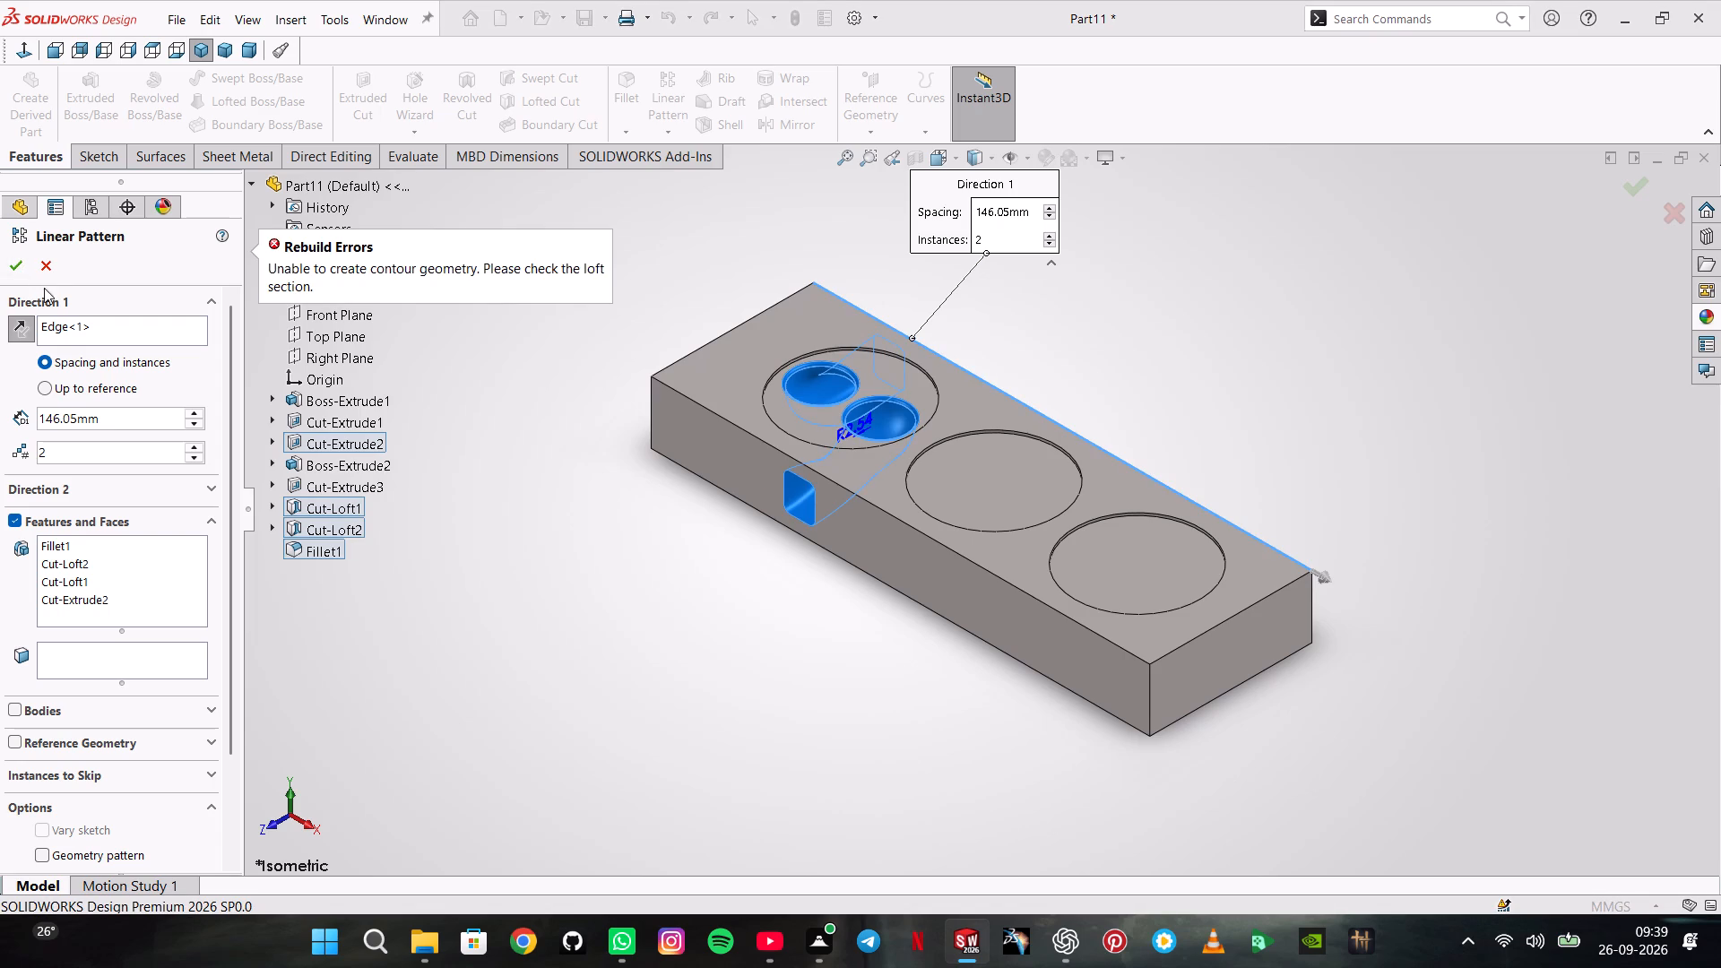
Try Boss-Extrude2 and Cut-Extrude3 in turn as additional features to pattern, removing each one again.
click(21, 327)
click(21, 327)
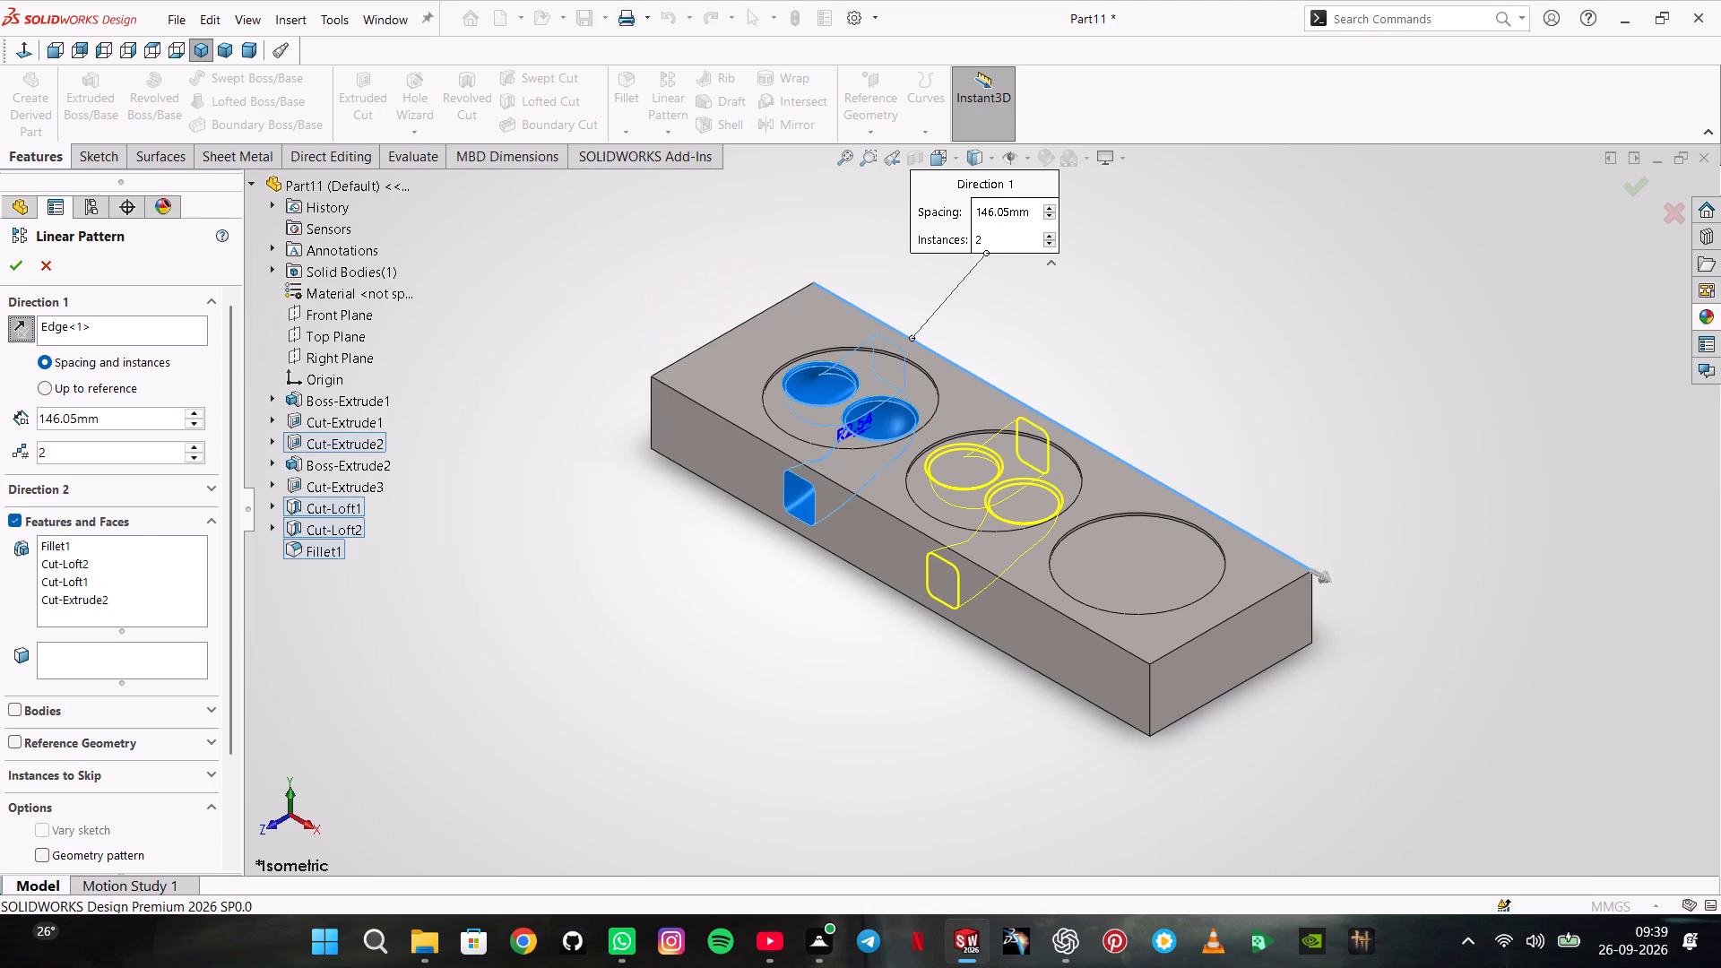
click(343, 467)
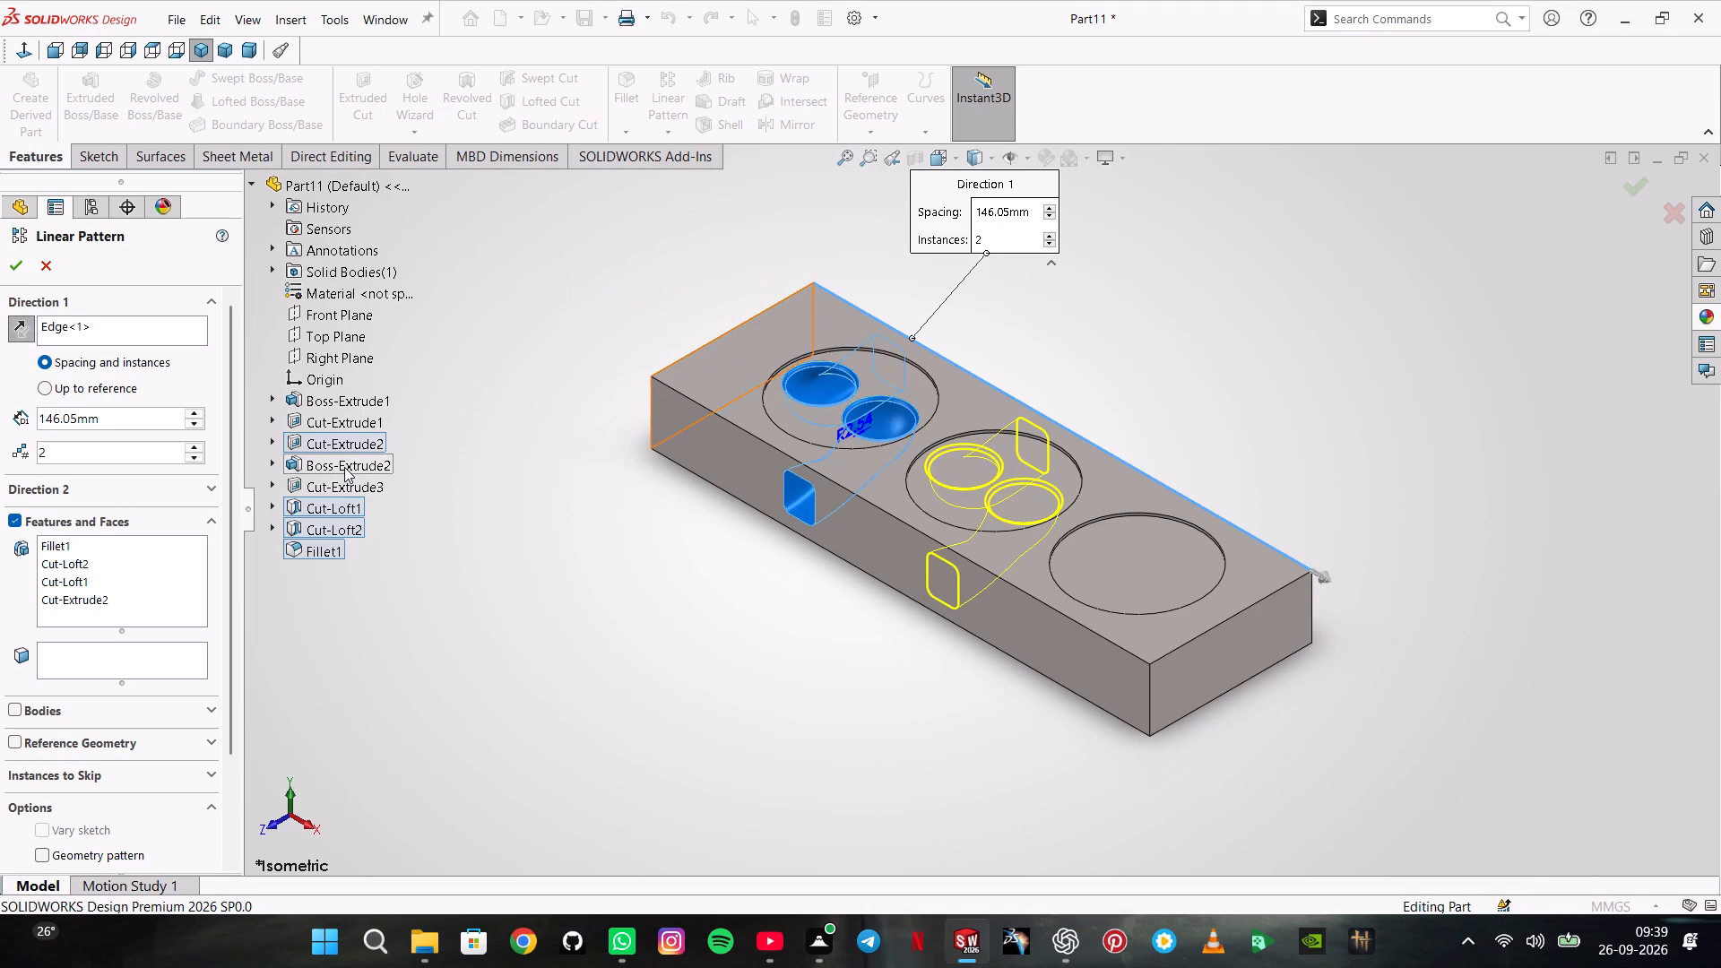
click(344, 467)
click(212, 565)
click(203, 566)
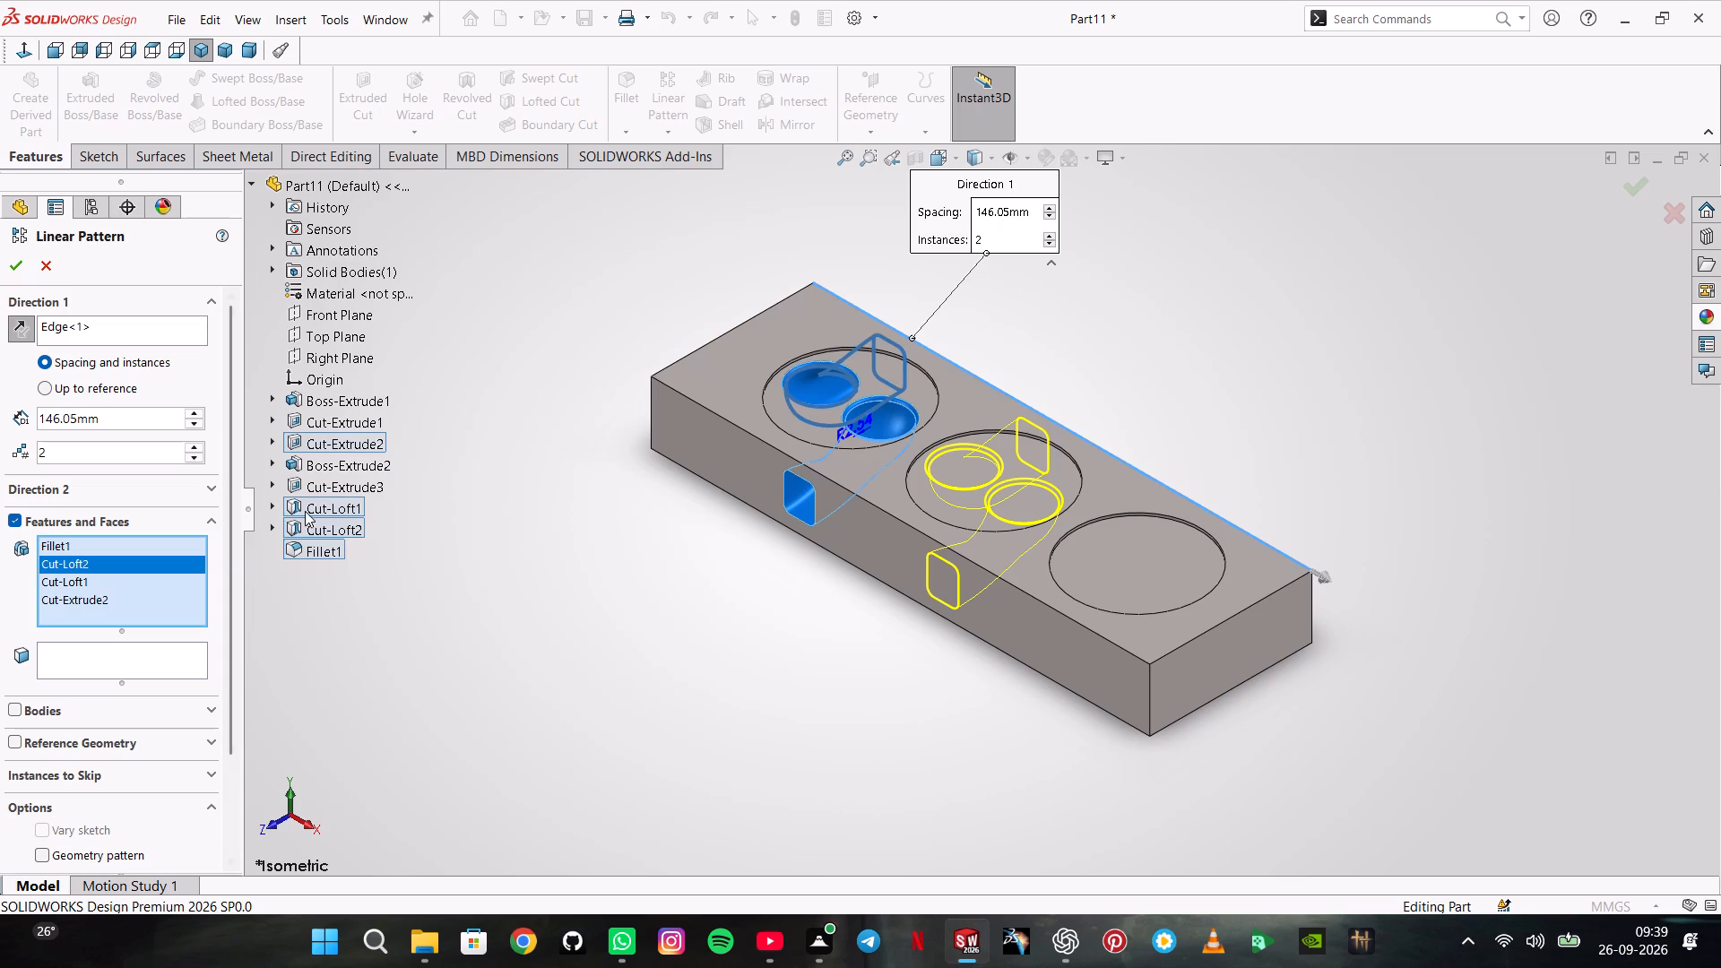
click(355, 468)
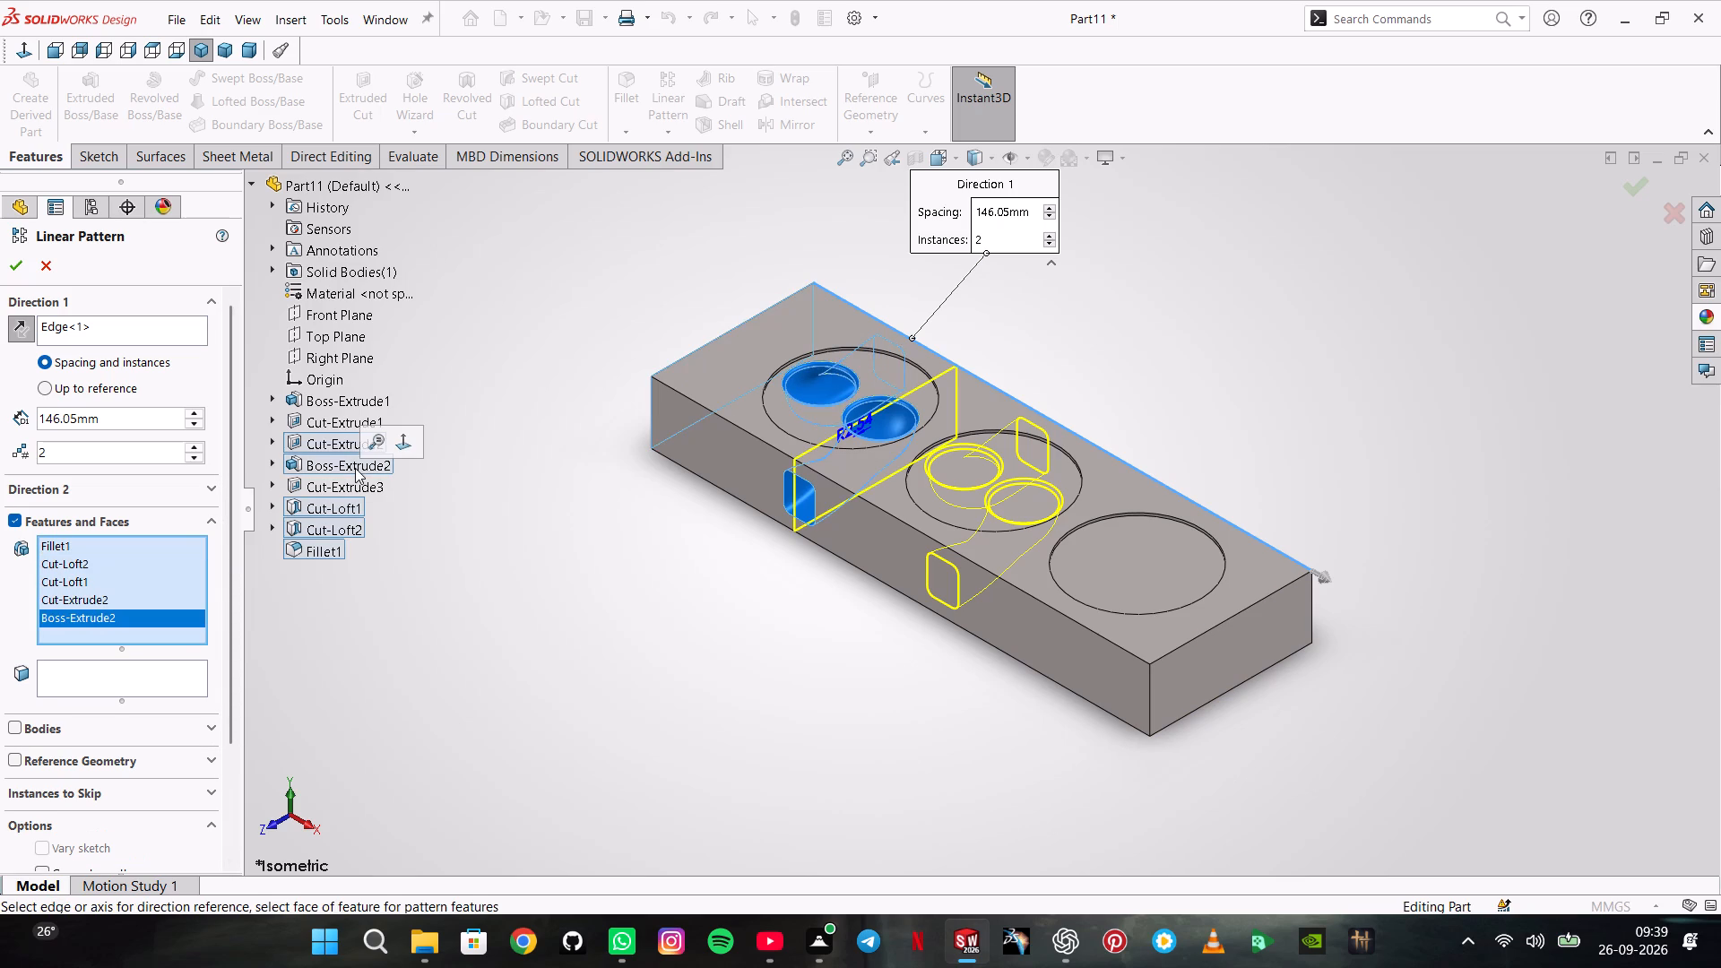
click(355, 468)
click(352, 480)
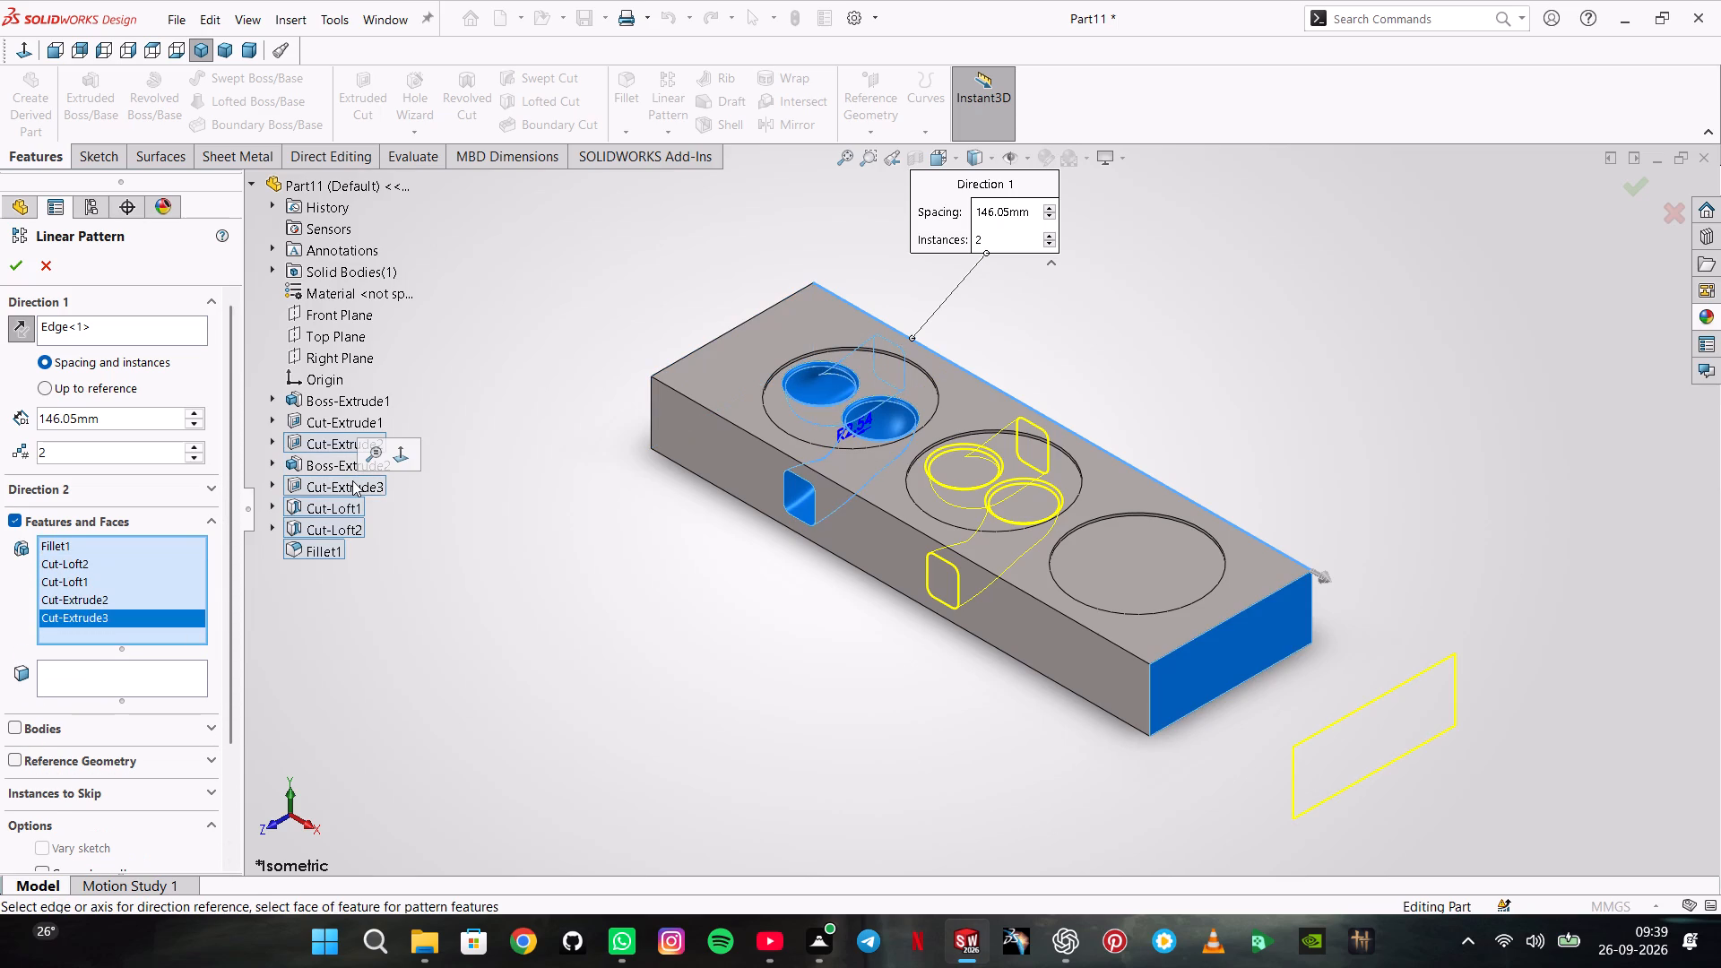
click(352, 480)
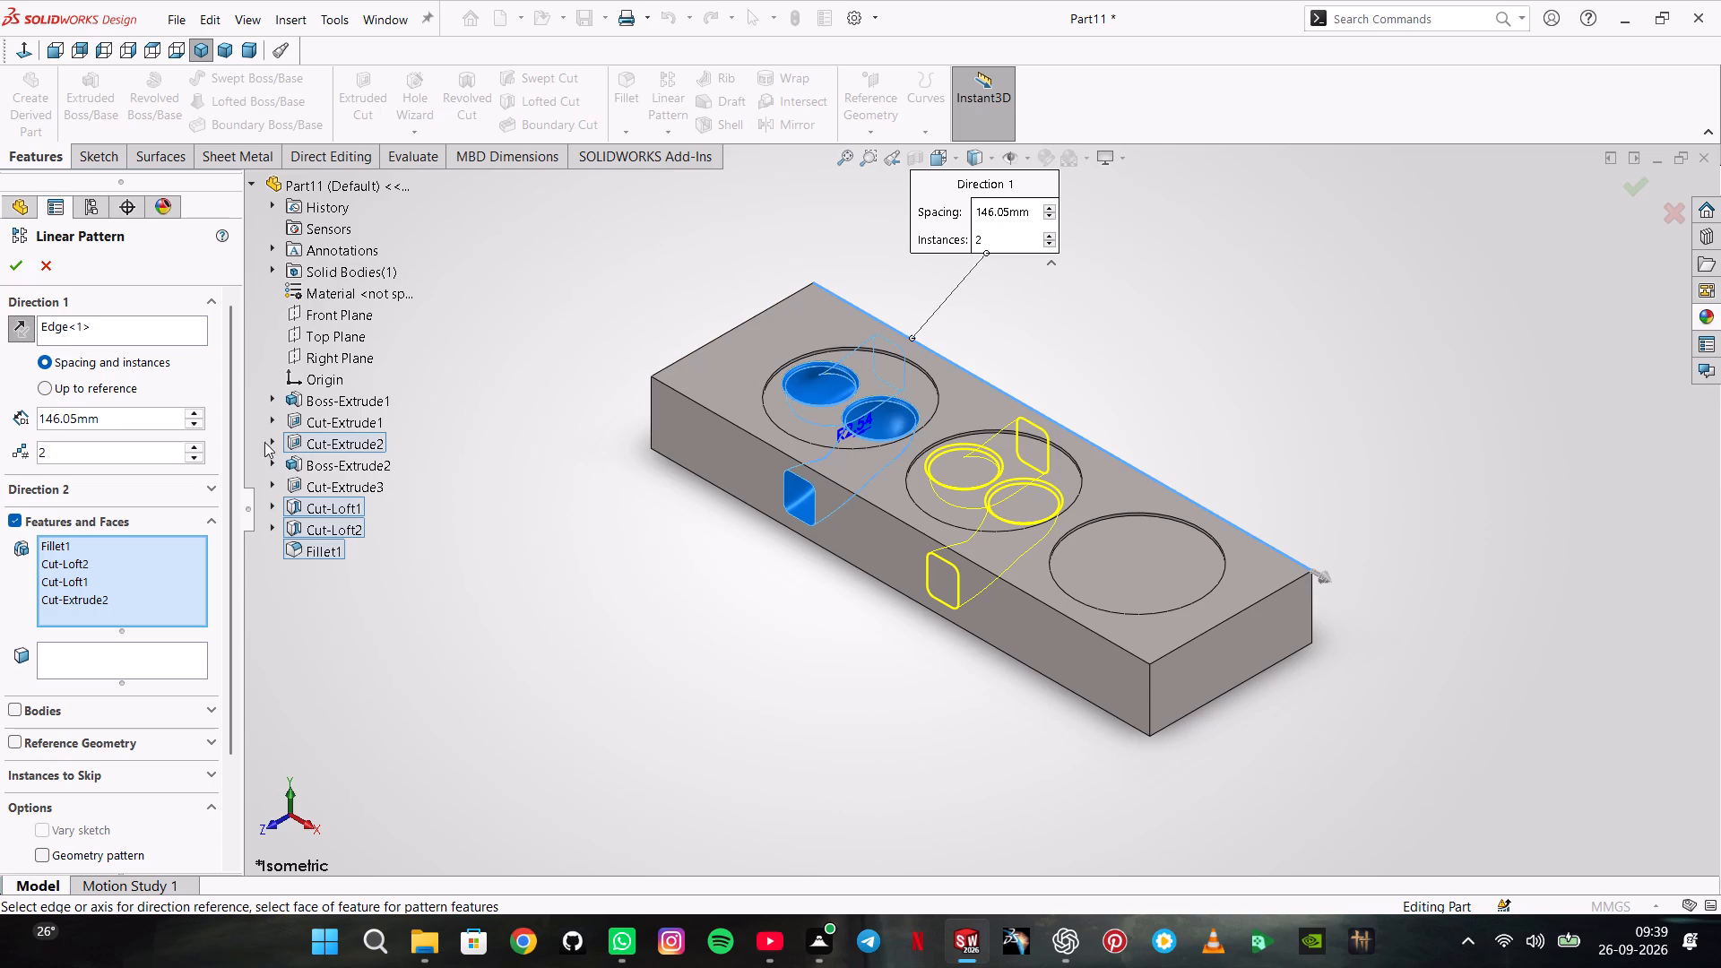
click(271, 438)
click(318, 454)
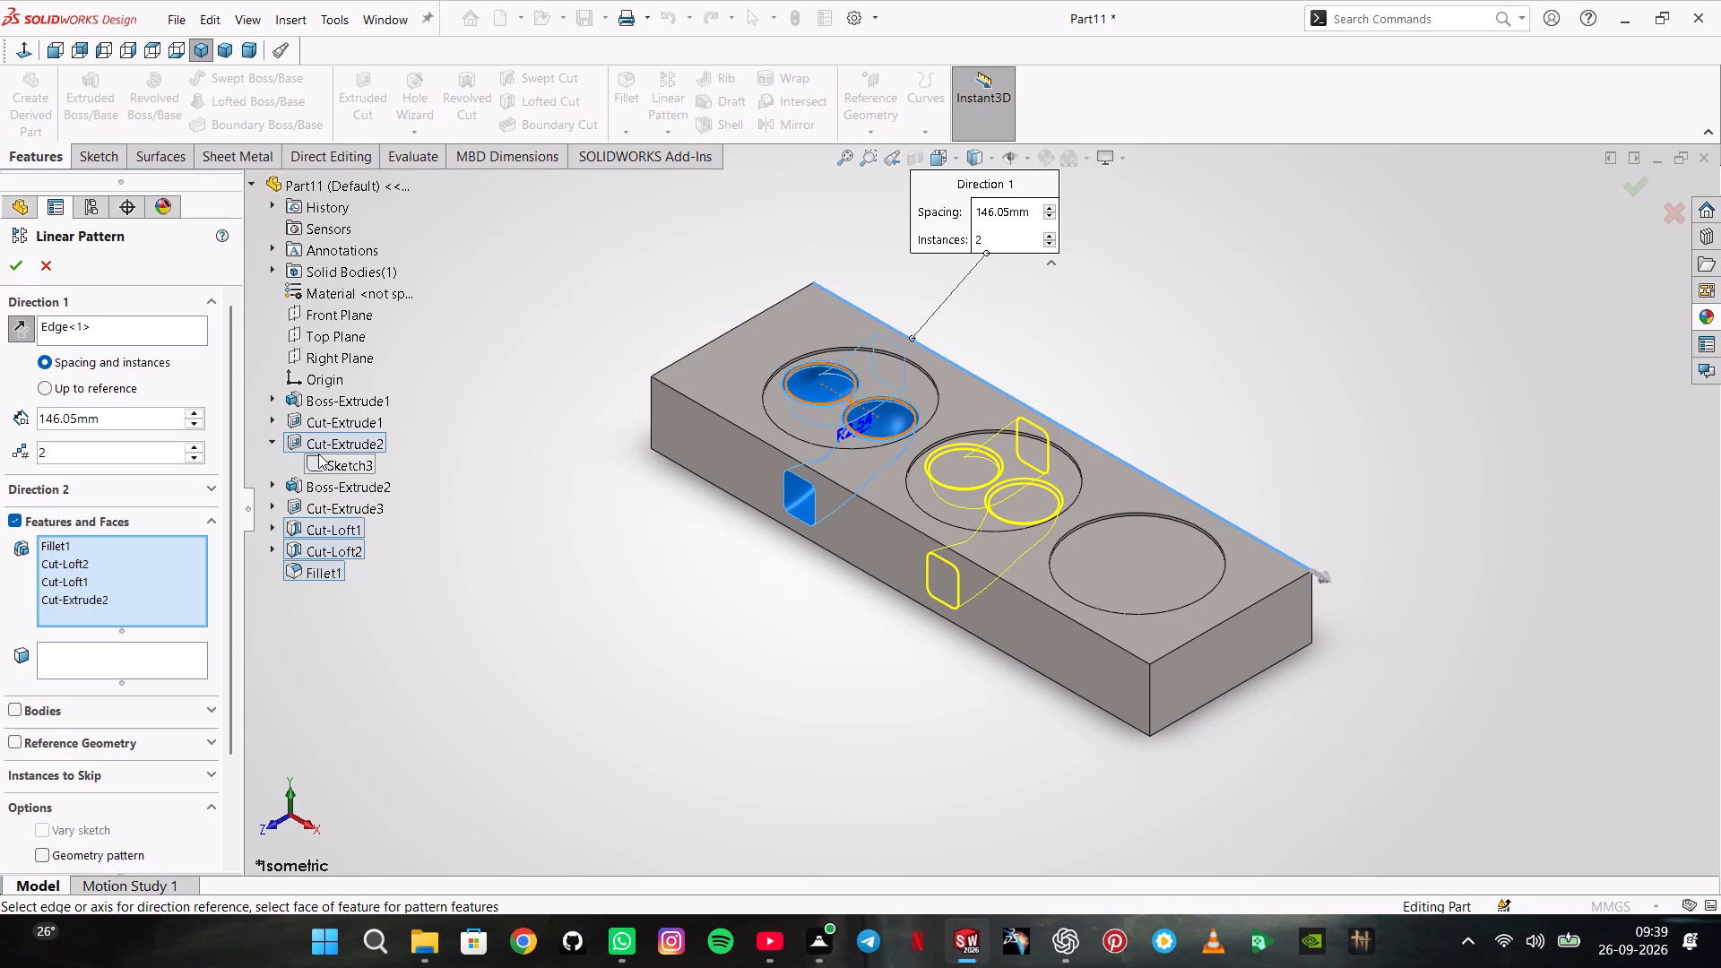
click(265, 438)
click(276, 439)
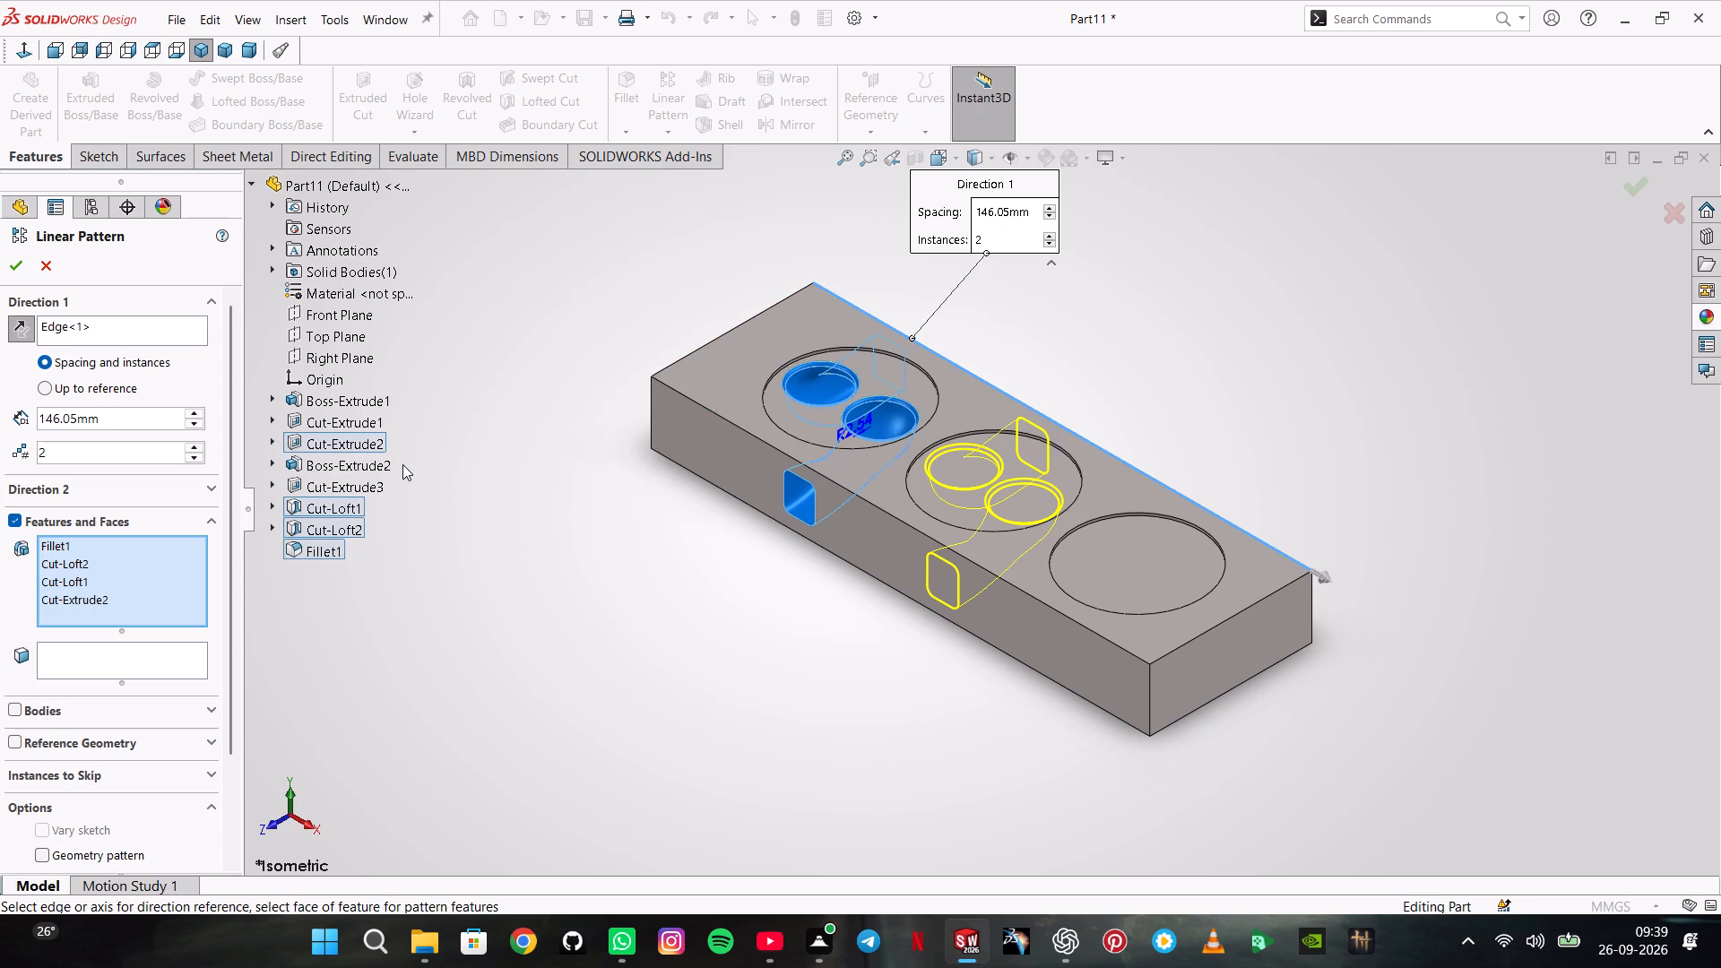
Switch the linear pattern's preview option to Full preview and return to its selected features.
click(164, 708)
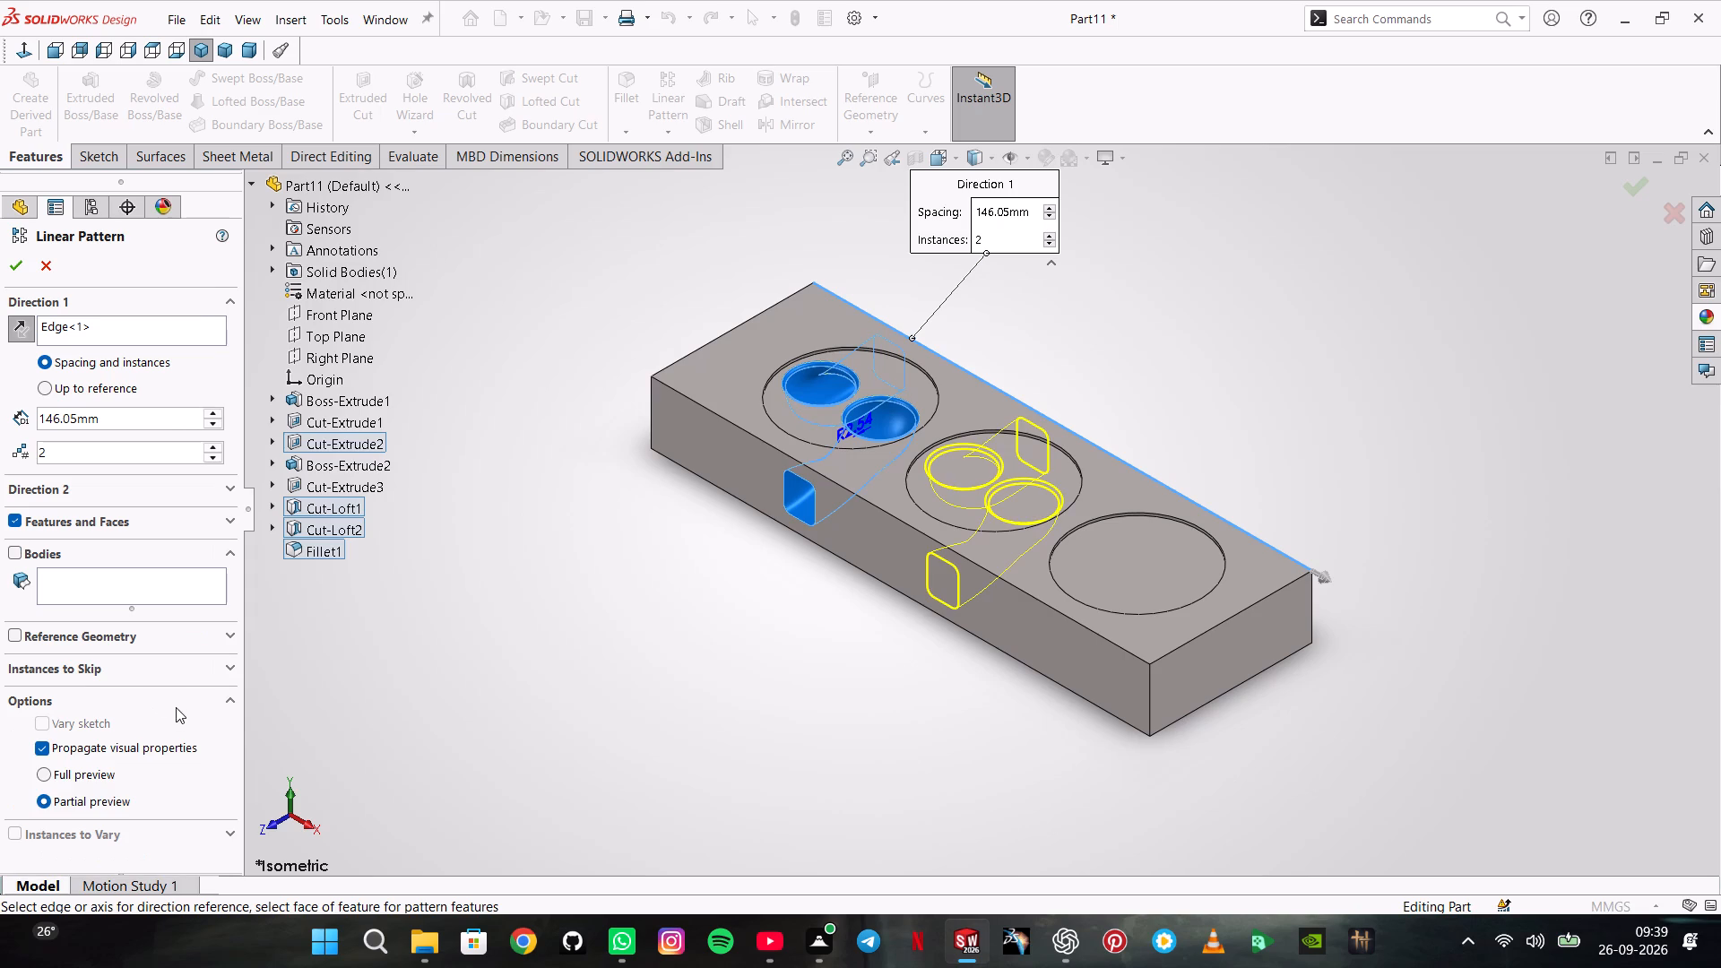
click(163, 647)
click(51, 771)
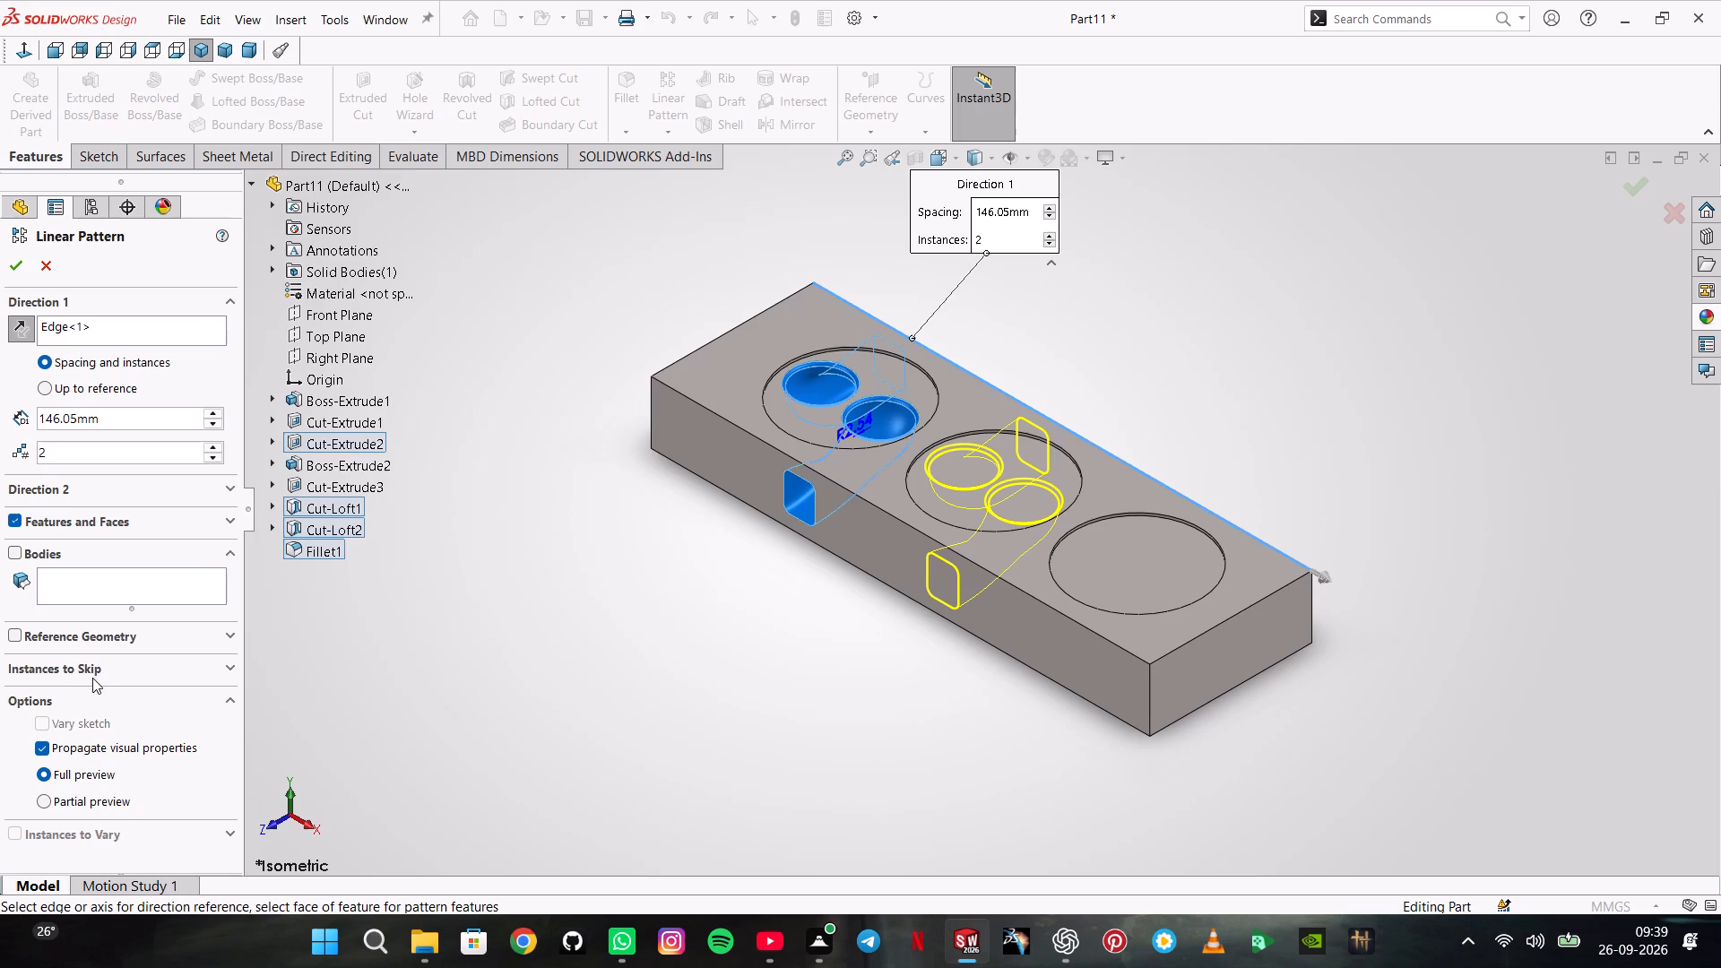
click(128, 696)
click(127, 529)
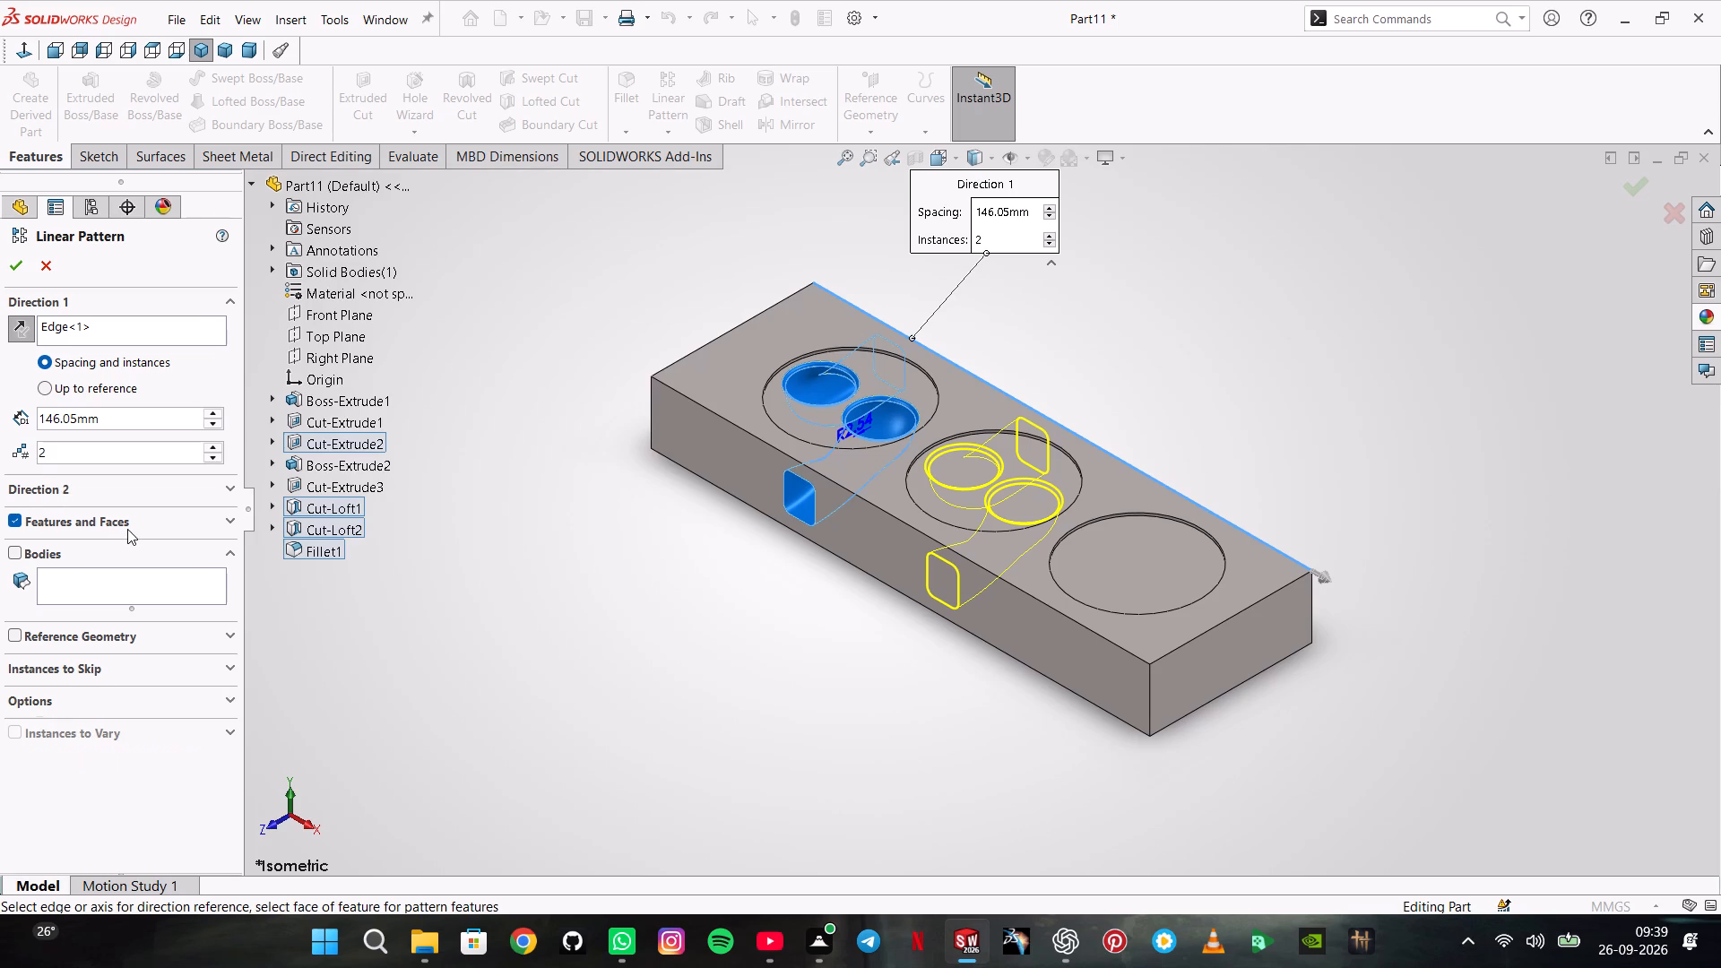
click(66, 525)
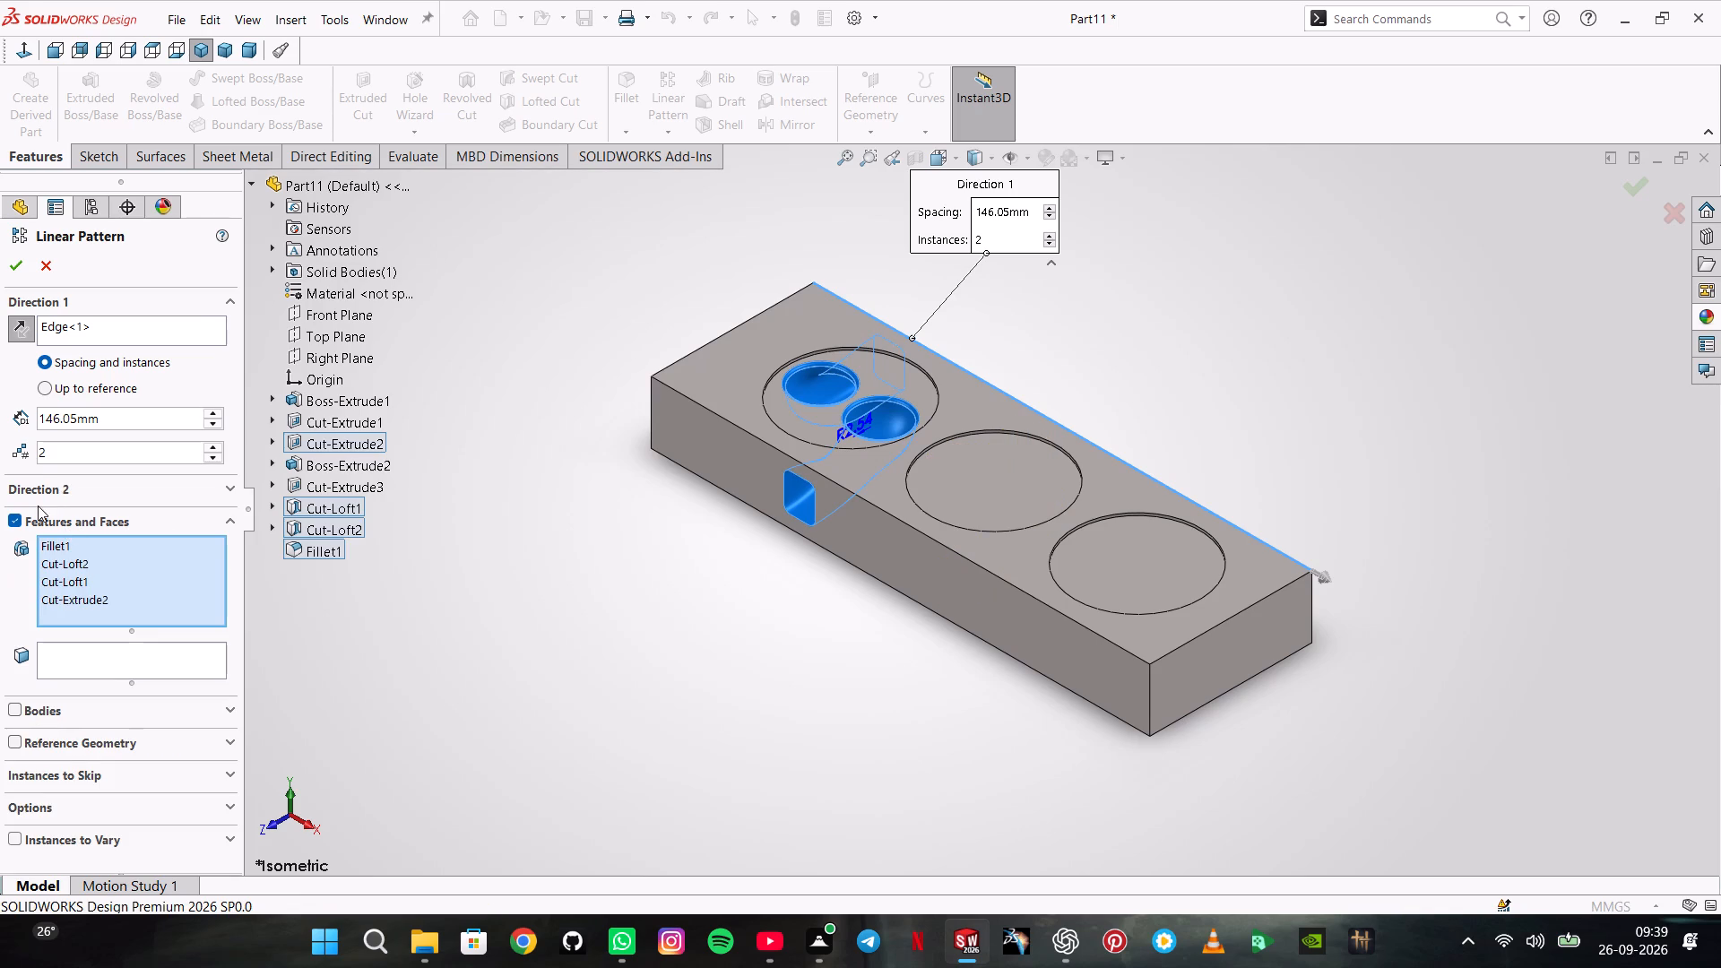
Examine which geometry each selected pattern feature covers, going through Cut-Loft2, Cut-Loft1, Cut-Extrude2 and Fillet1.
click(145, 566)
click(160, 590)
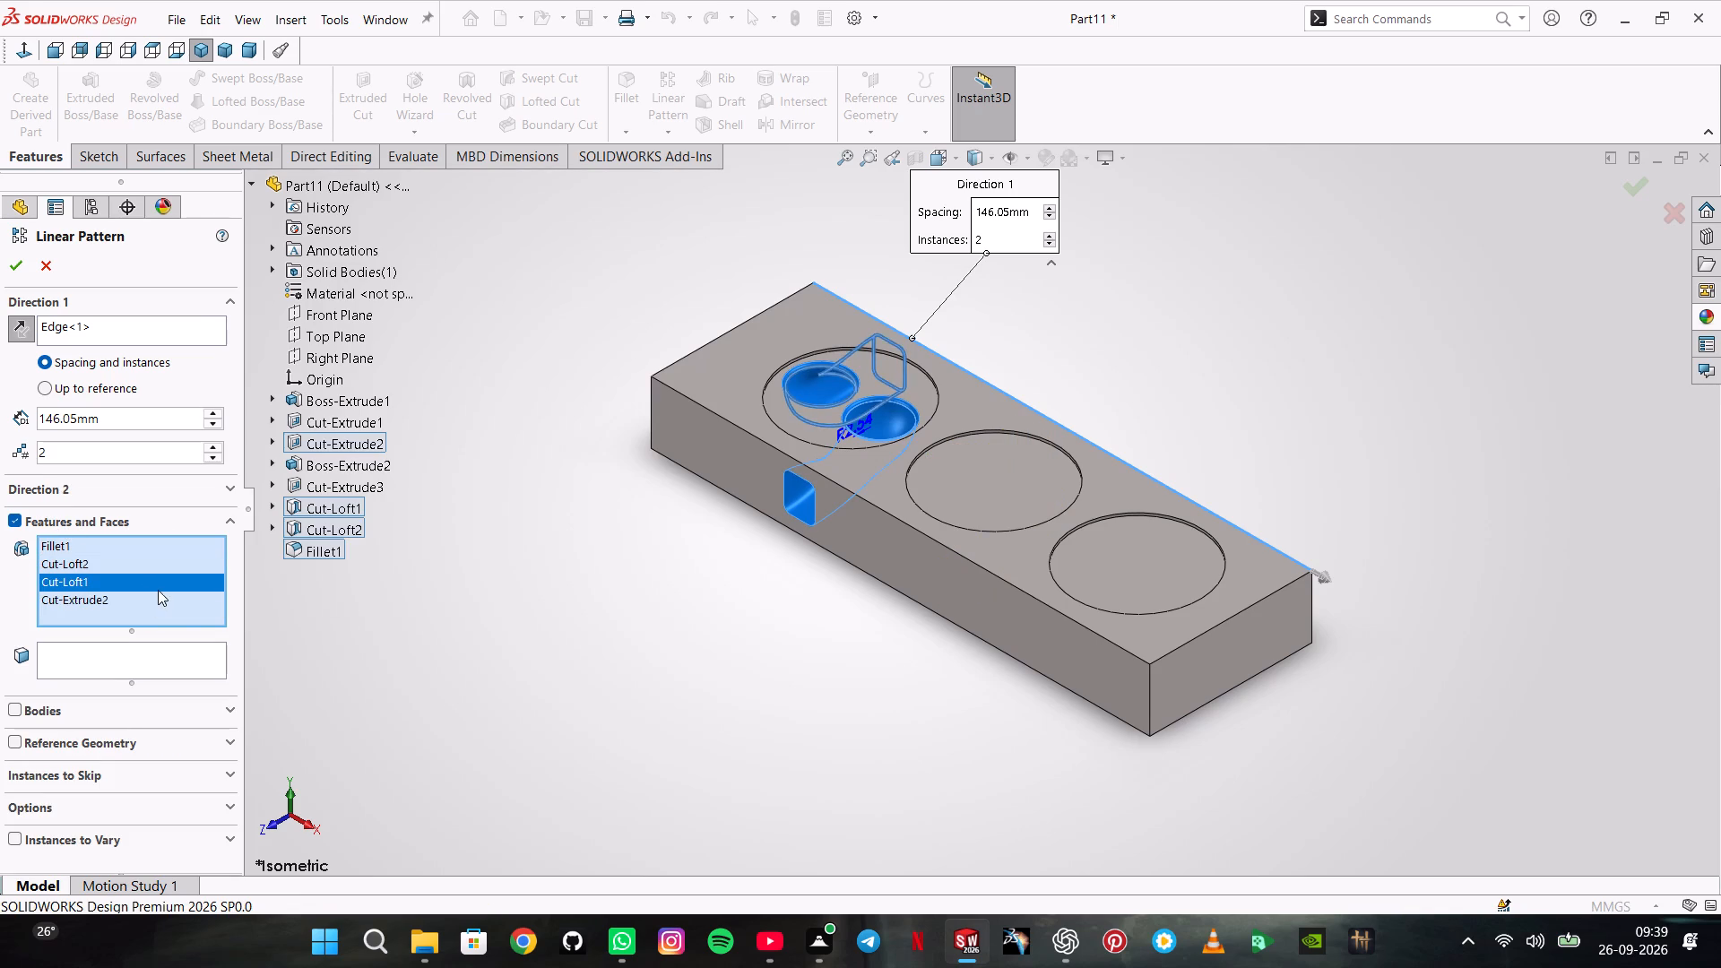
click(130, 596)
click(115, 575)
click(111, 572)
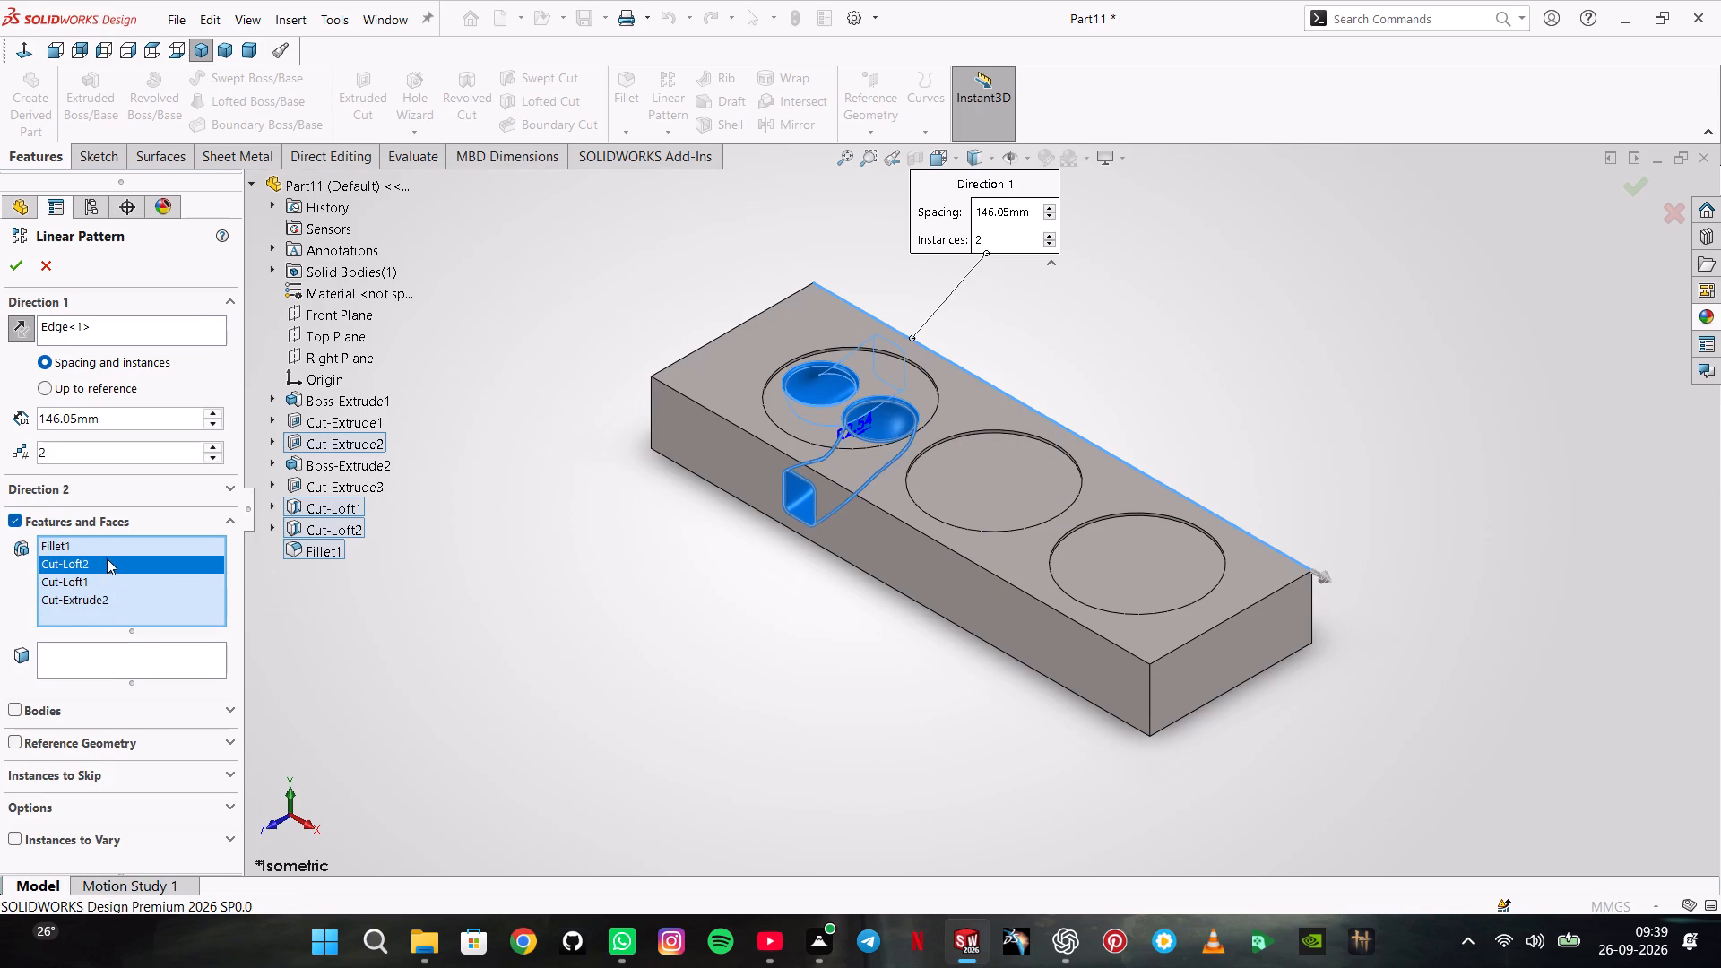
click(105, 540)
Set the linear pattern's number of instances to 3 and try to create the pattern.
click(215, 441)
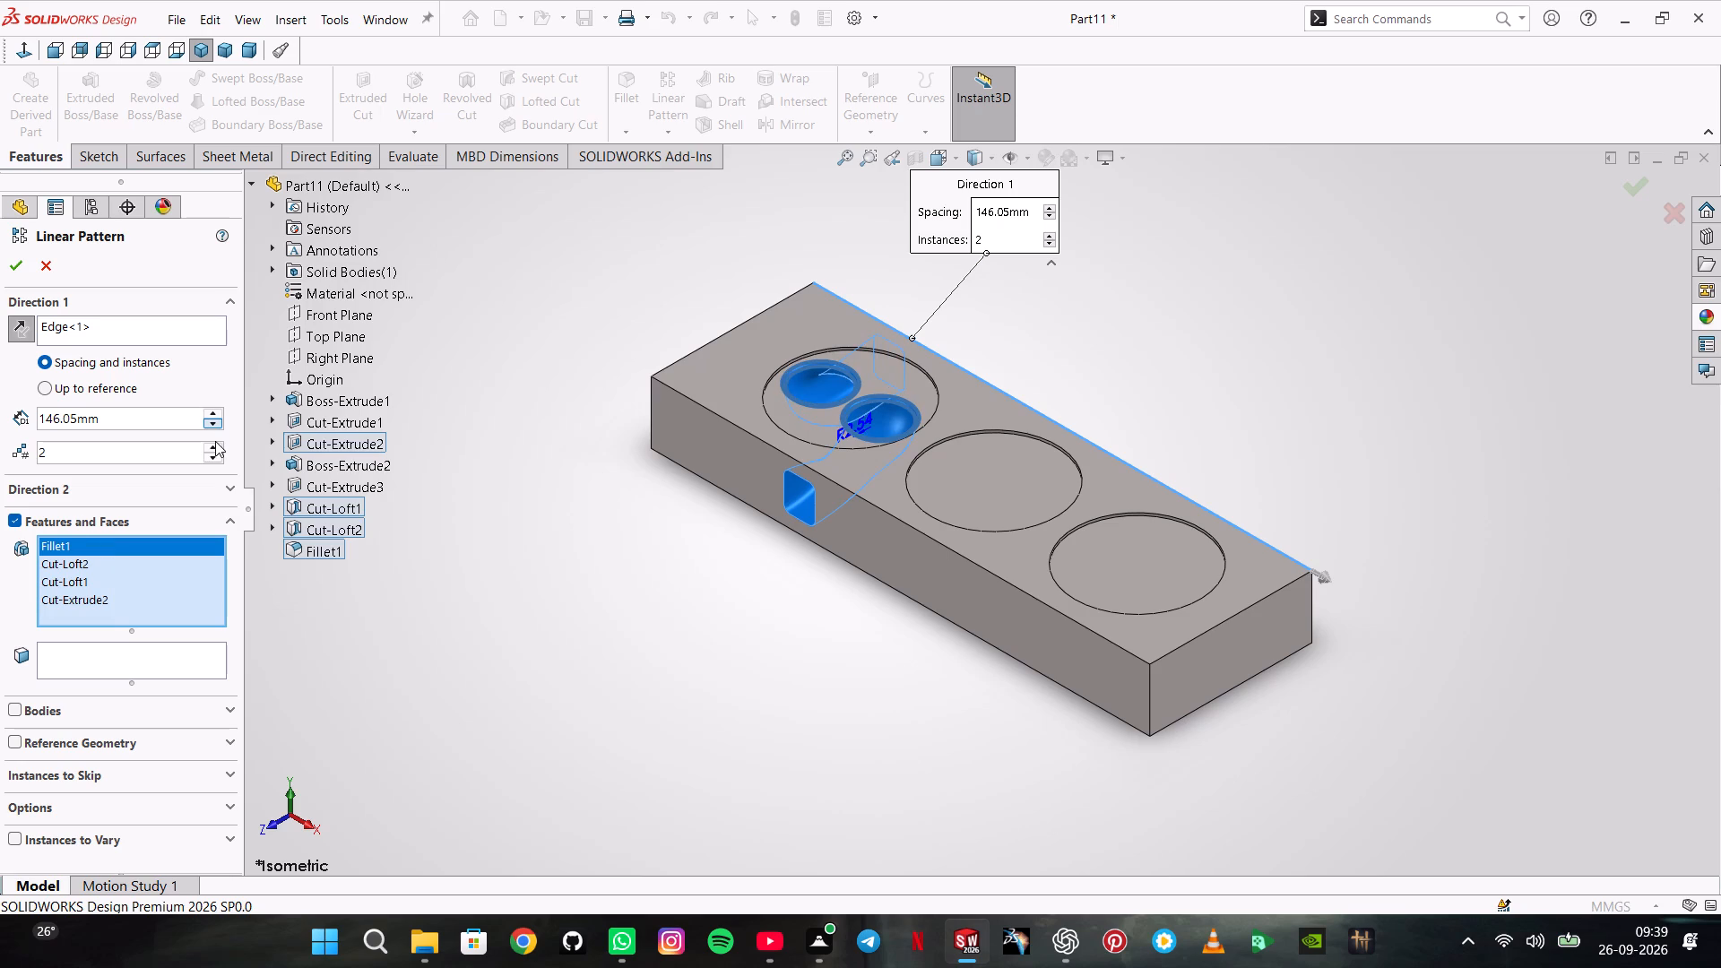
click(218, 443)
click(19, 273)
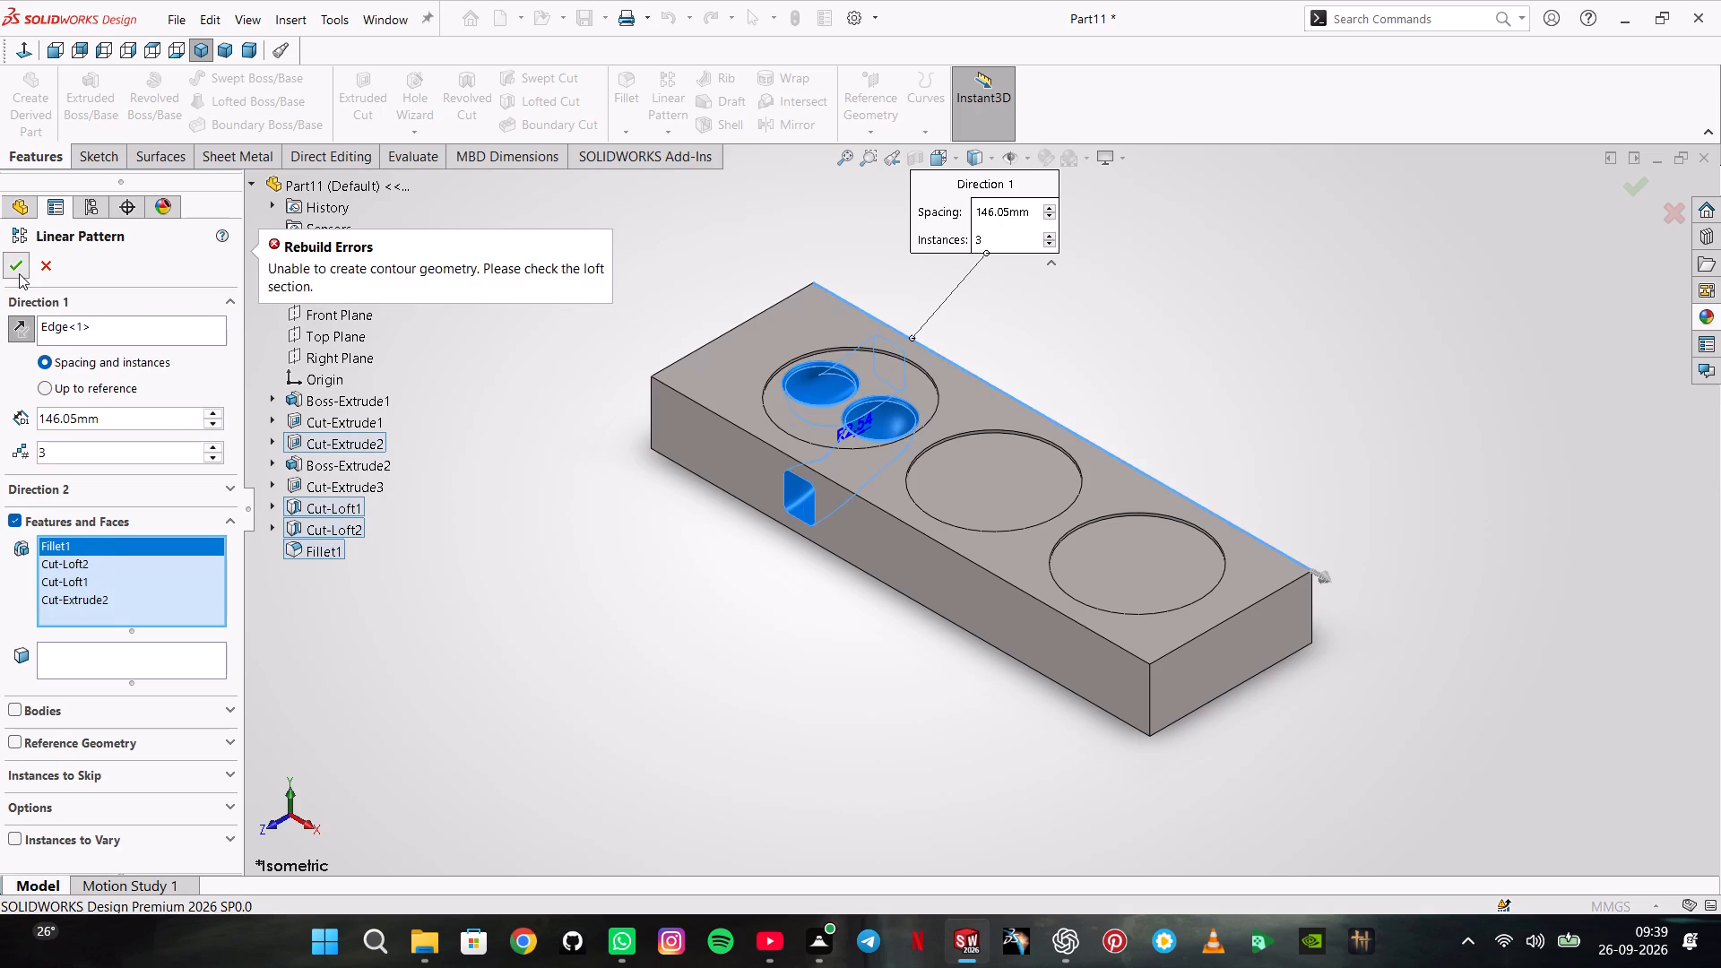
triple_click(19, 273)
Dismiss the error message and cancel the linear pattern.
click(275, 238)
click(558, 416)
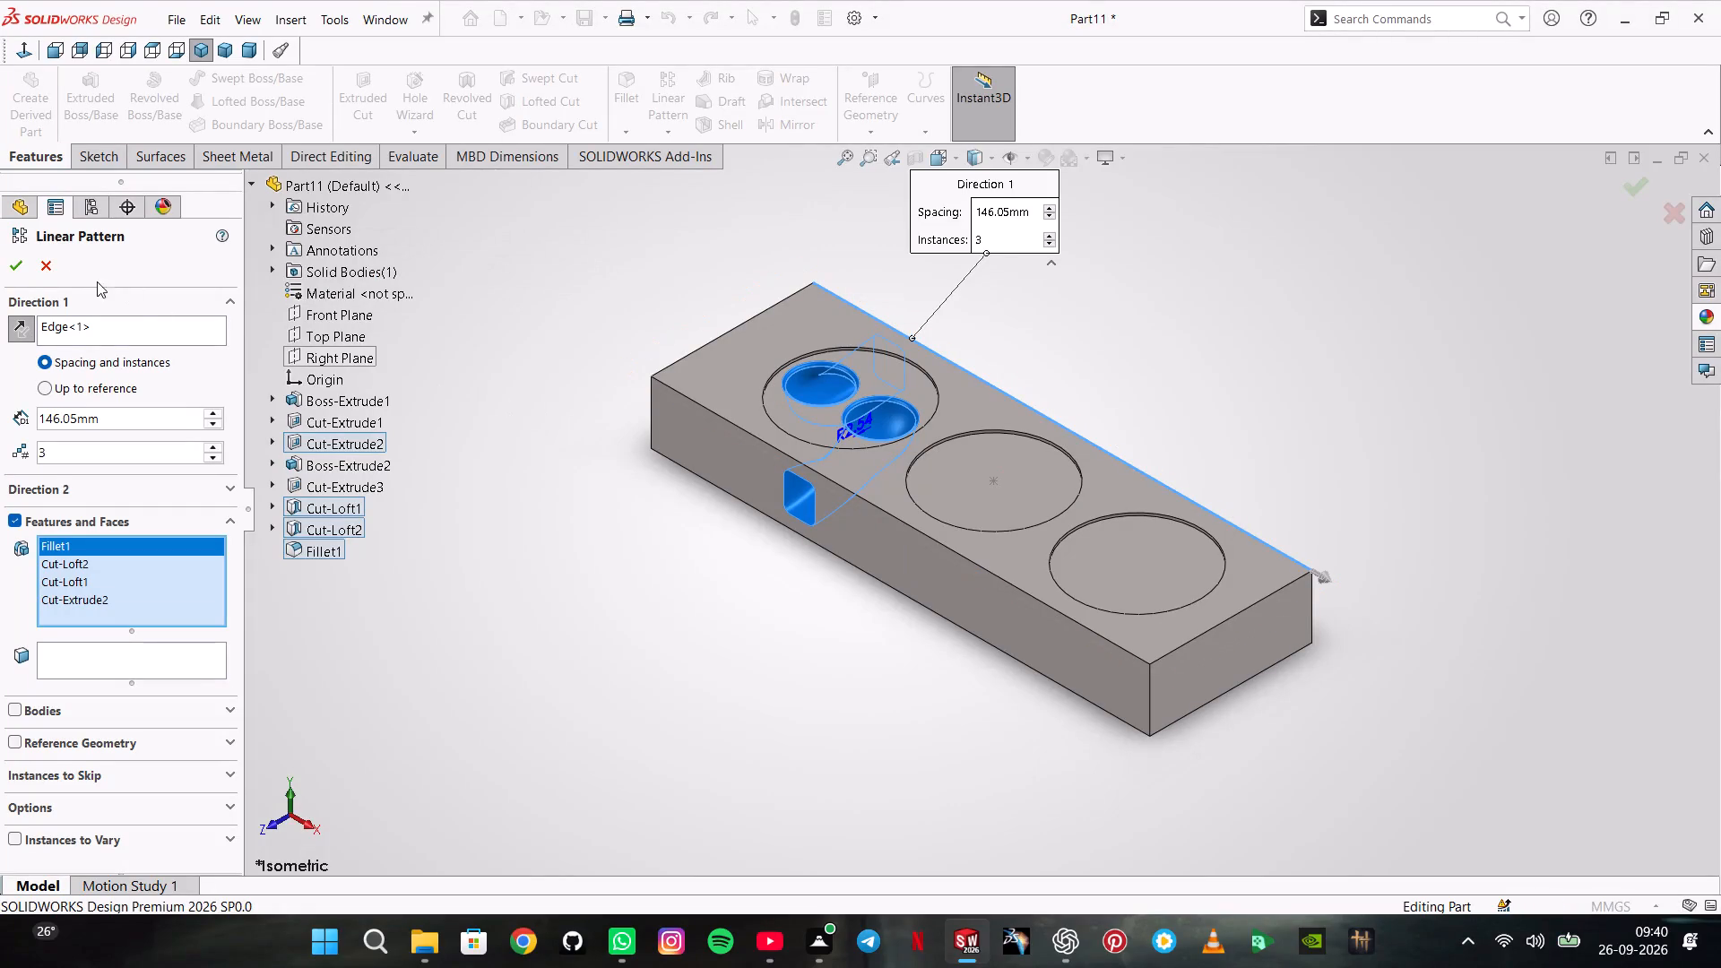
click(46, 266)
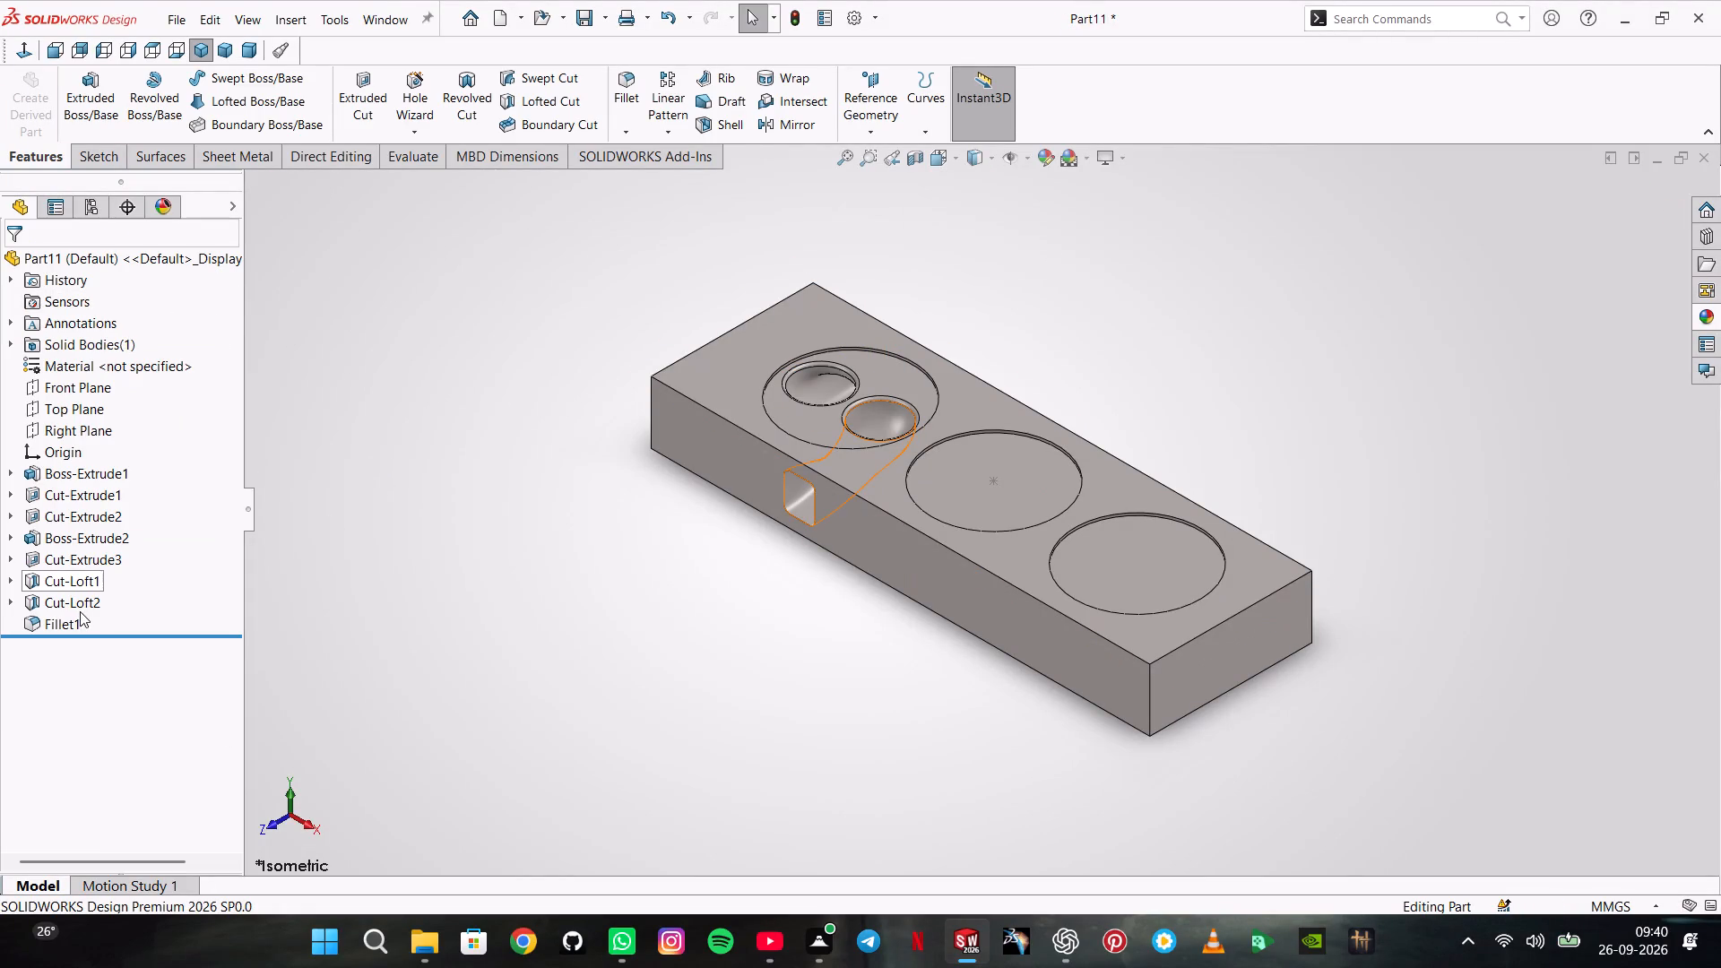
Inspect Sketch7, the rounded rectangular profile behind Cut-Loft2, in sketch editing and exit it.
click(13, 602)
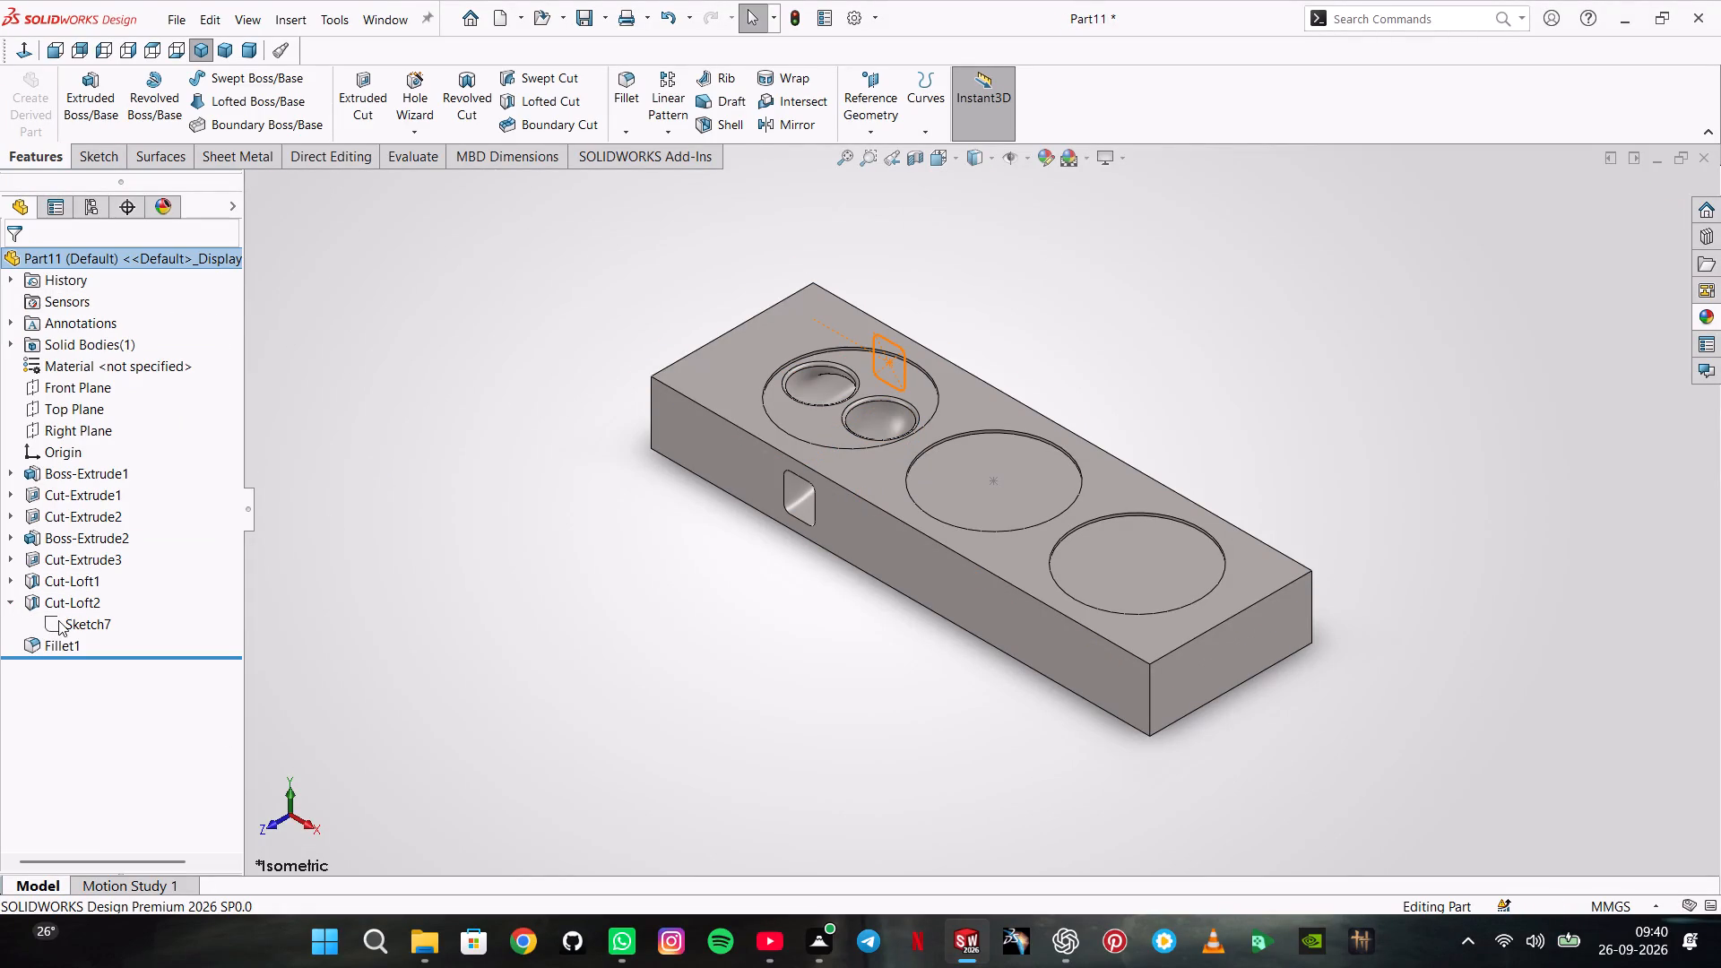
click(77, 624)
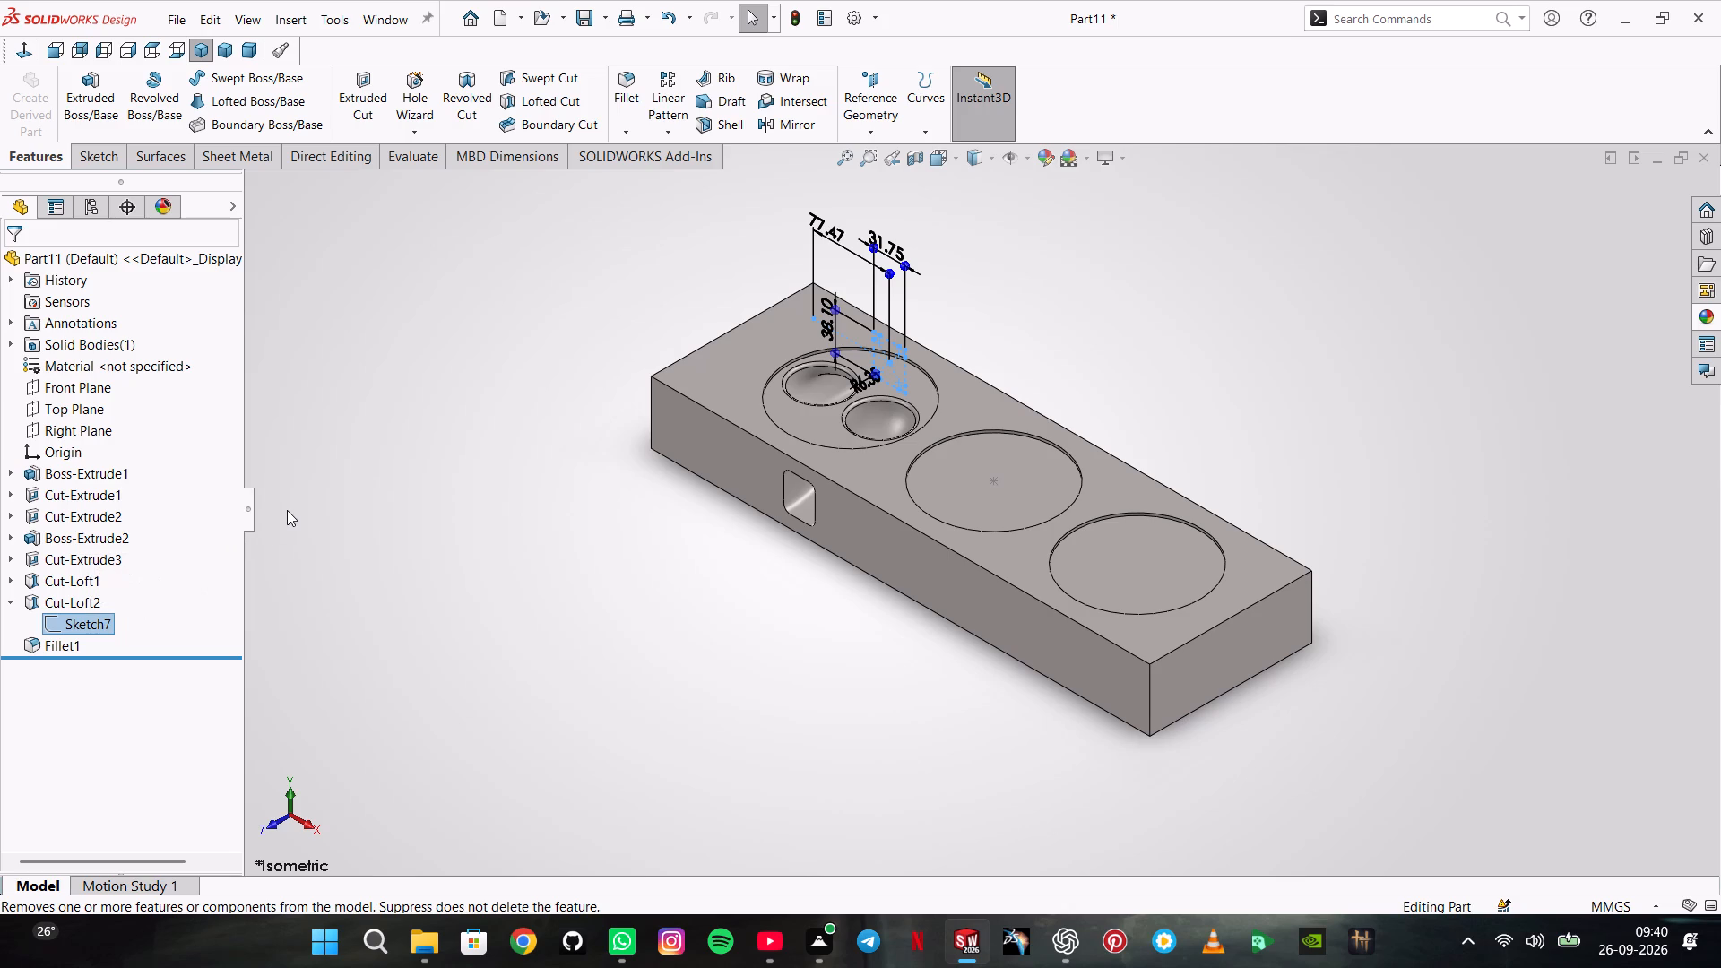
click(108, 622)
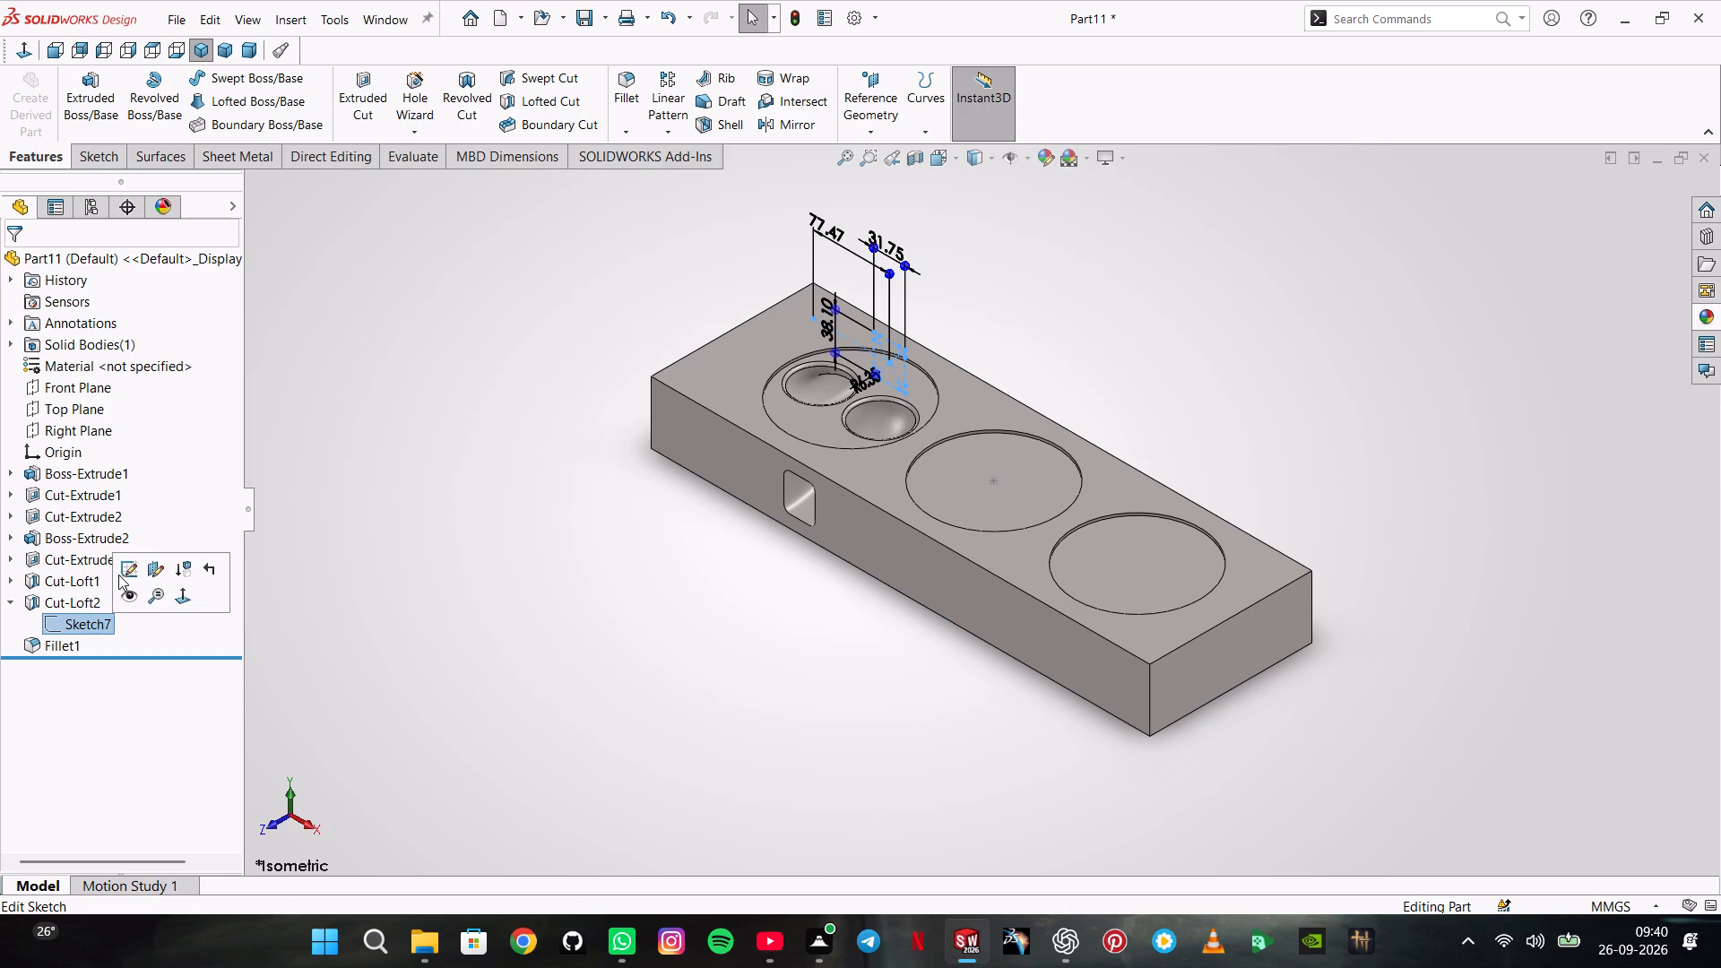
click(121, 573)
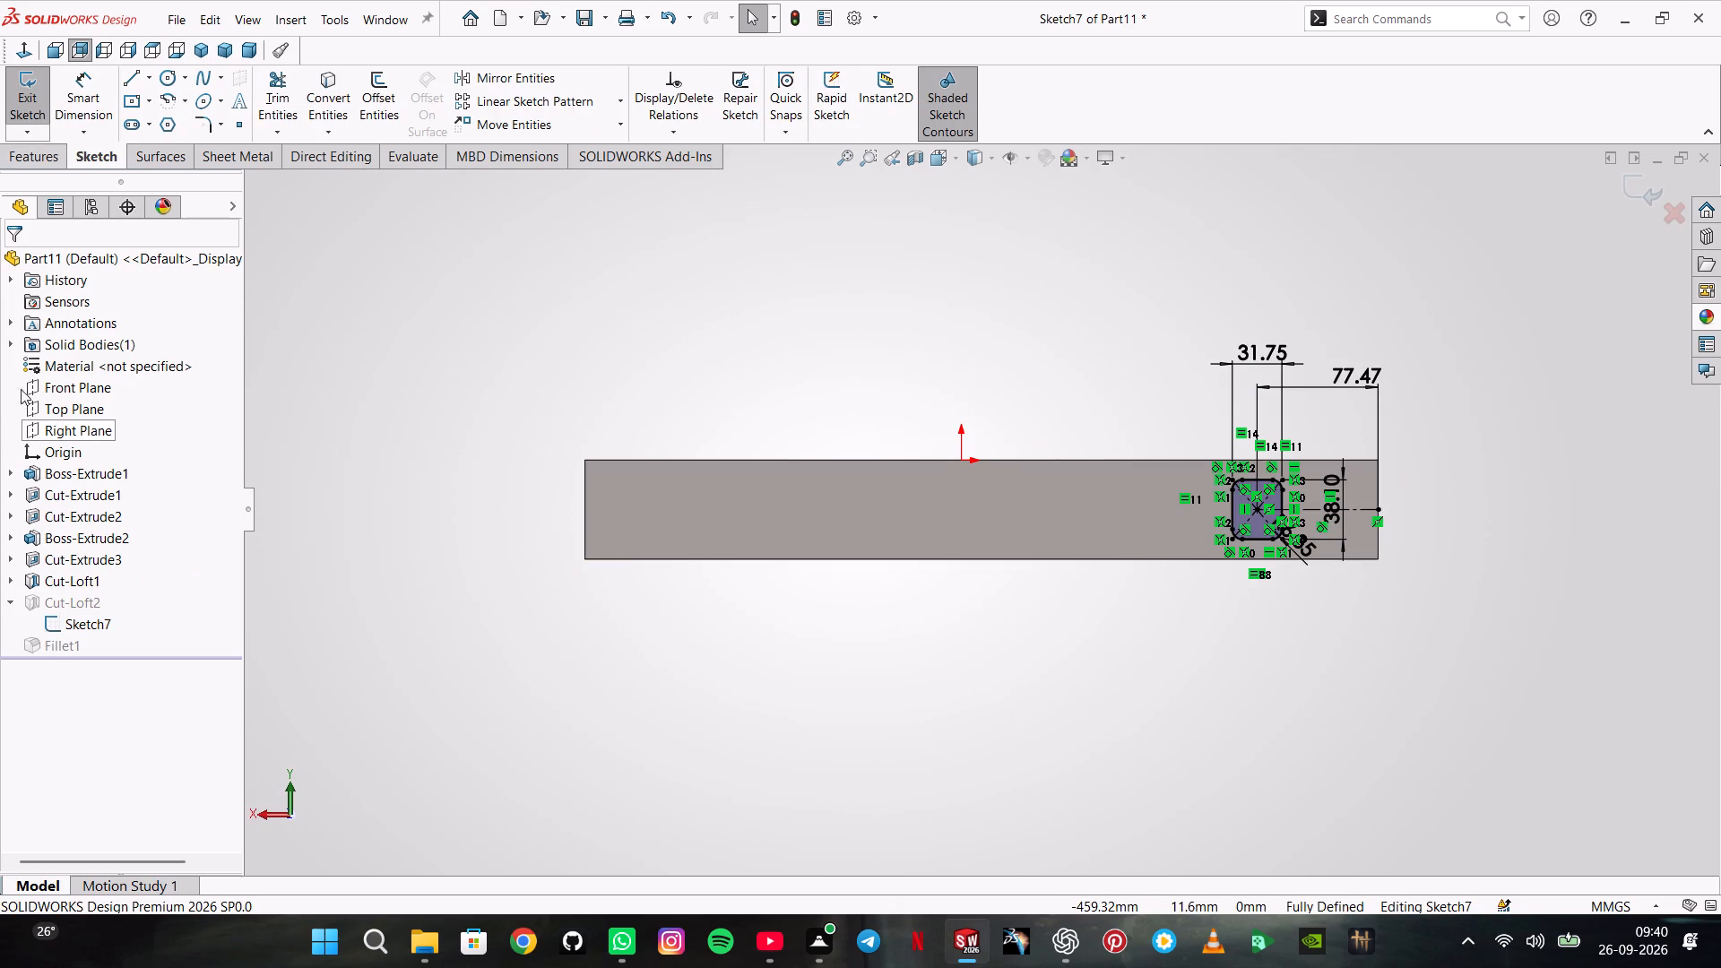
click(24, 99)
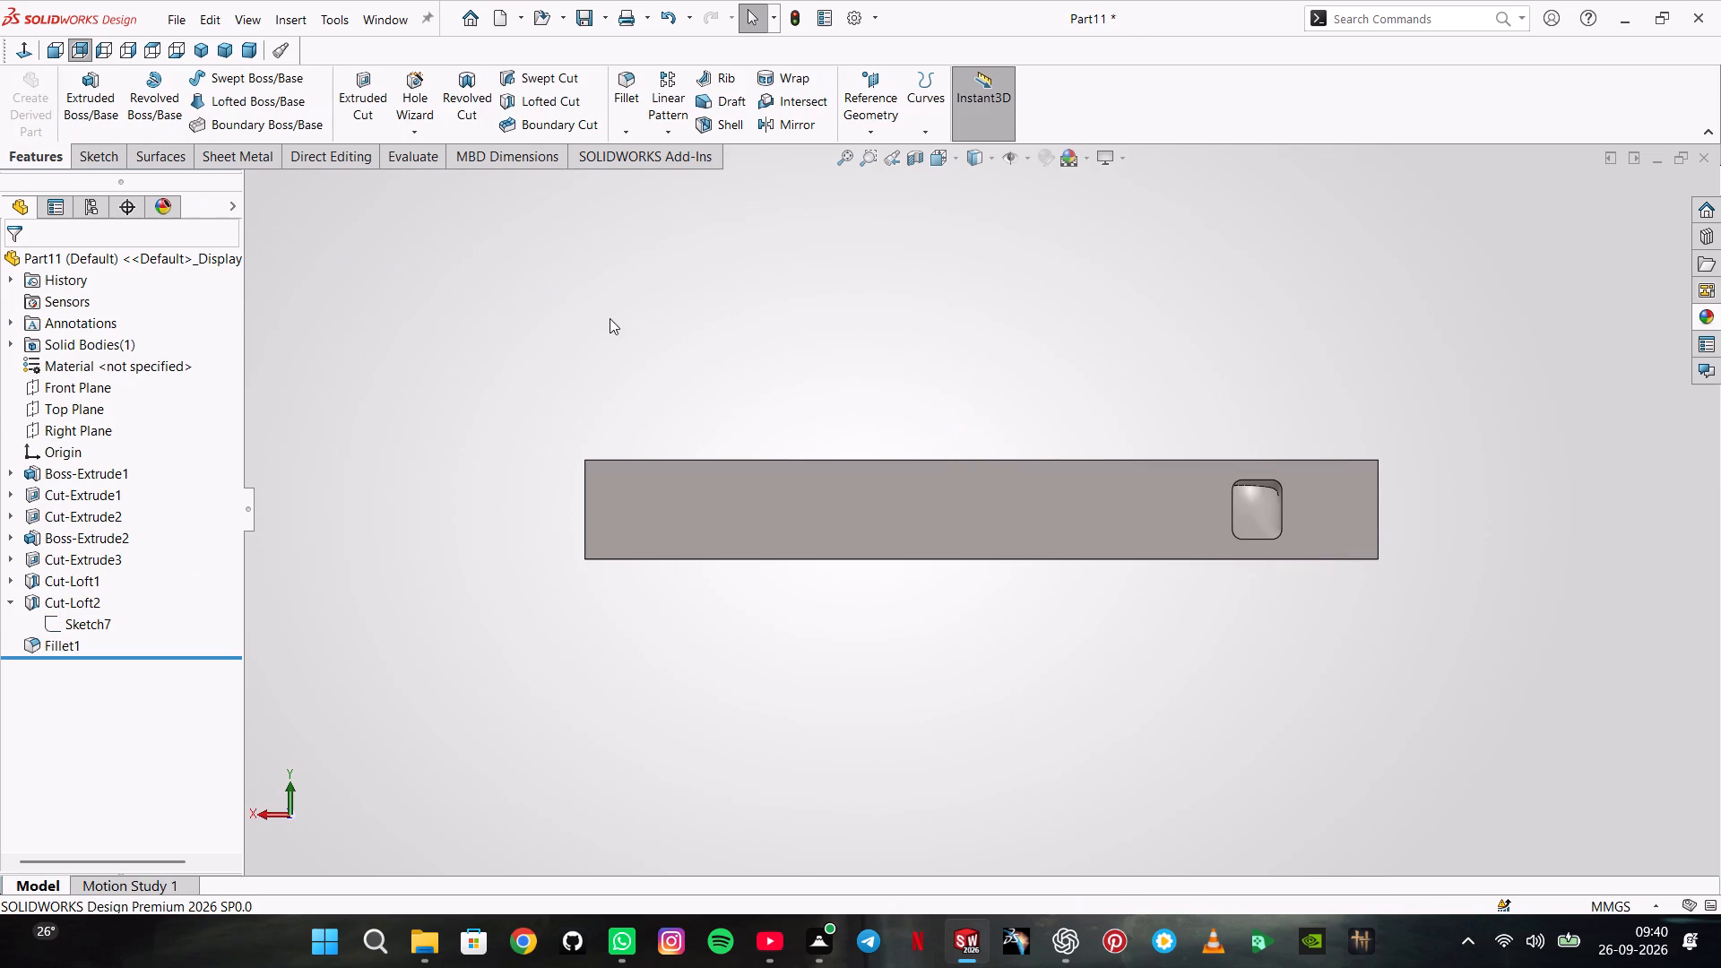
Examine which geometry Cut-Loft2, Cut-Loft1, Cut-Extrude3 and Cut-Extrude2 each cover on the block.
click(232, 50)
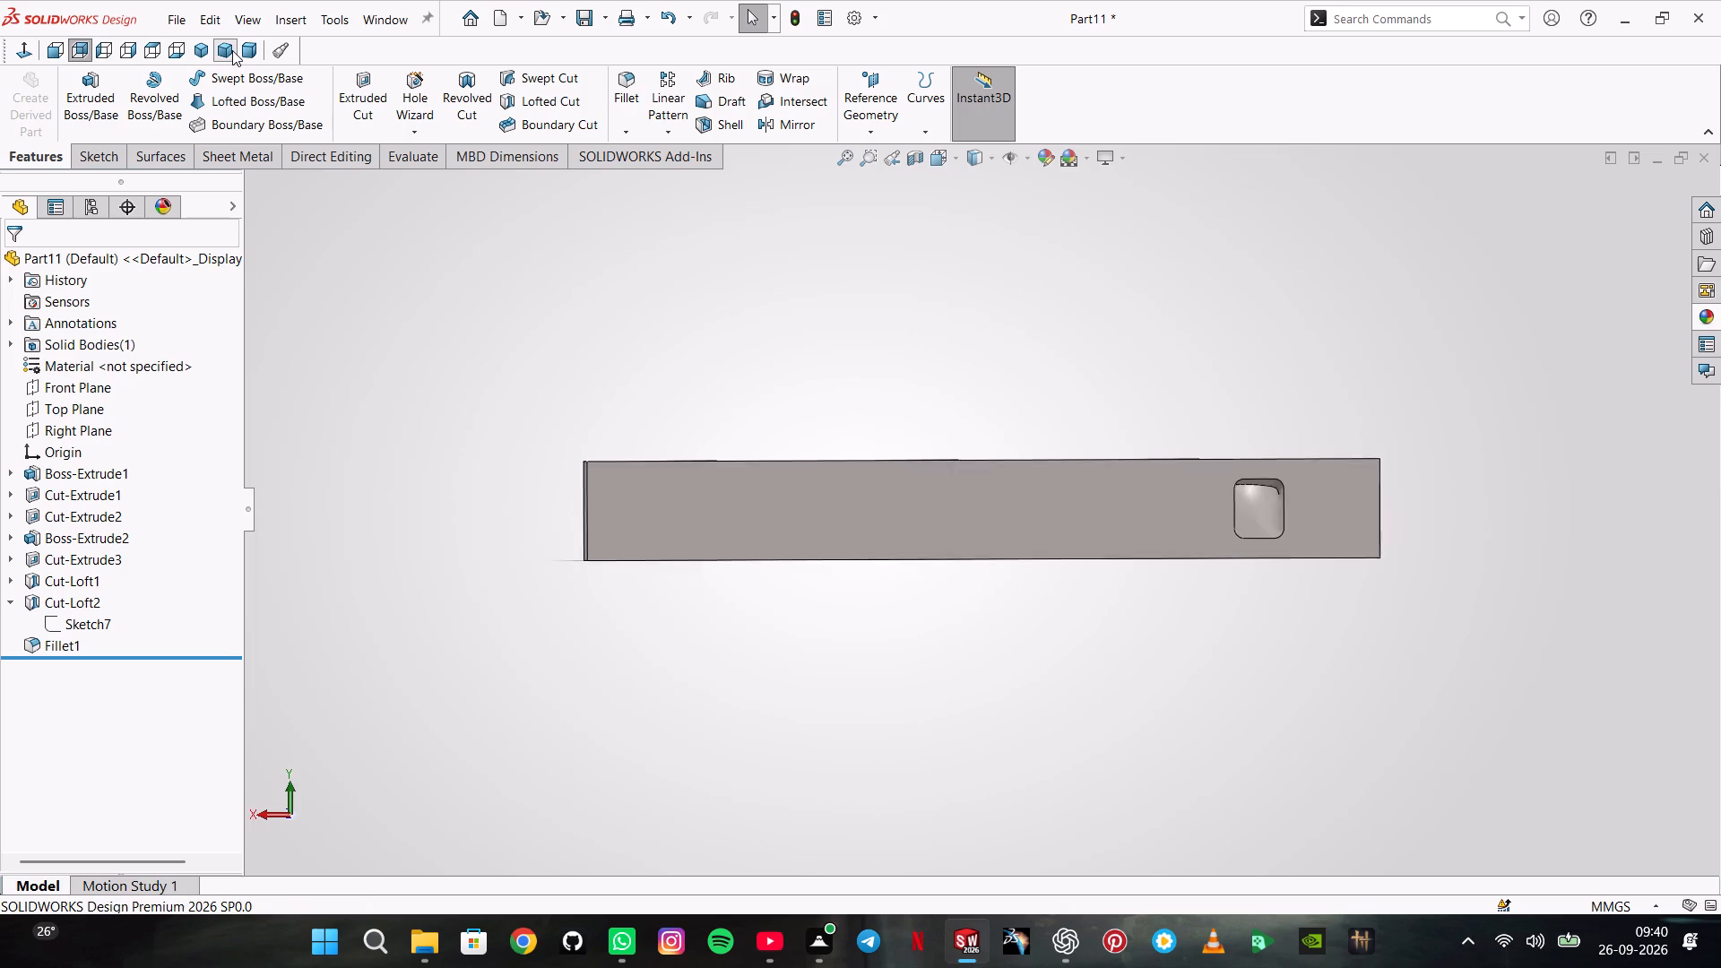
middle_drag(807, 361, 806, 396)
scroll(807, 361, up, 1)
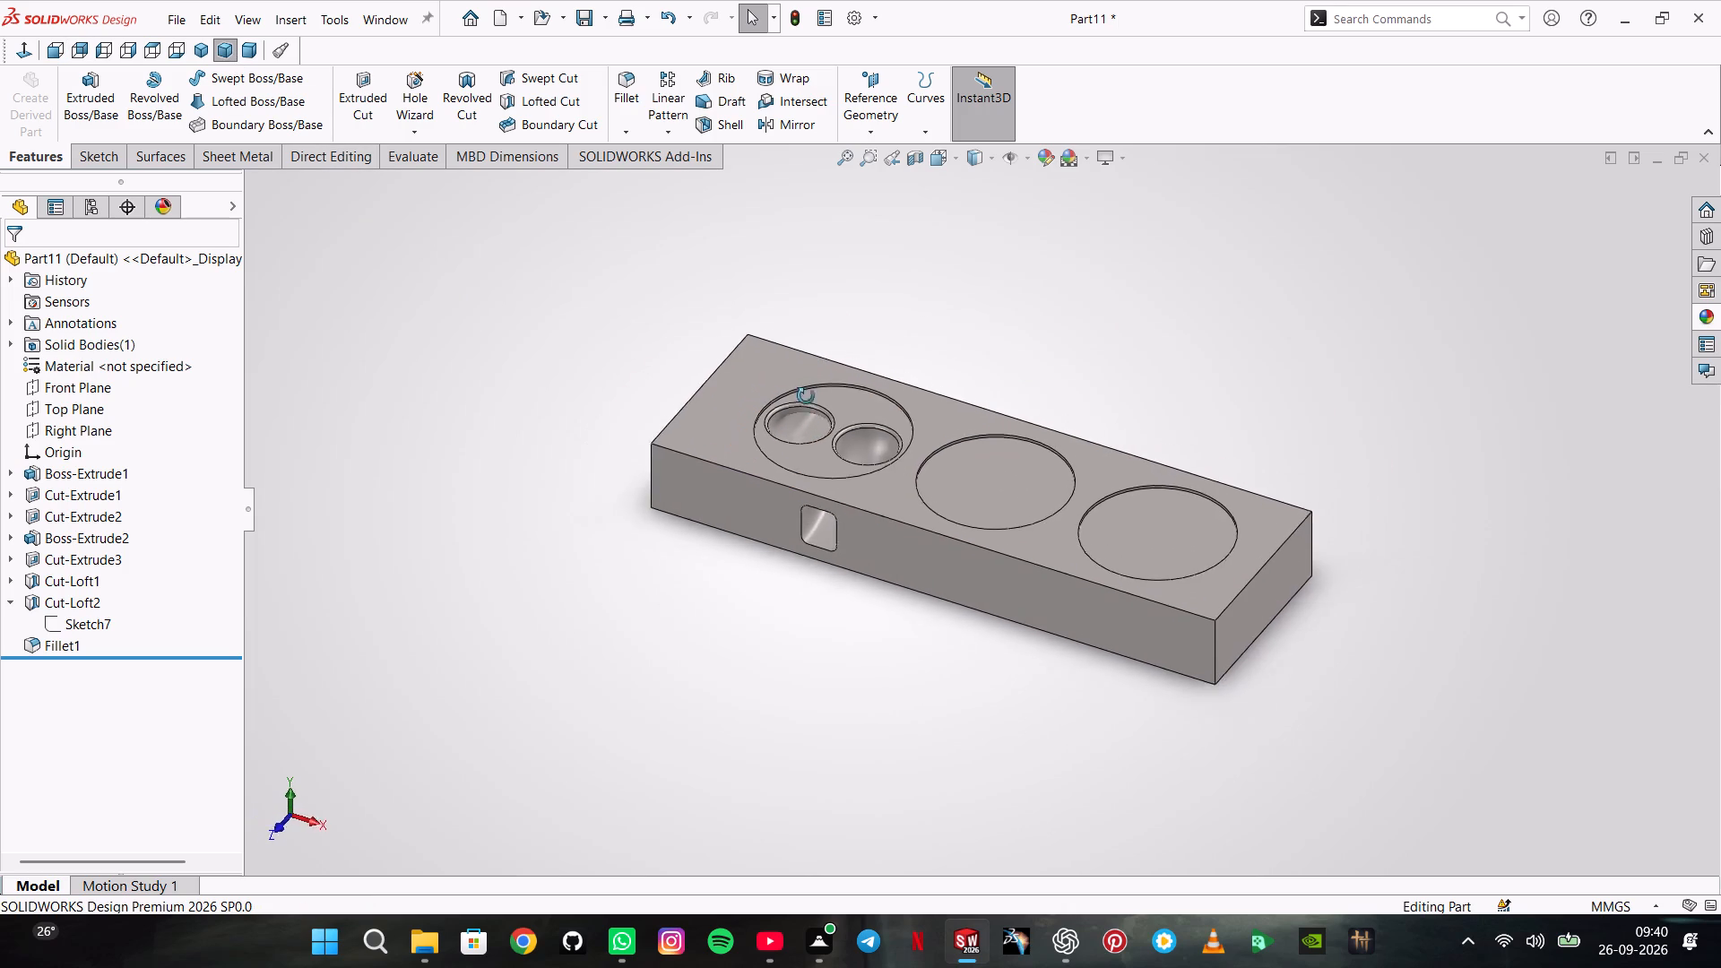
middle_drag(806, 396, 817, 432)
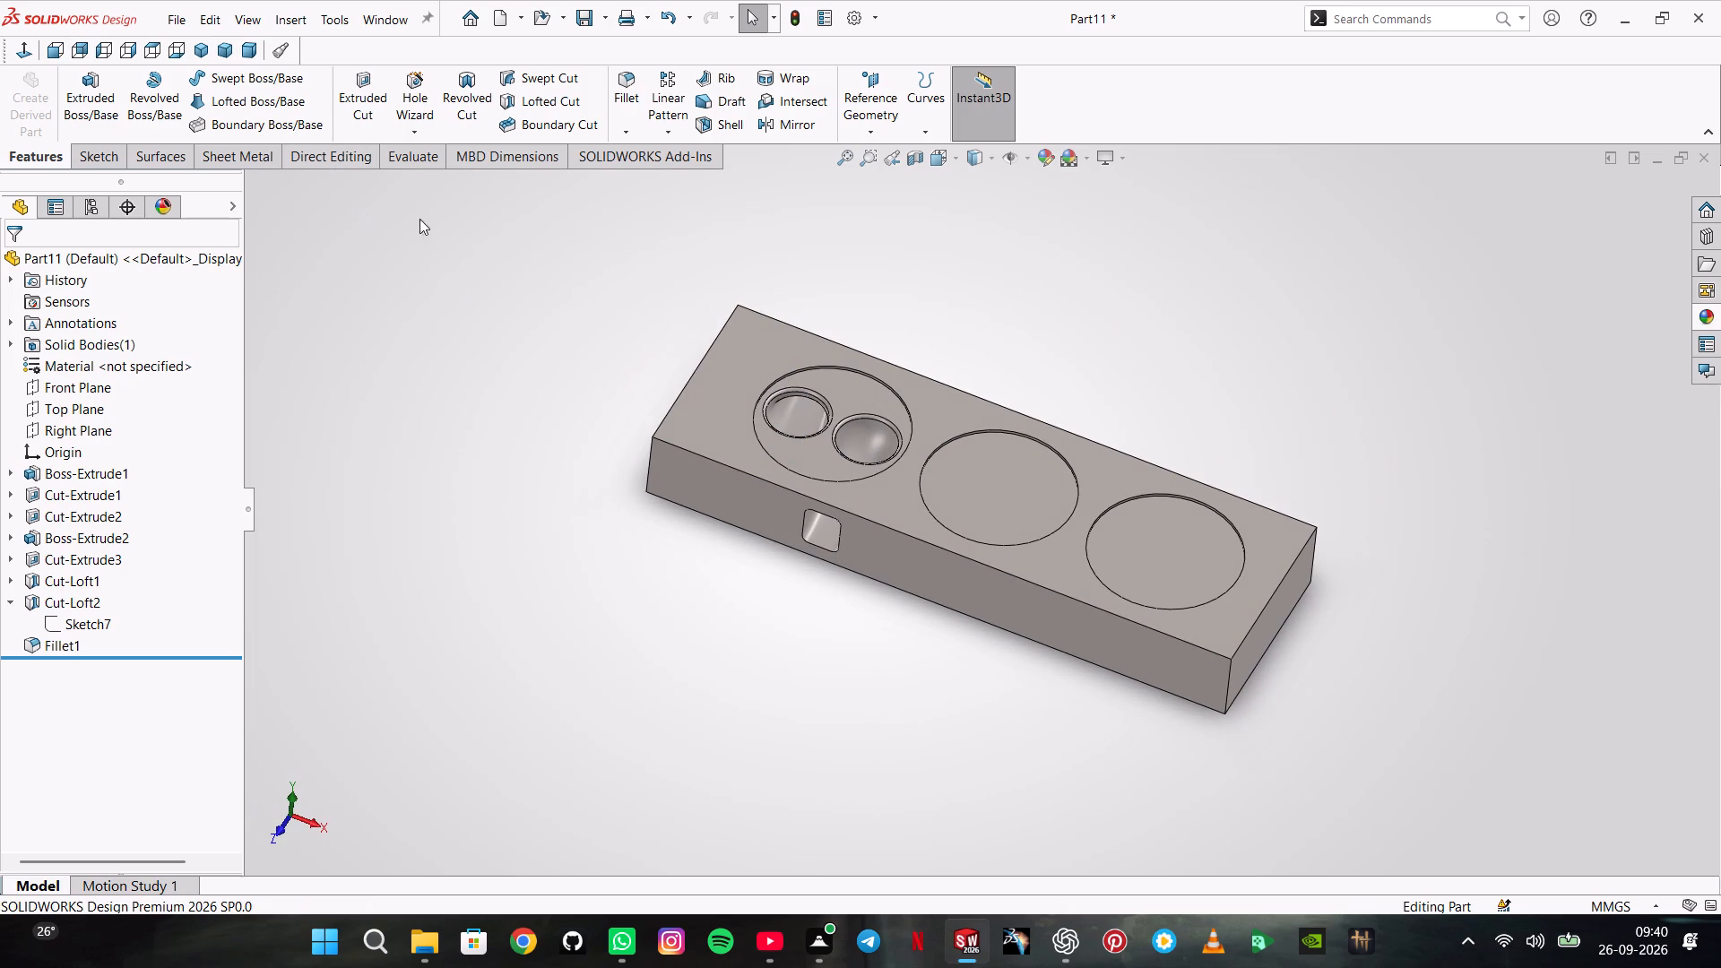
click(61, 608)
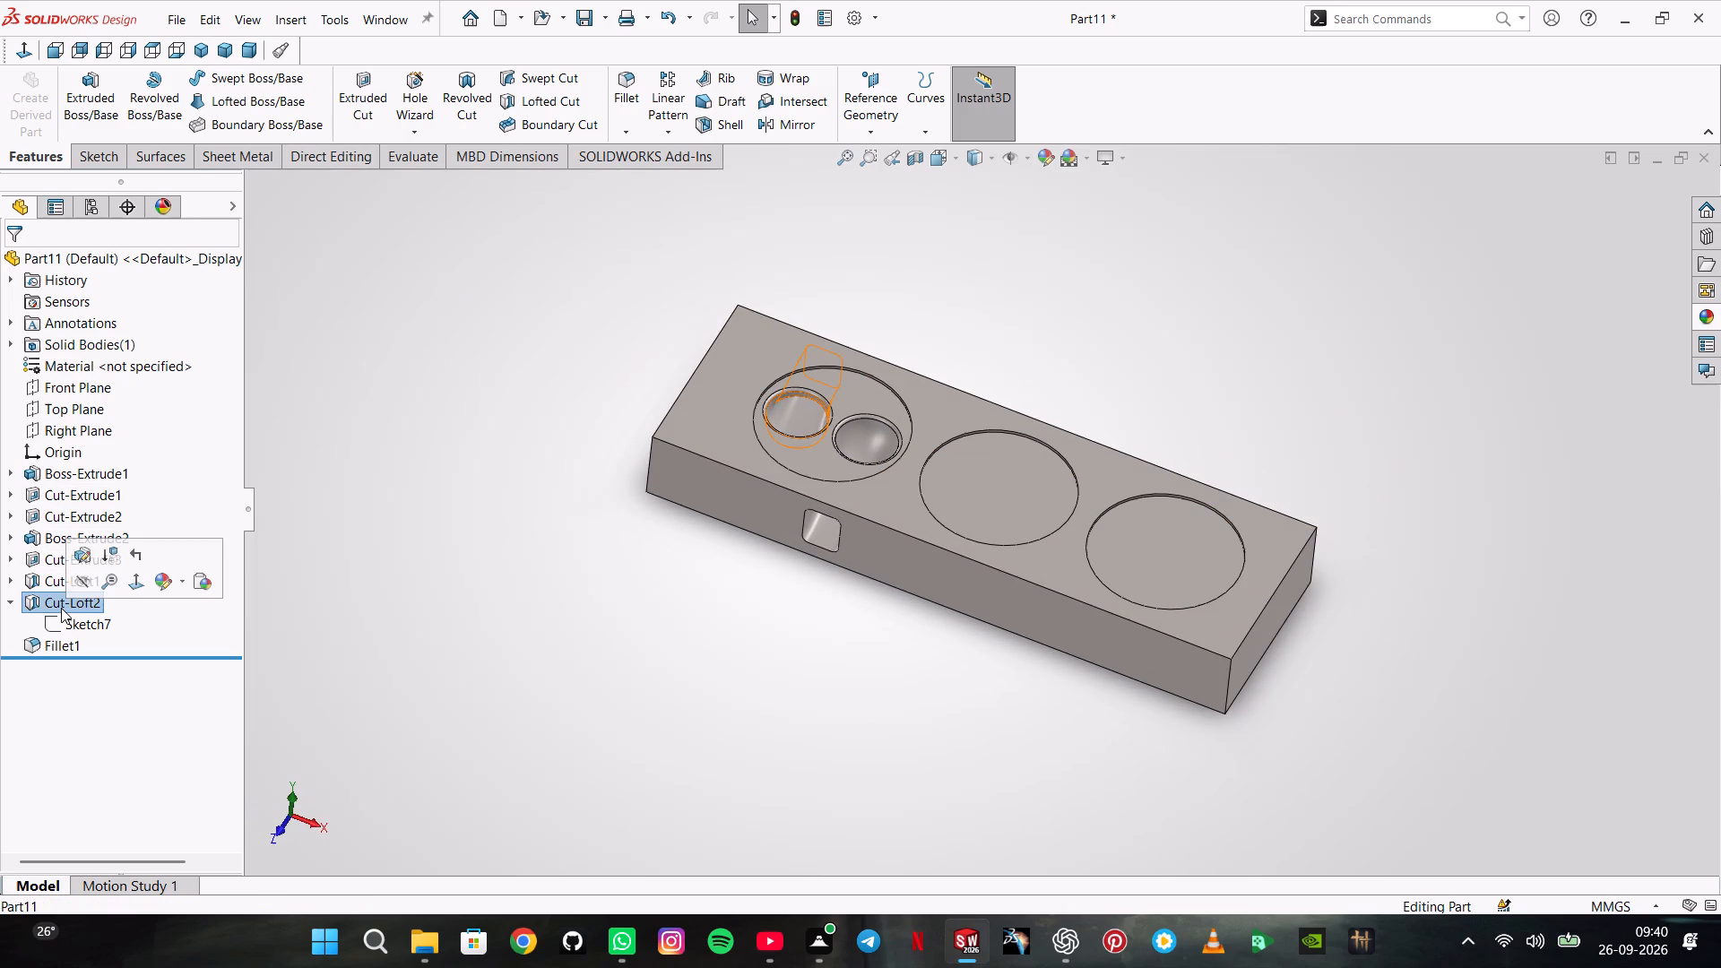
click(41, 580)
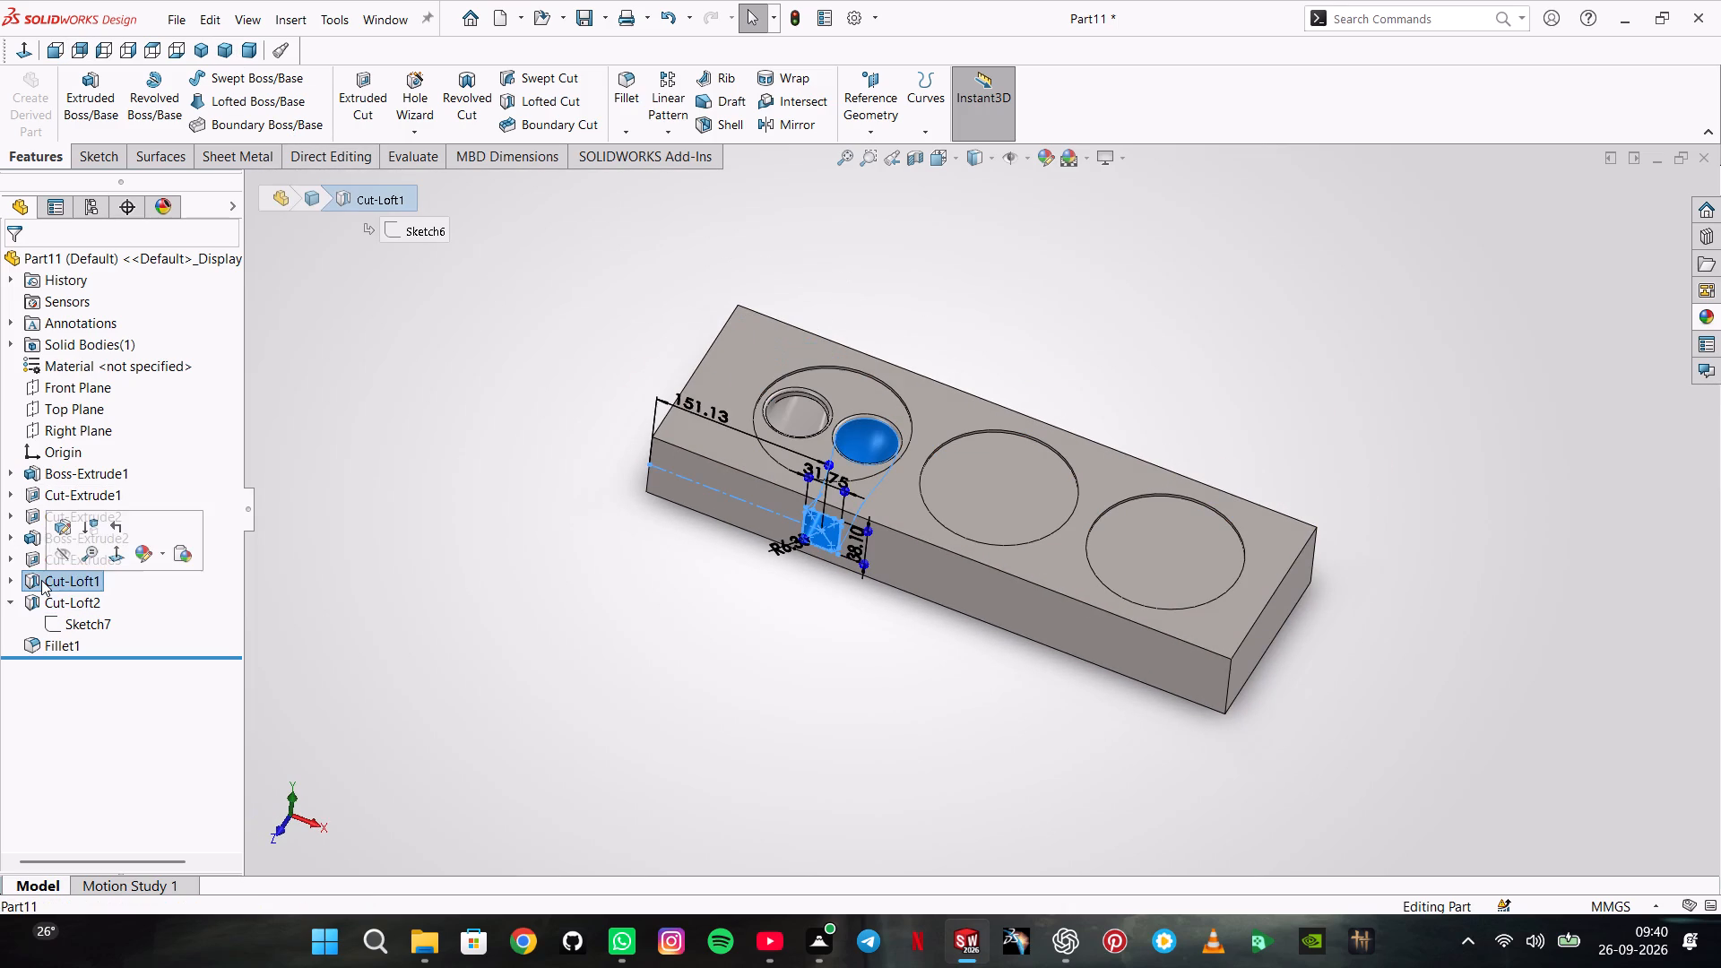
click(32, 553)
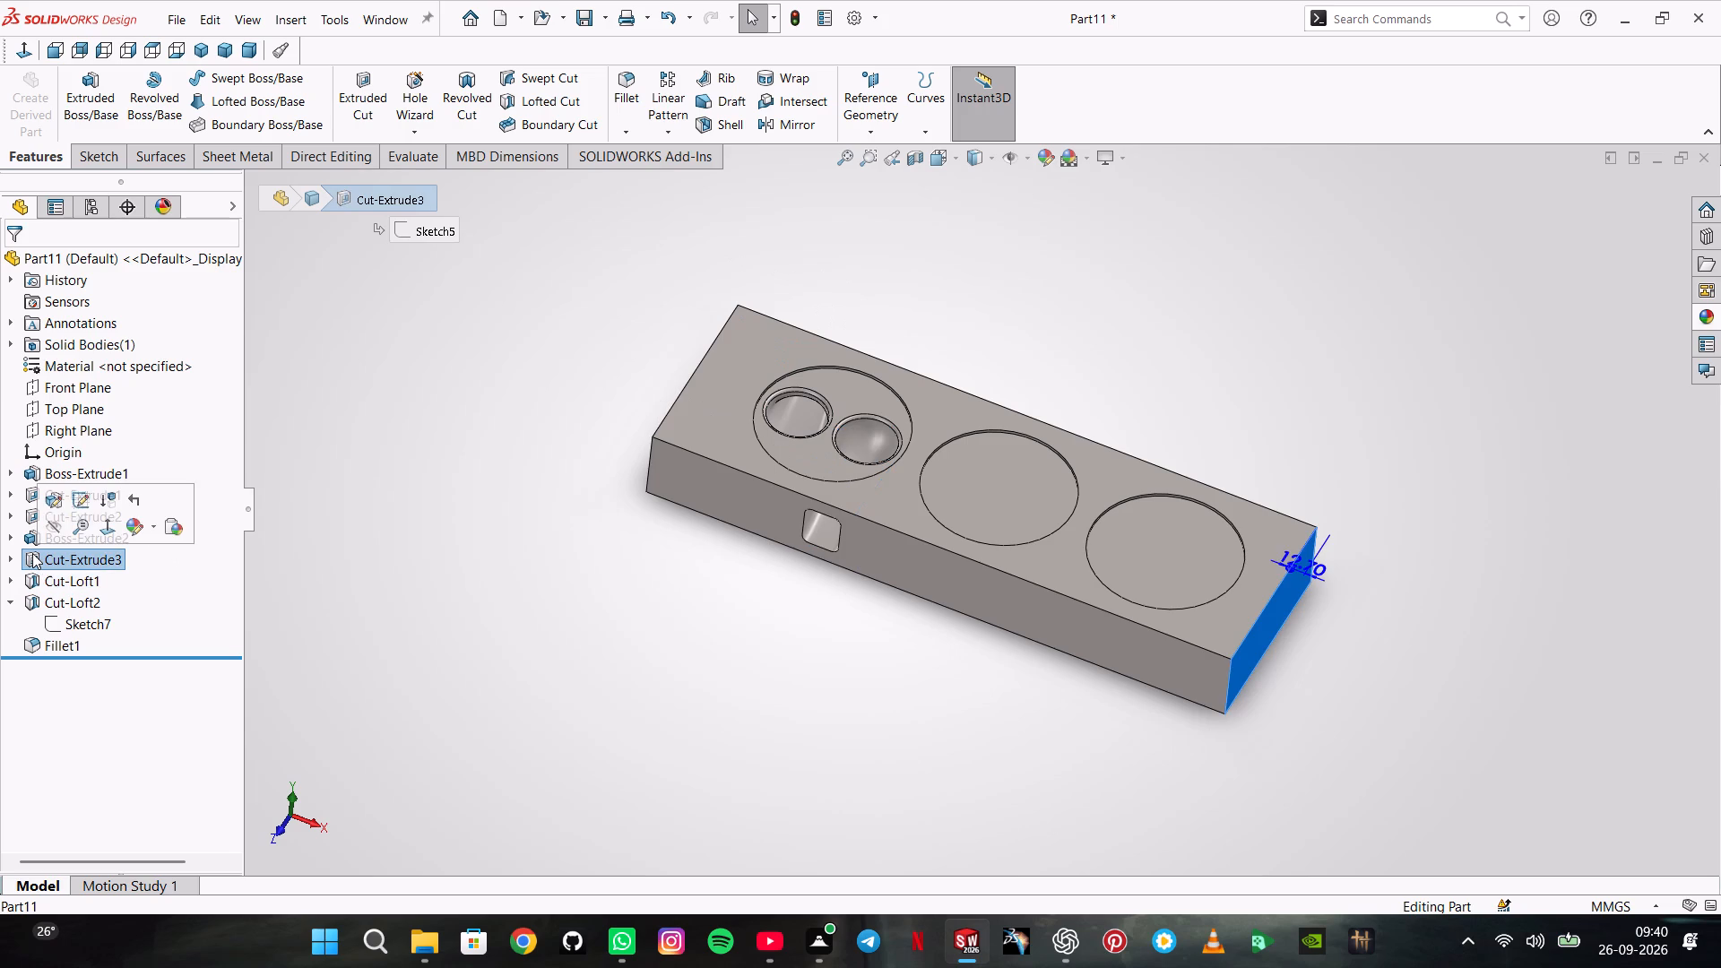
click(31, 508)
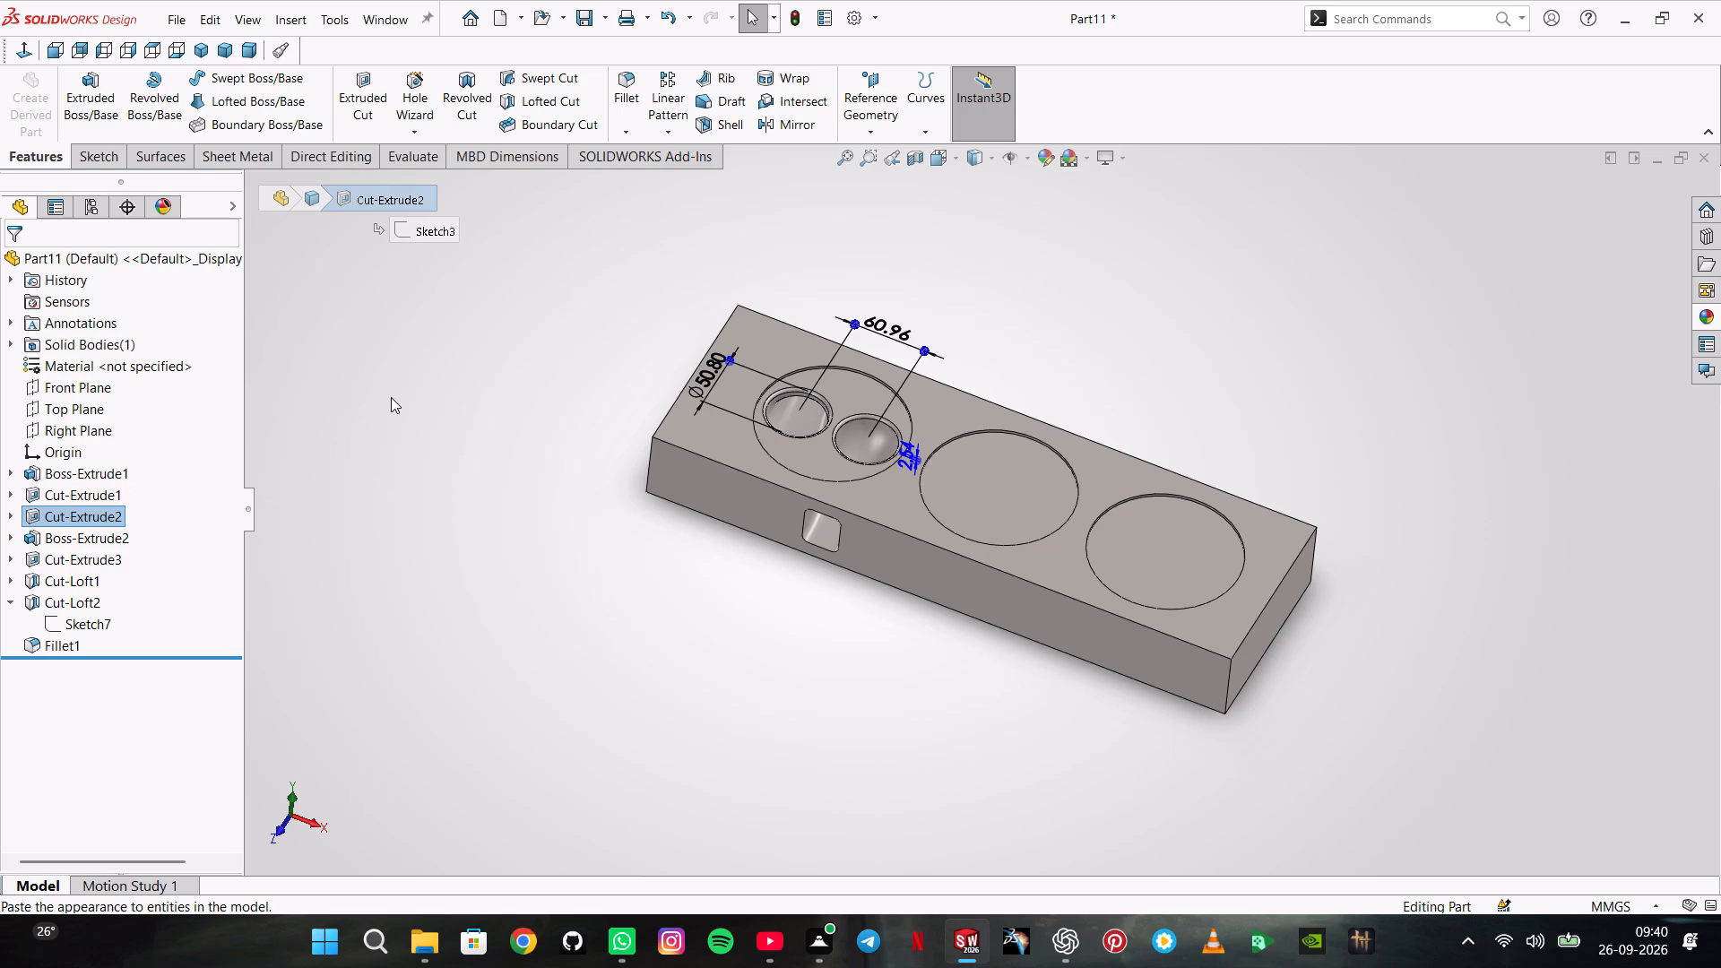
click(391, 397)
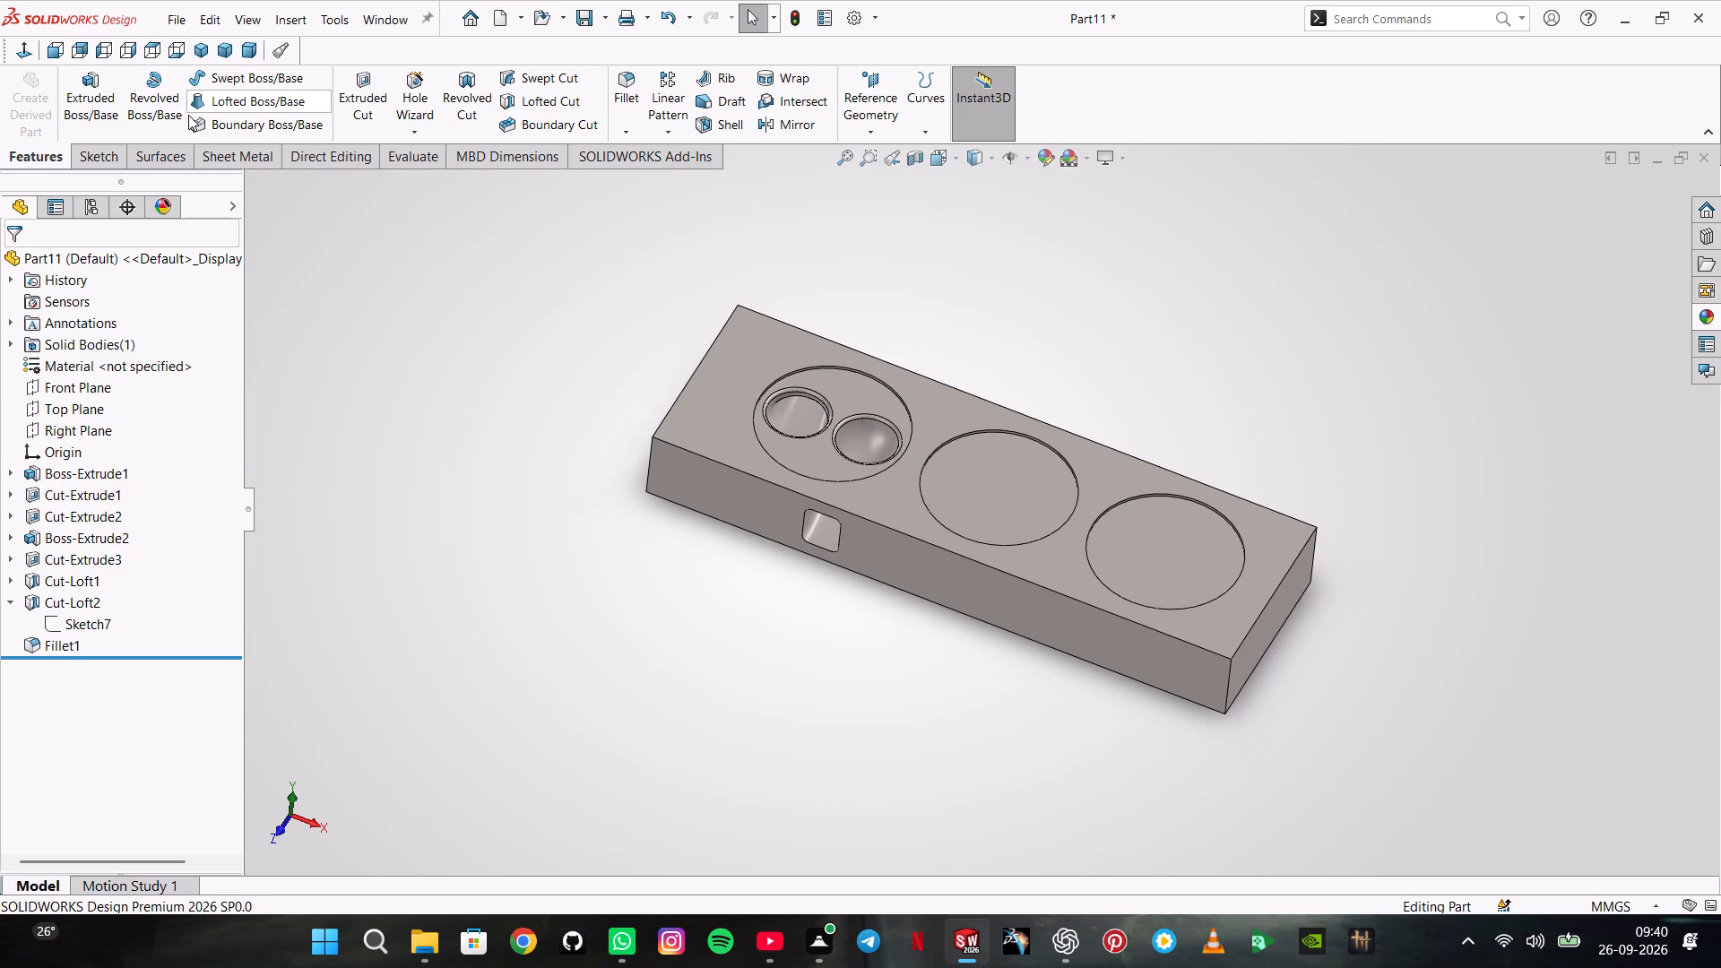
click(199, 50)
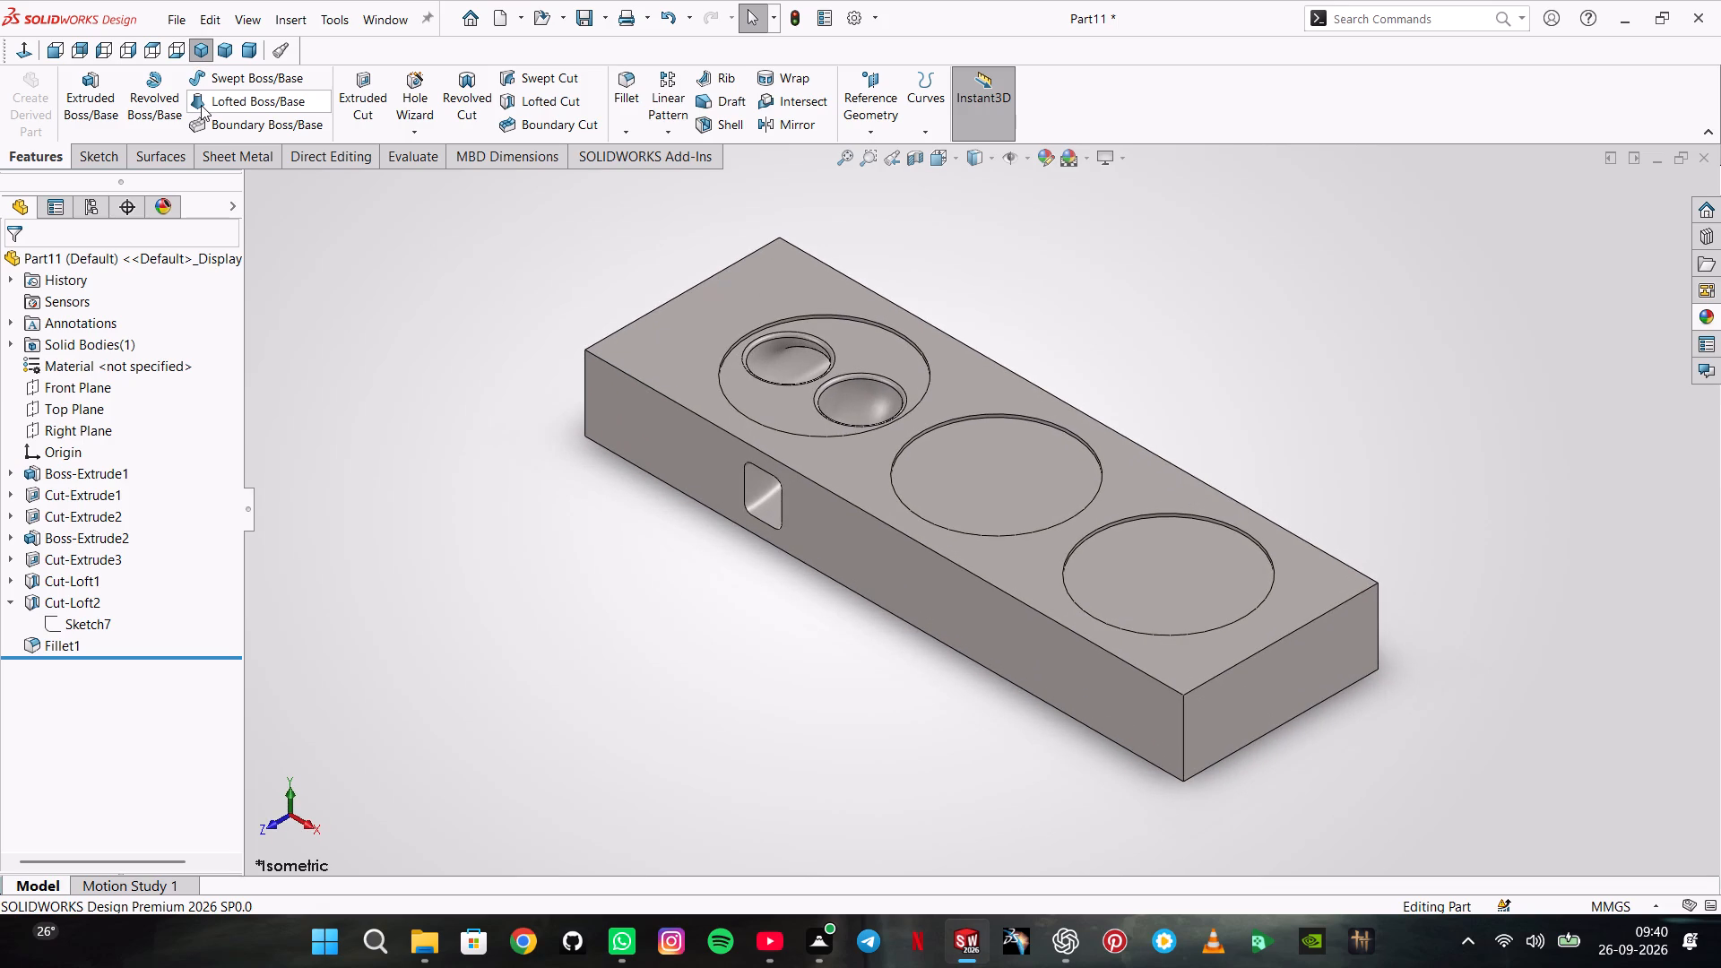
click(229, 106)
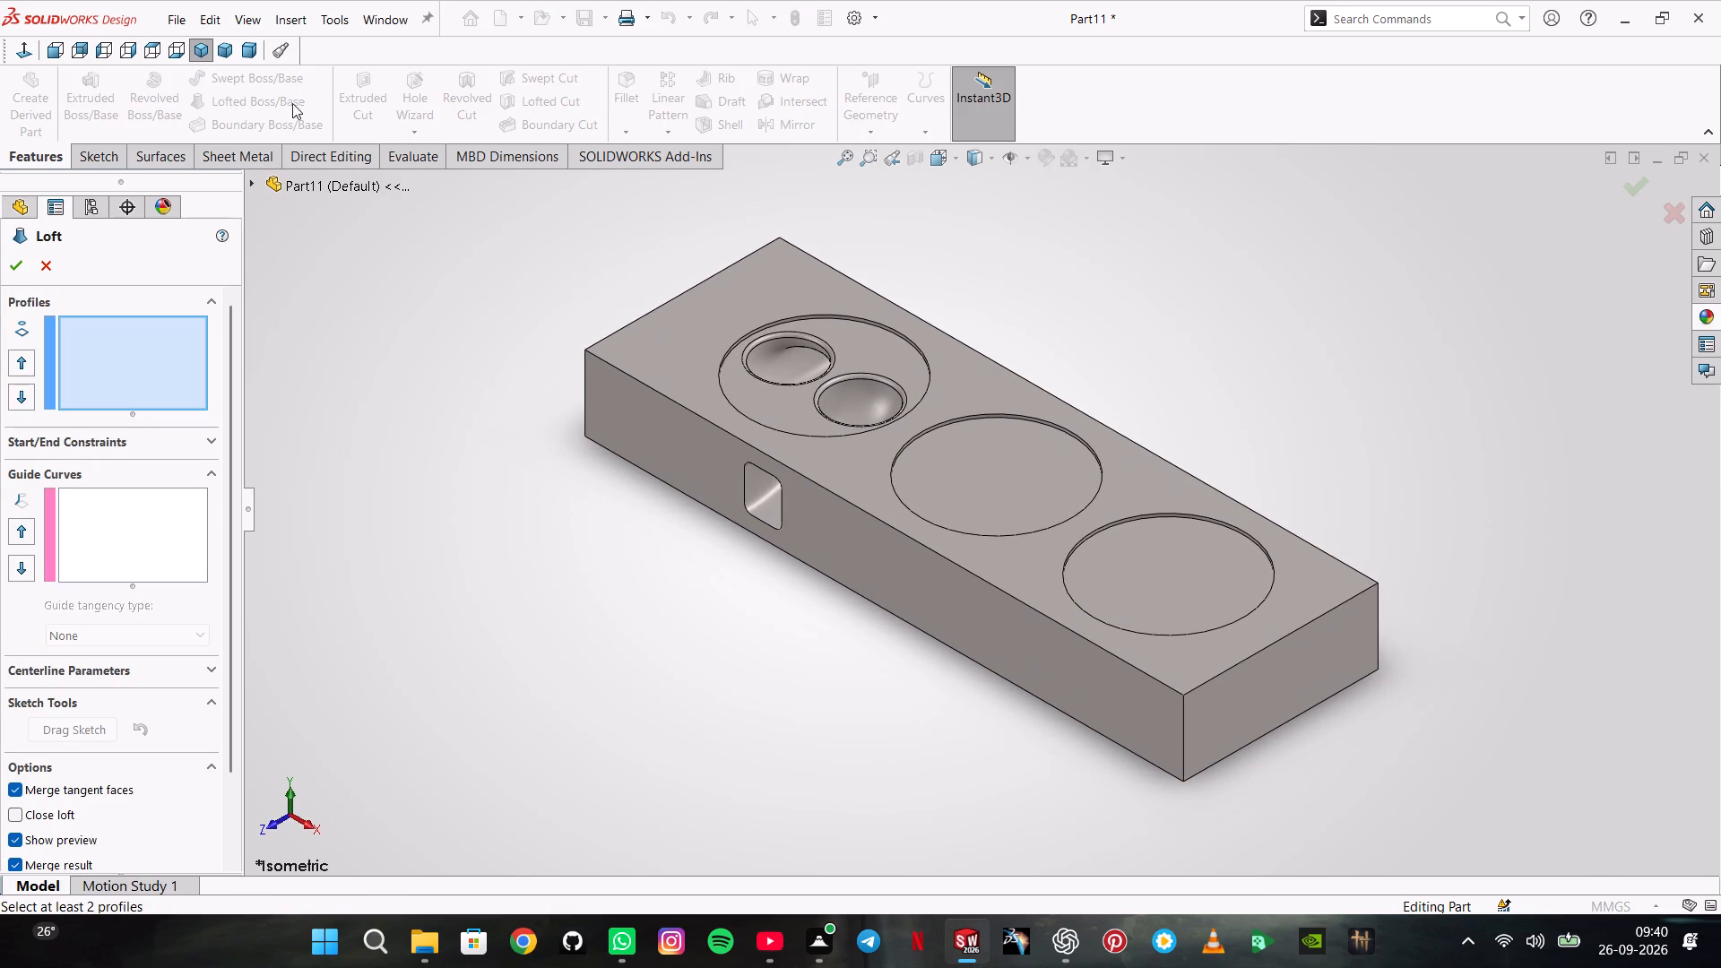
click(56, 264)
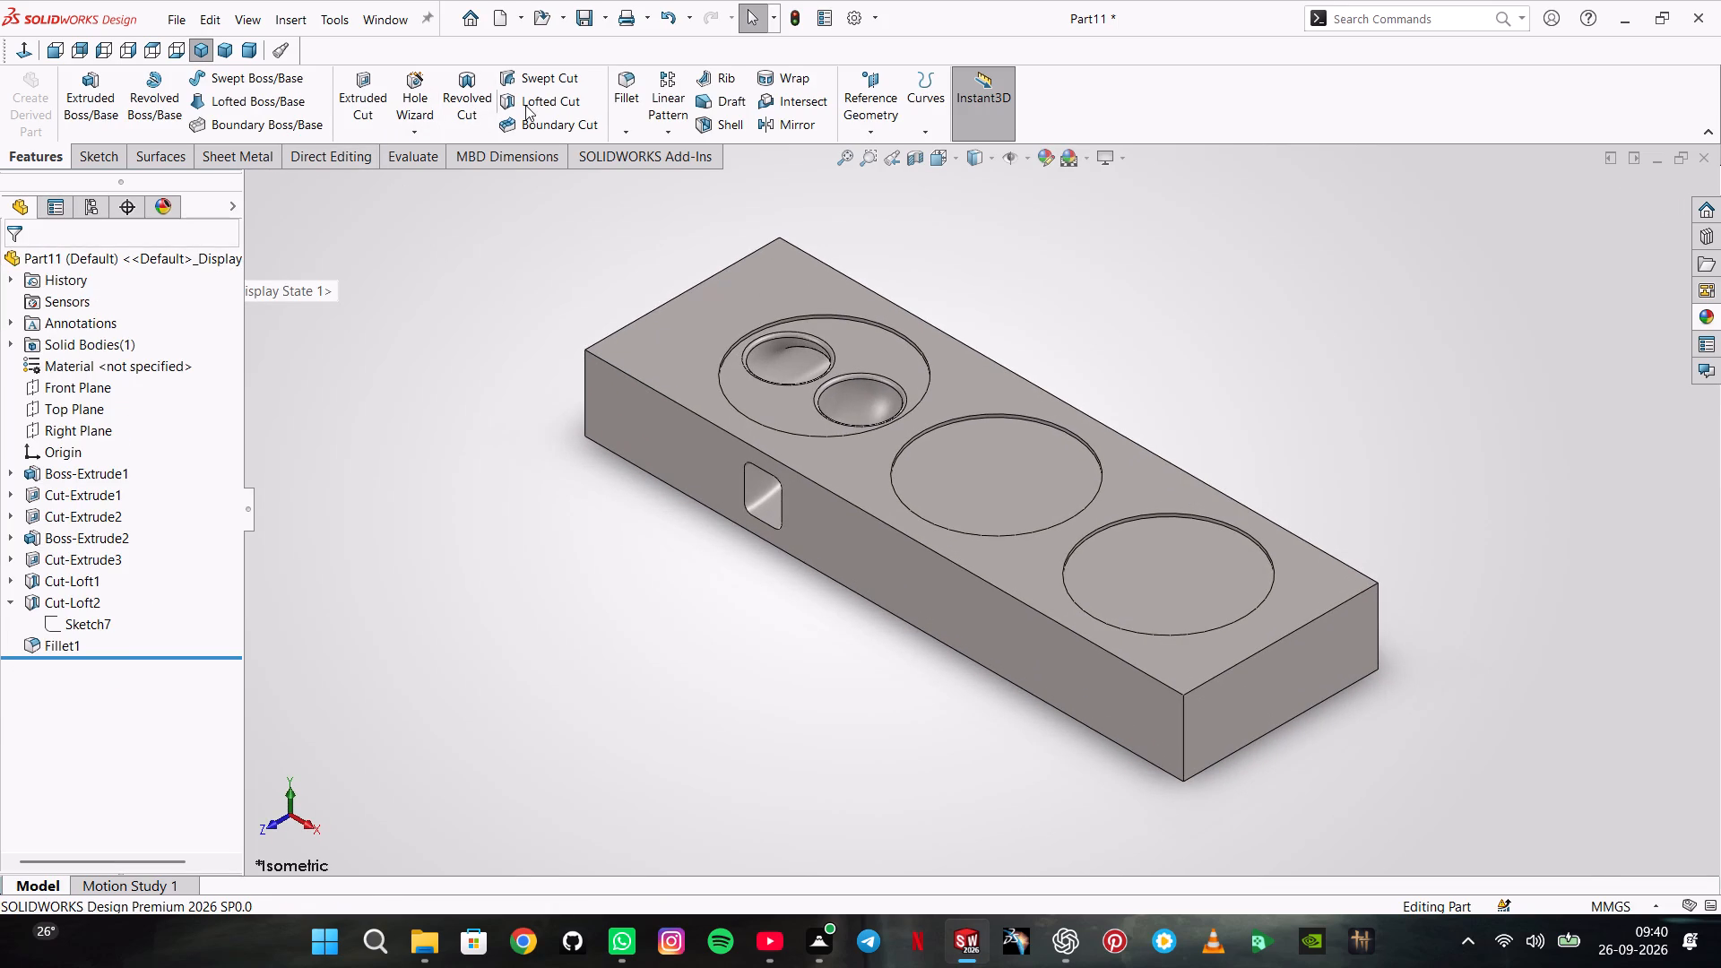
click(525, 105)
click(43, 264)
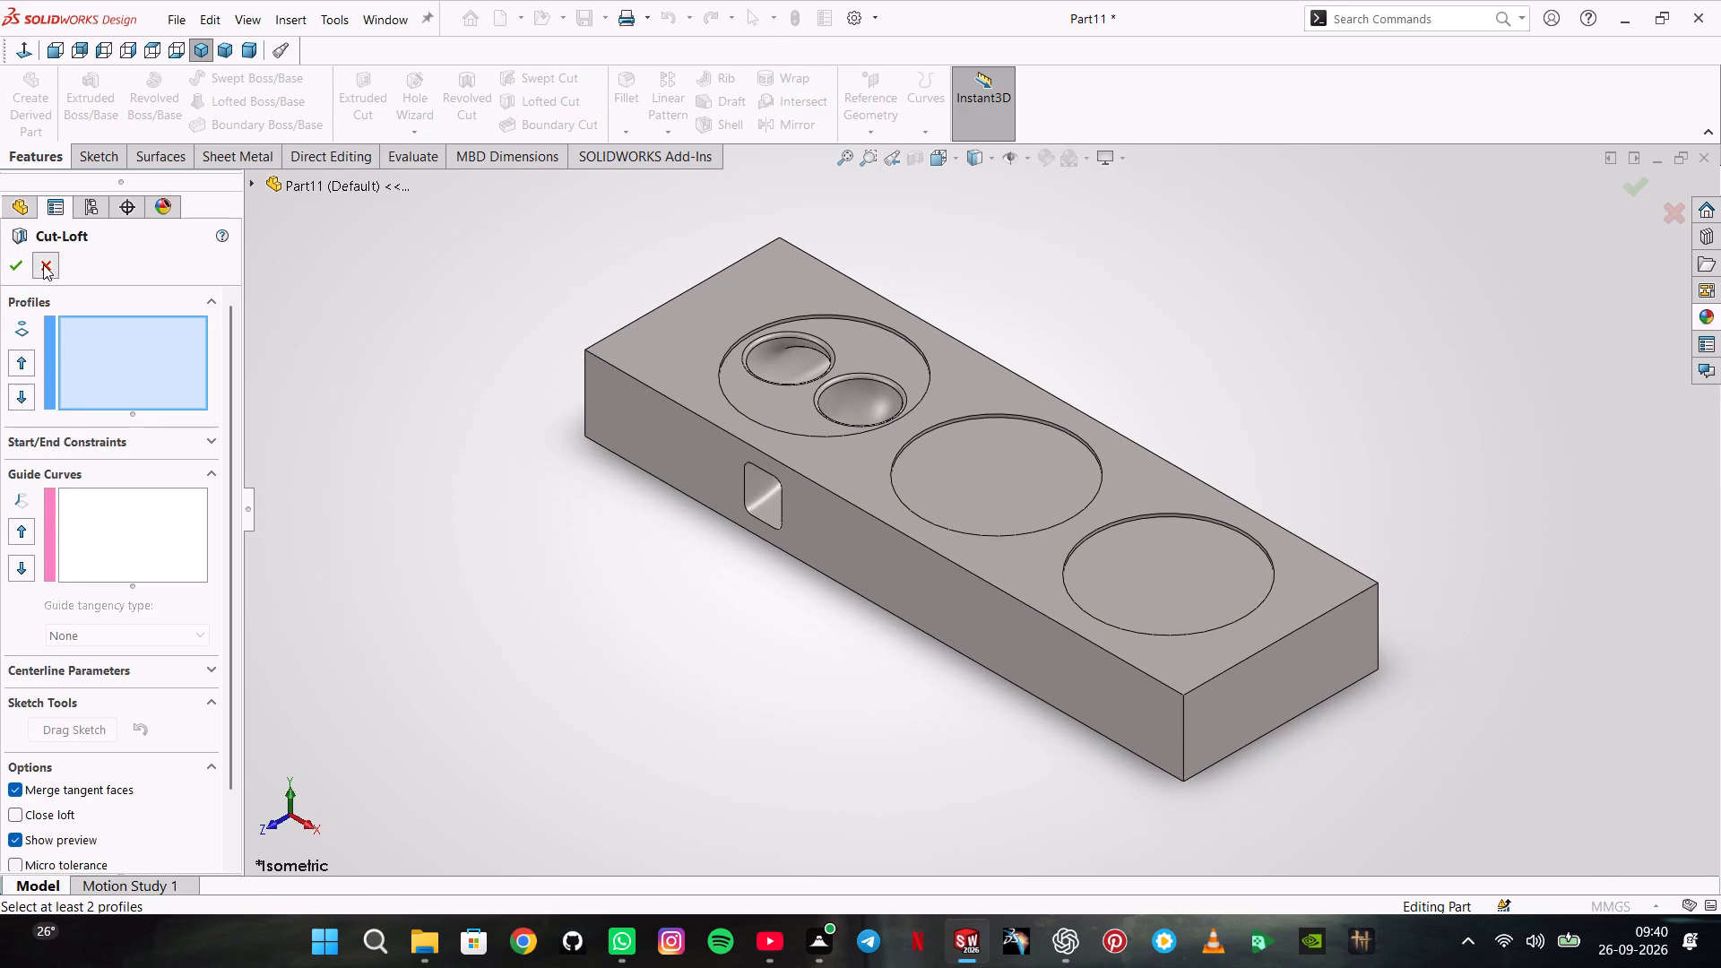
Start a linear pattern along the block's long front top edge with 146.05 mm spacing and 3 instances.
click(665, 130)
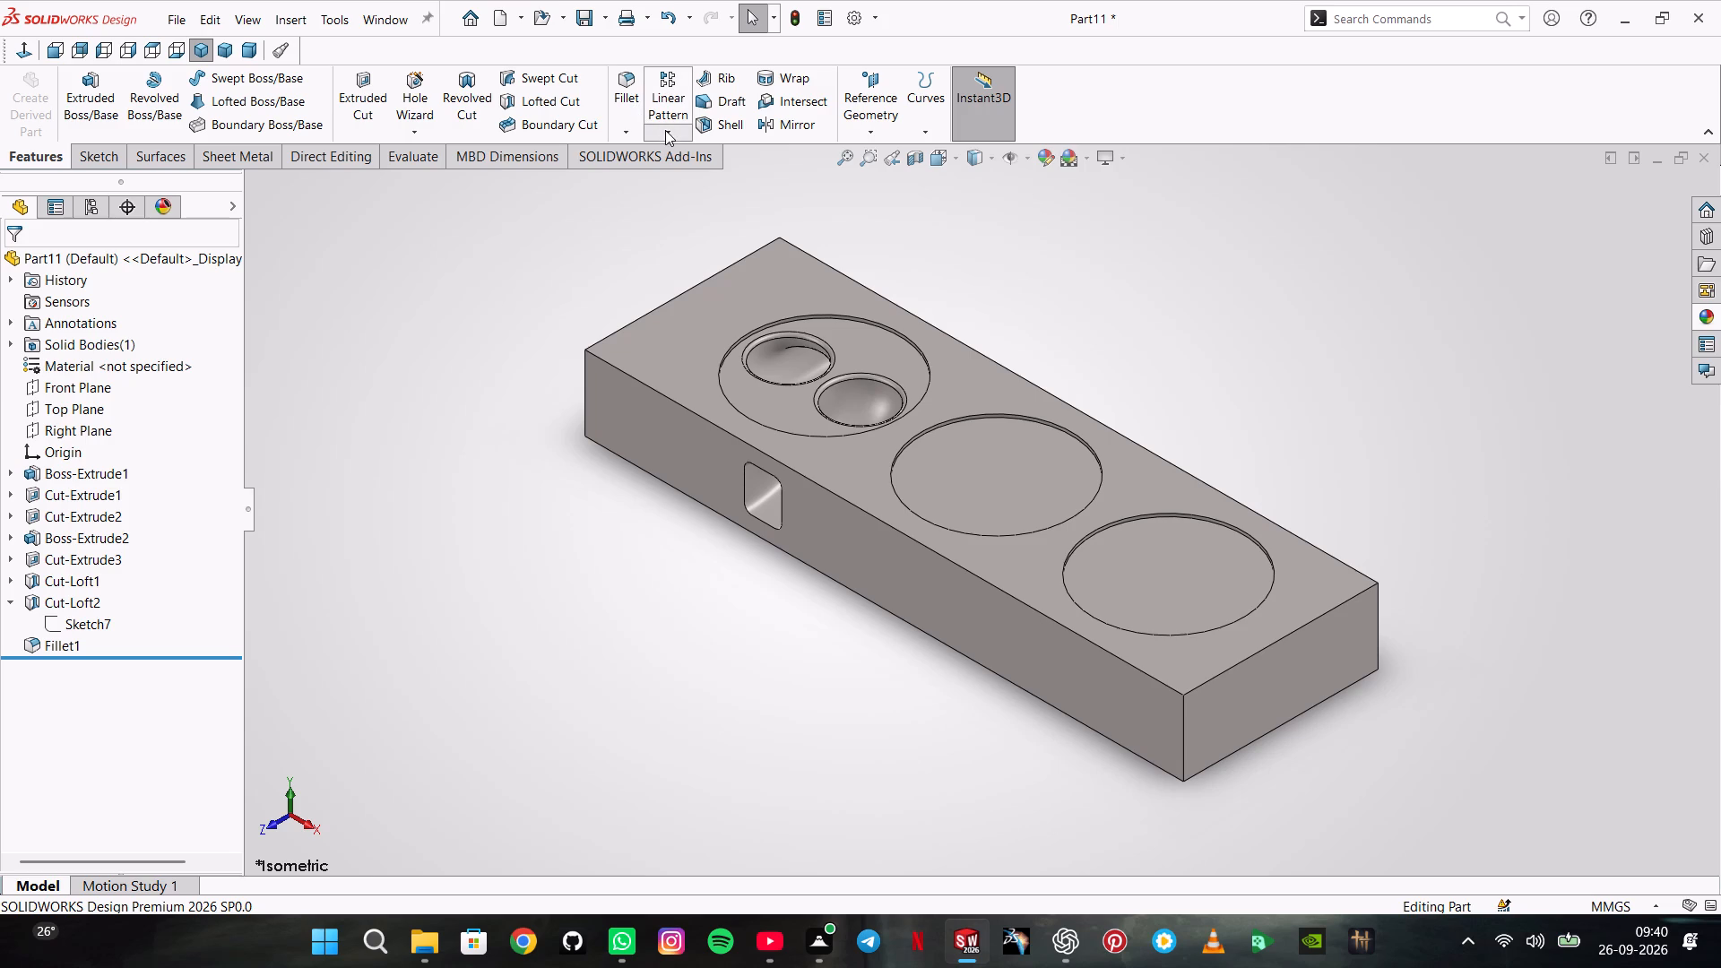
click(665, 103)
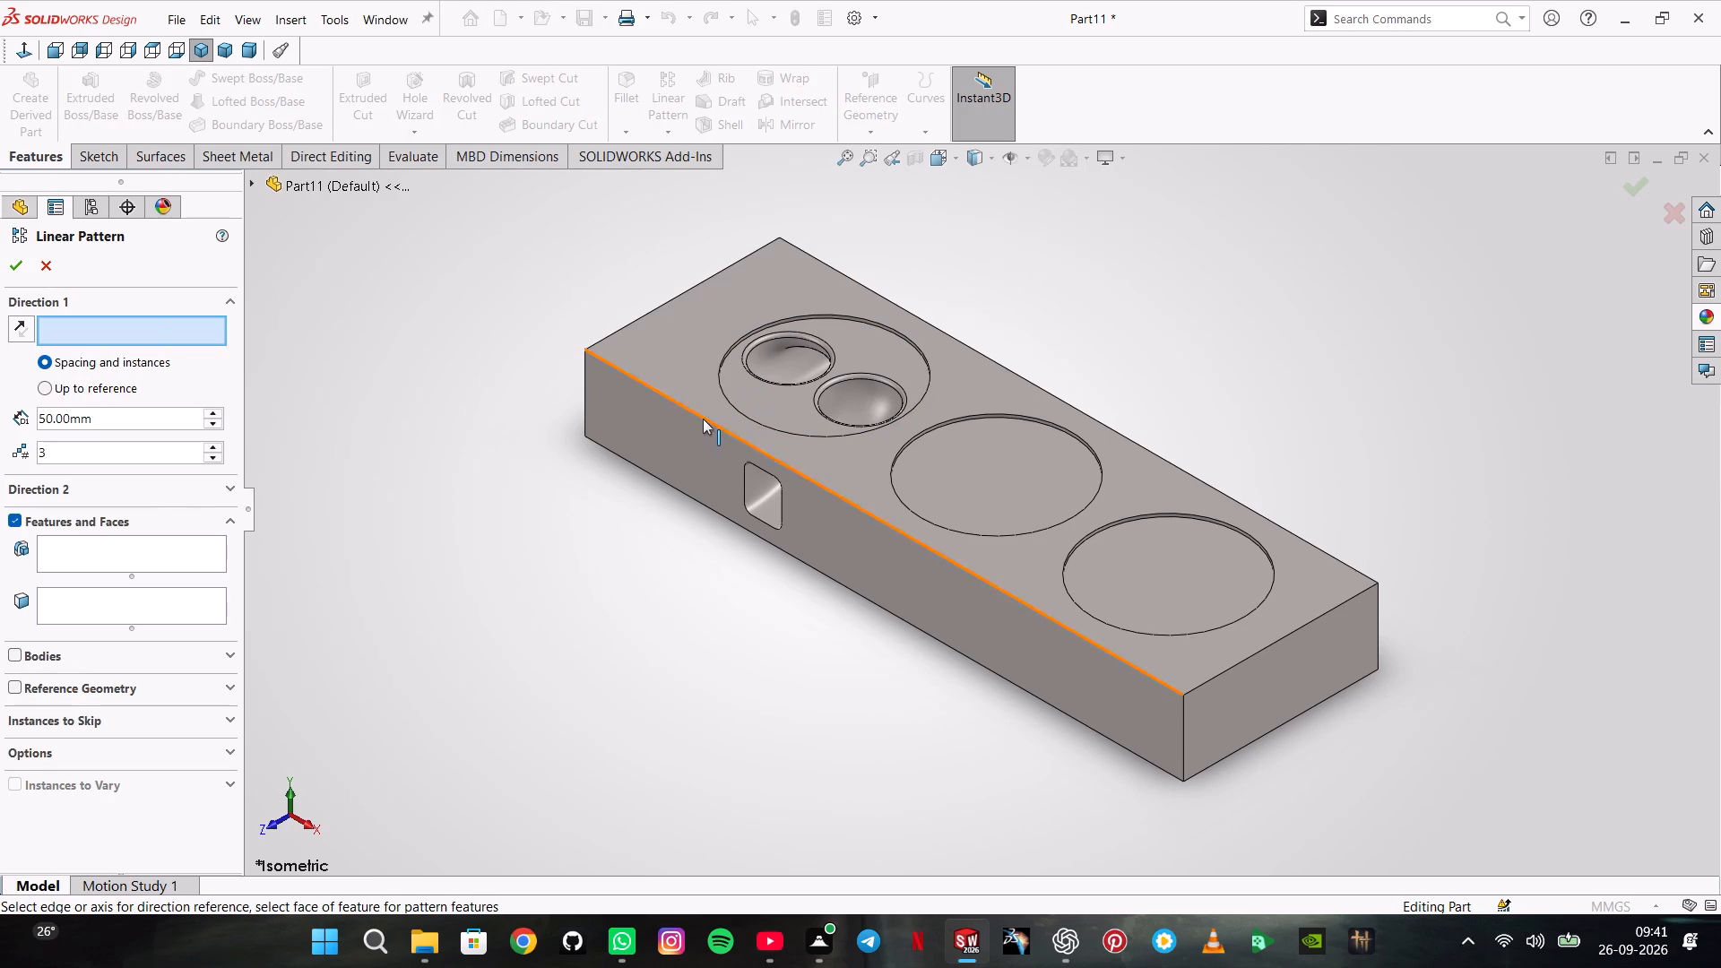
click(703, 419)
double_click(168, 426)
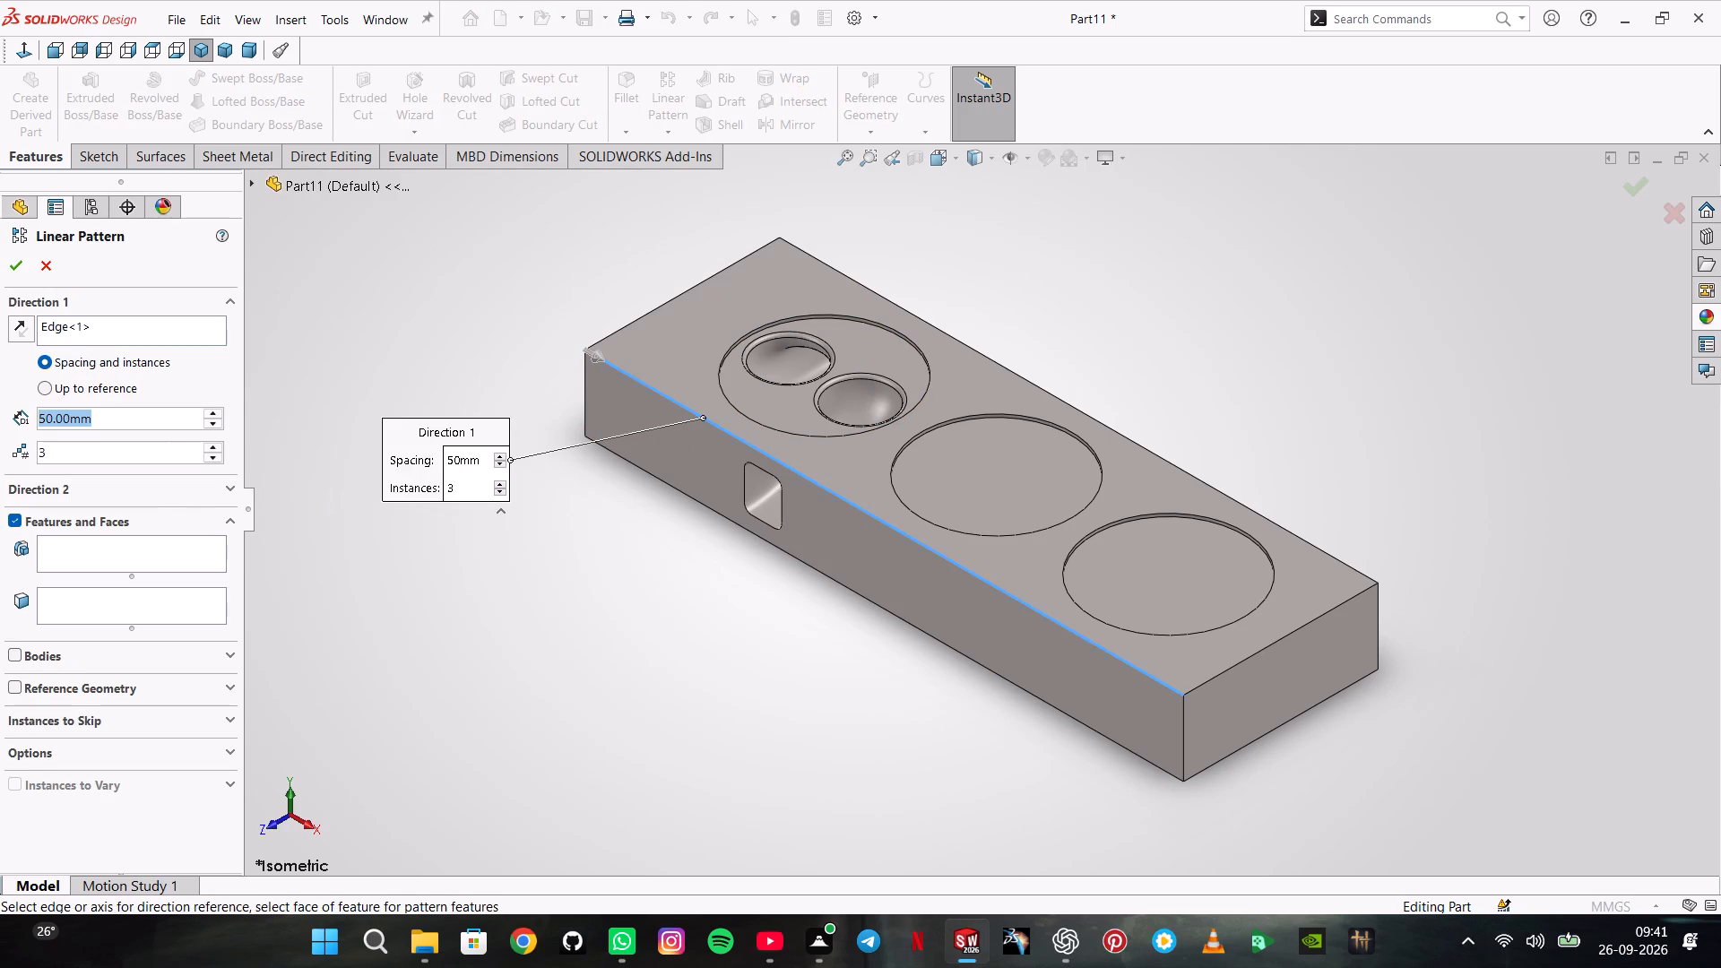
text(146.05)
key(Return)
key(3)
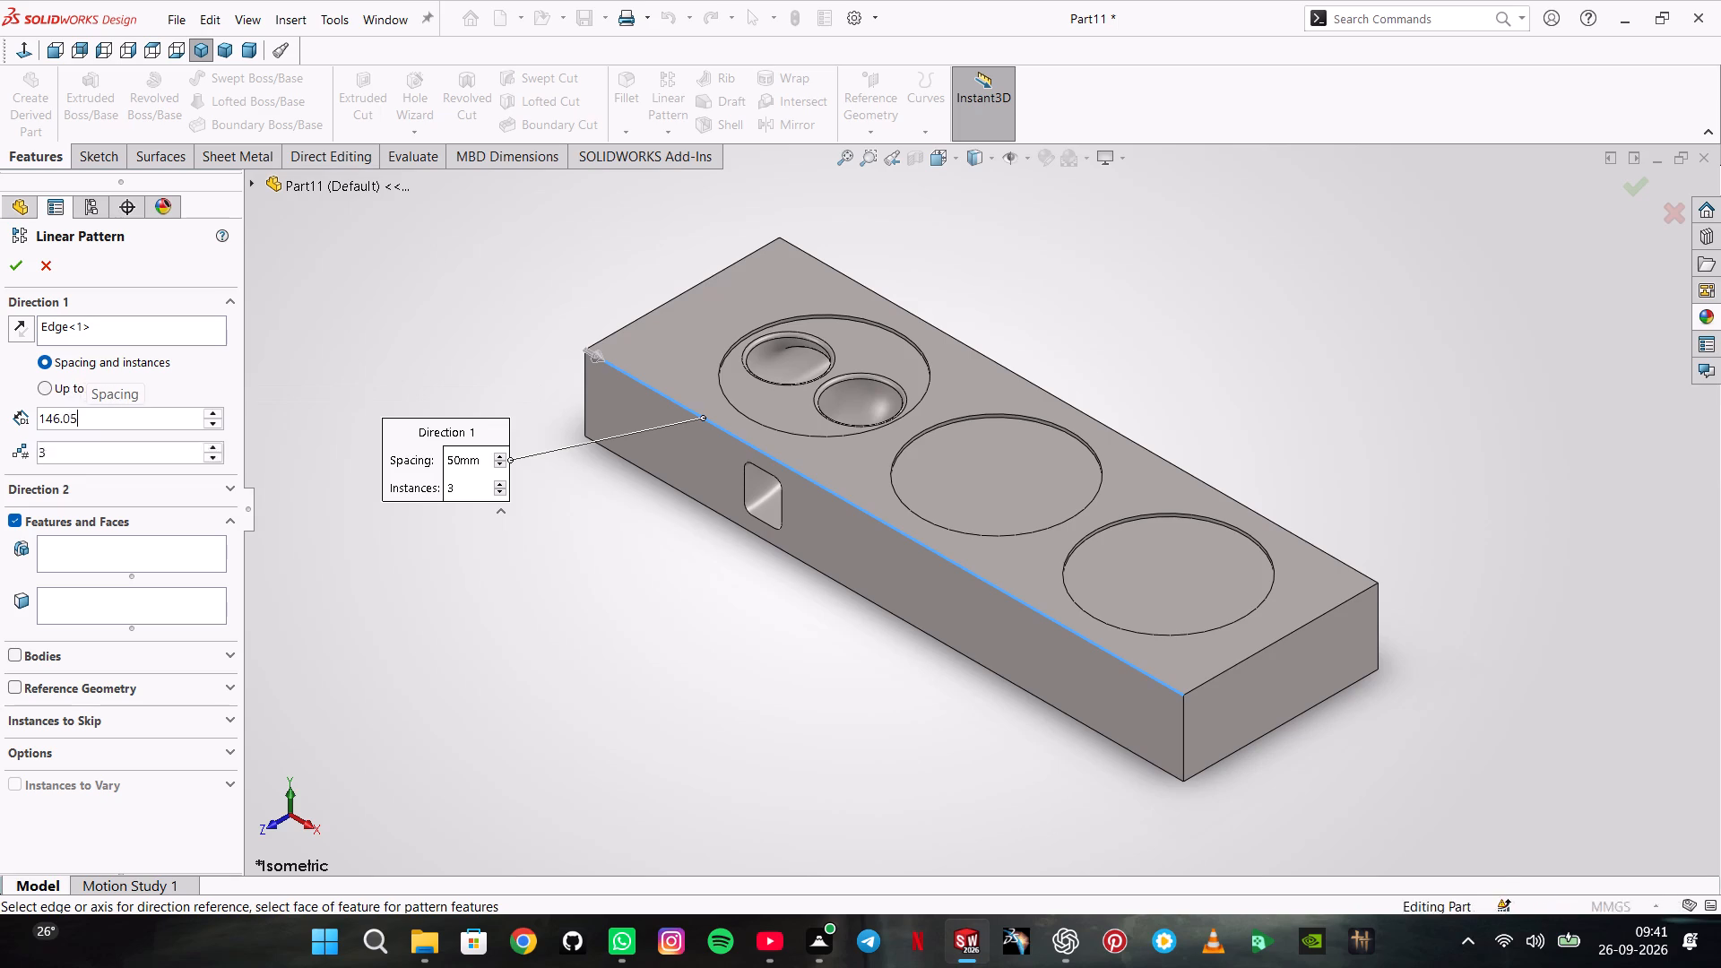
key(Return)
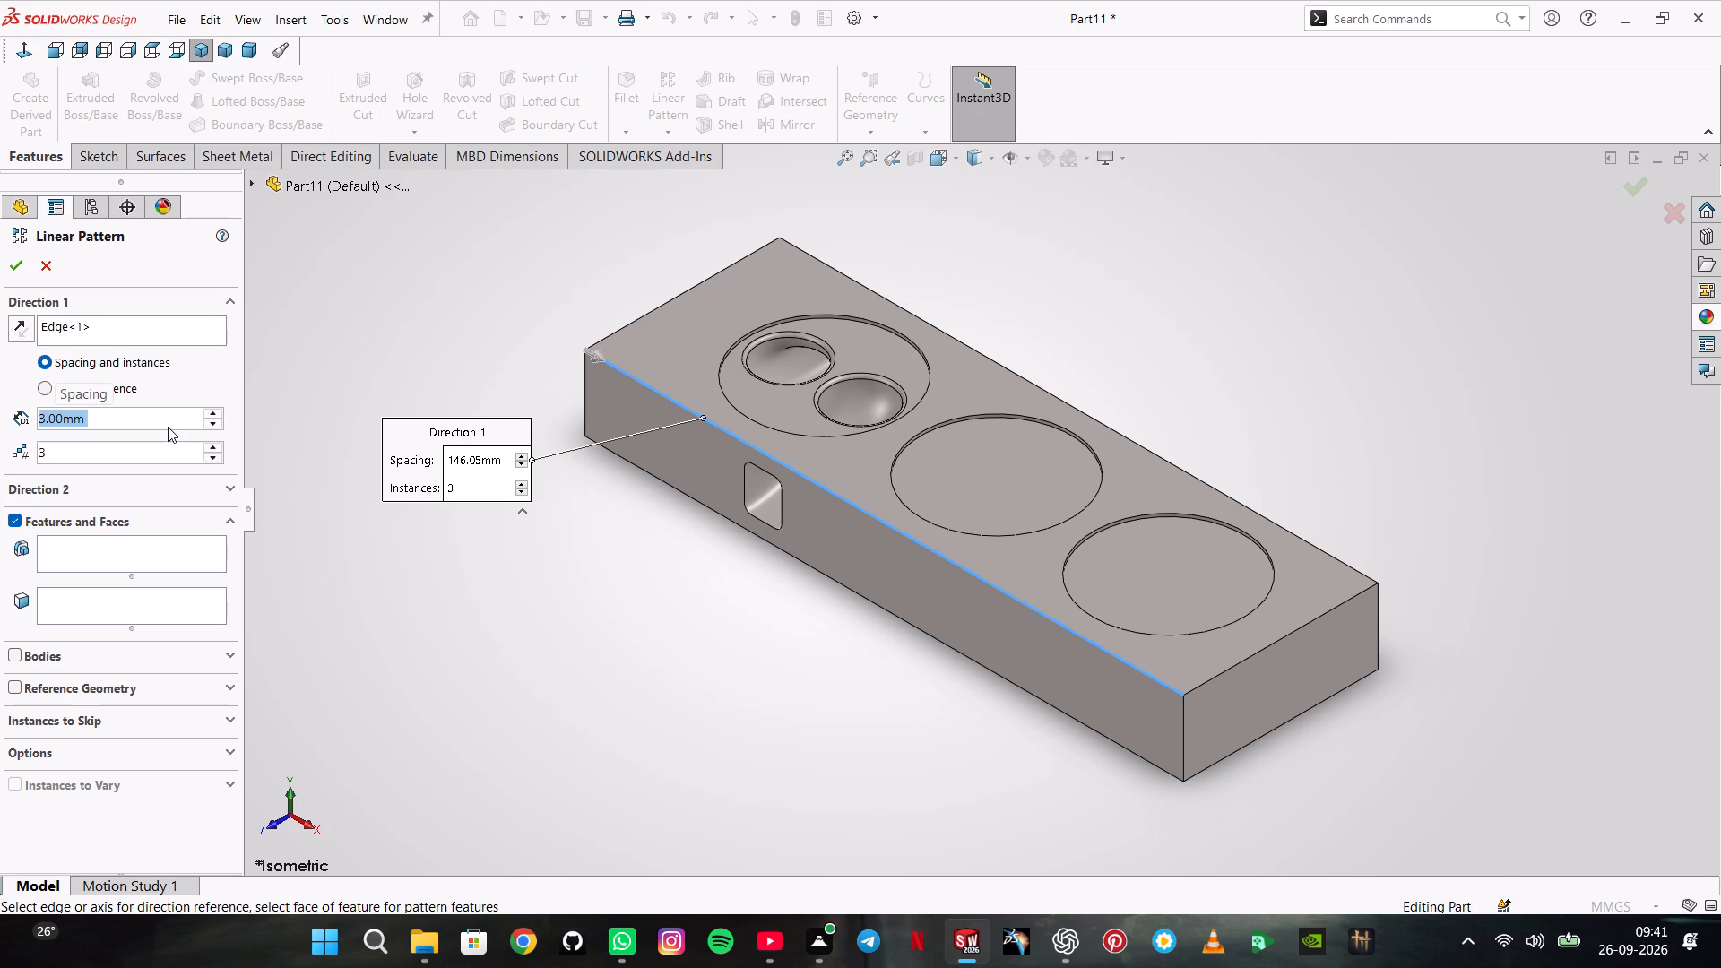
text(146.05)
key(Return)
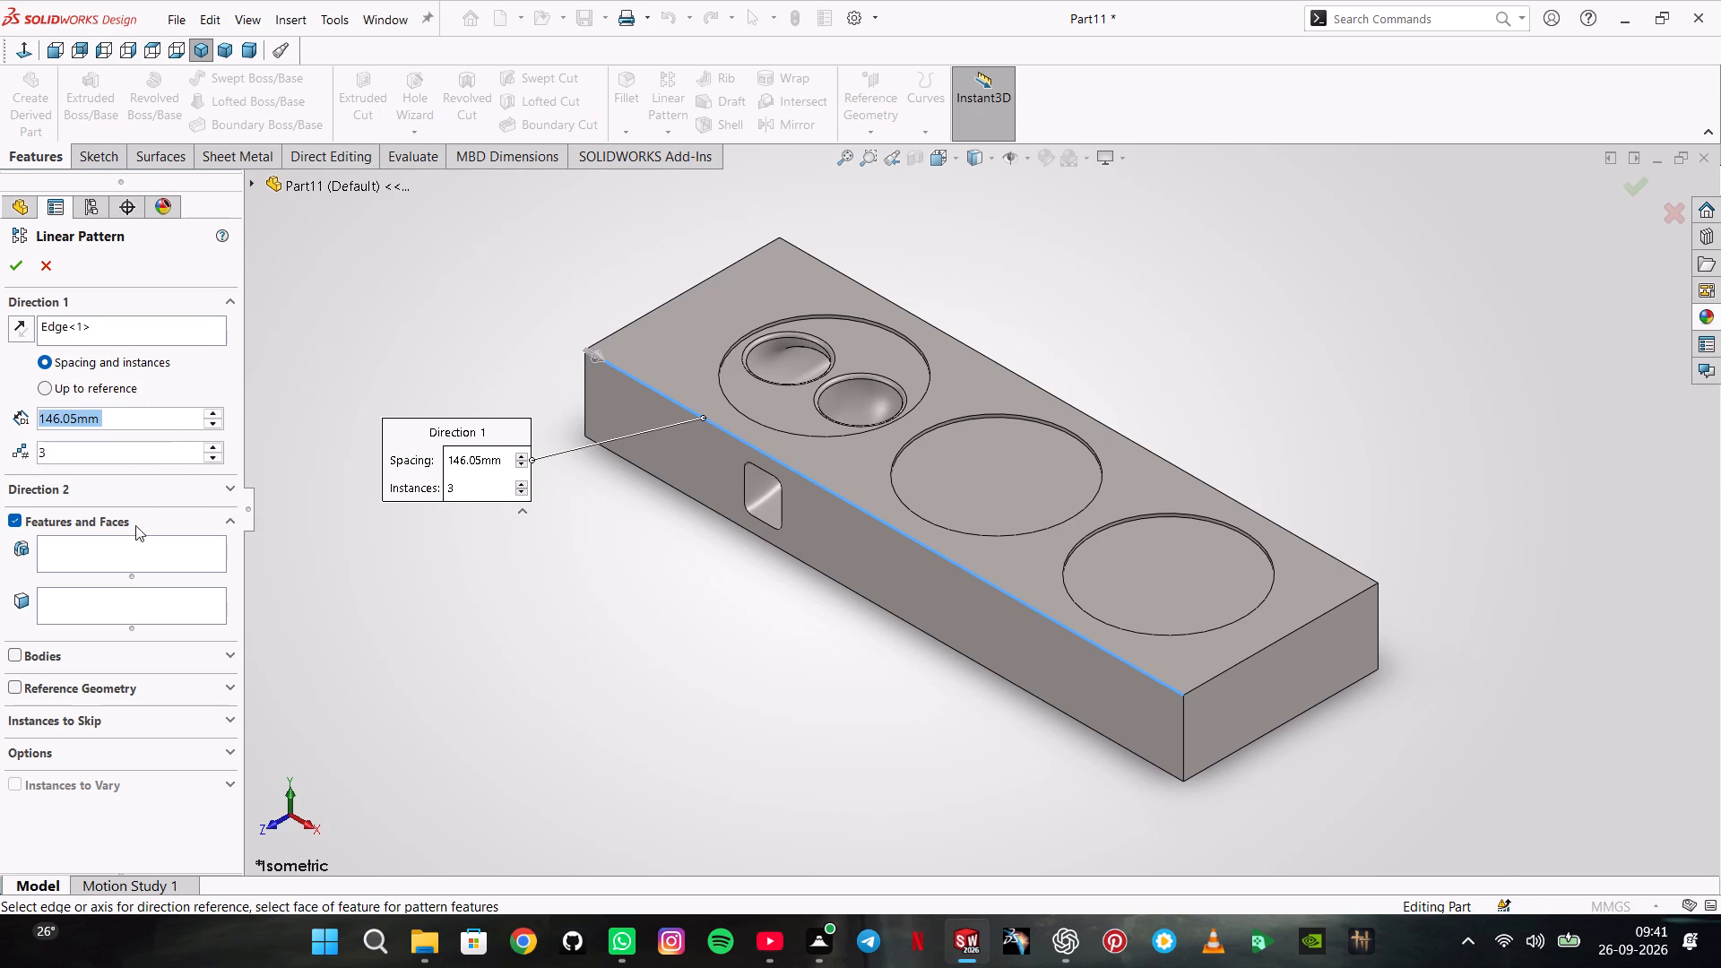
Select Cut-Extrude2, Fillet1, Cut-Loft1 and Cut-Loft2 as the features to pattern and try to create the pattern.
click(125, 564)
click(253, 174)
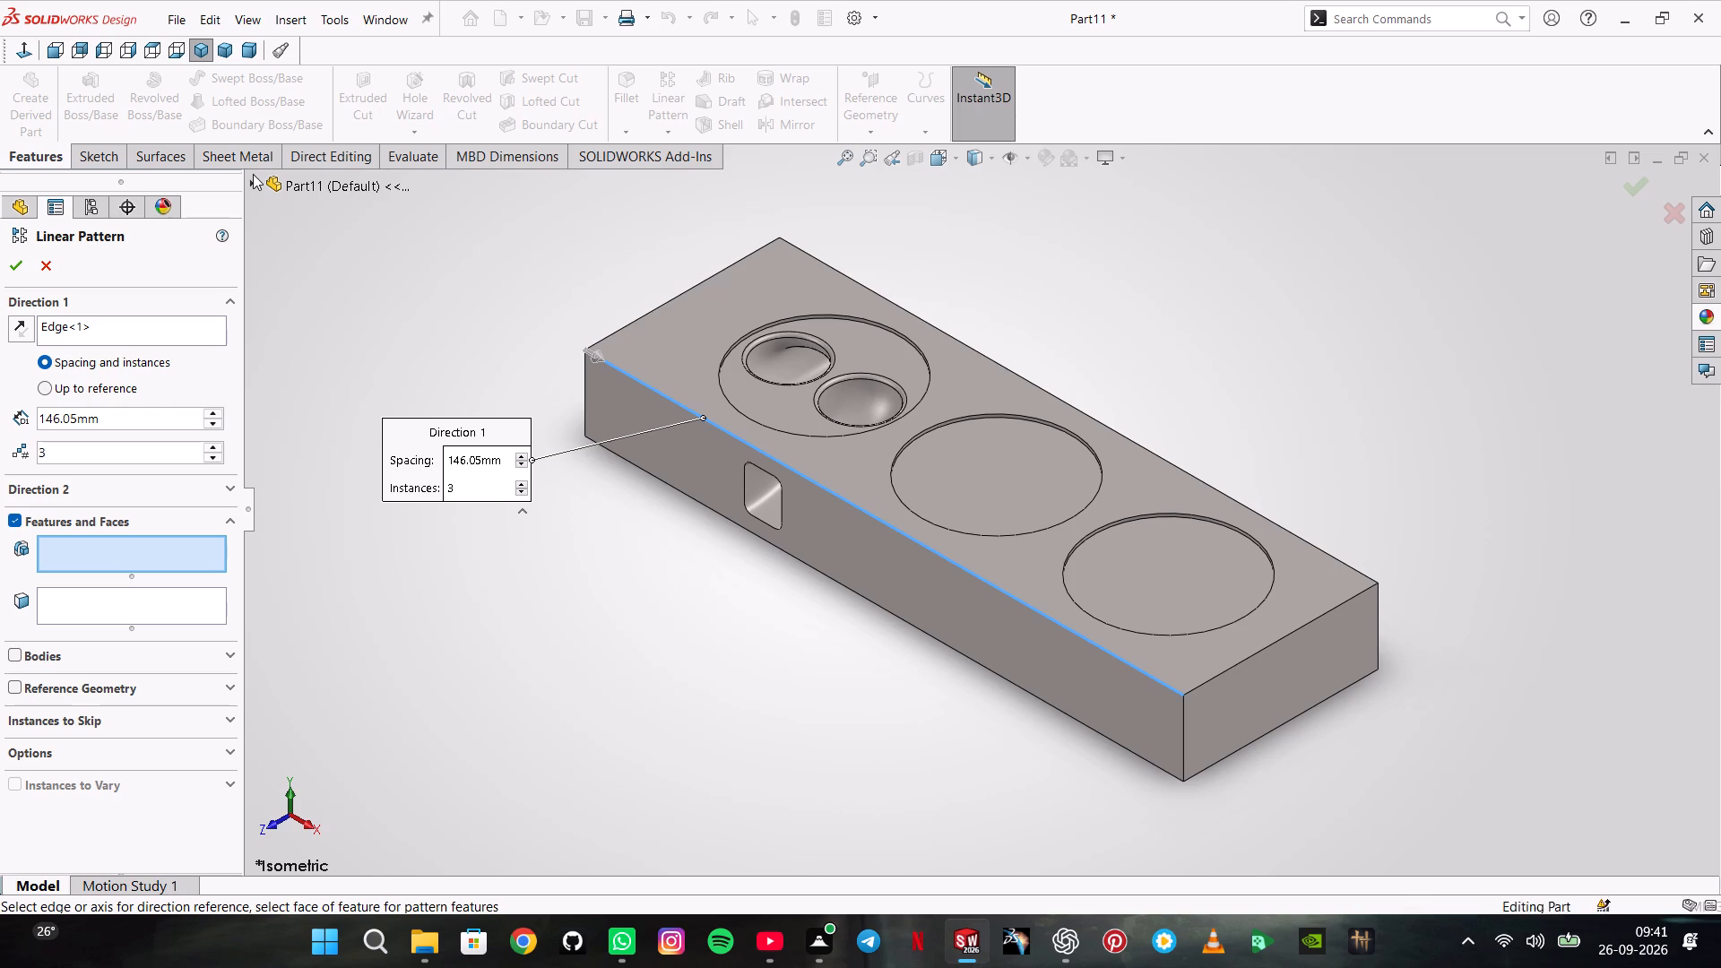
click(246, 185)
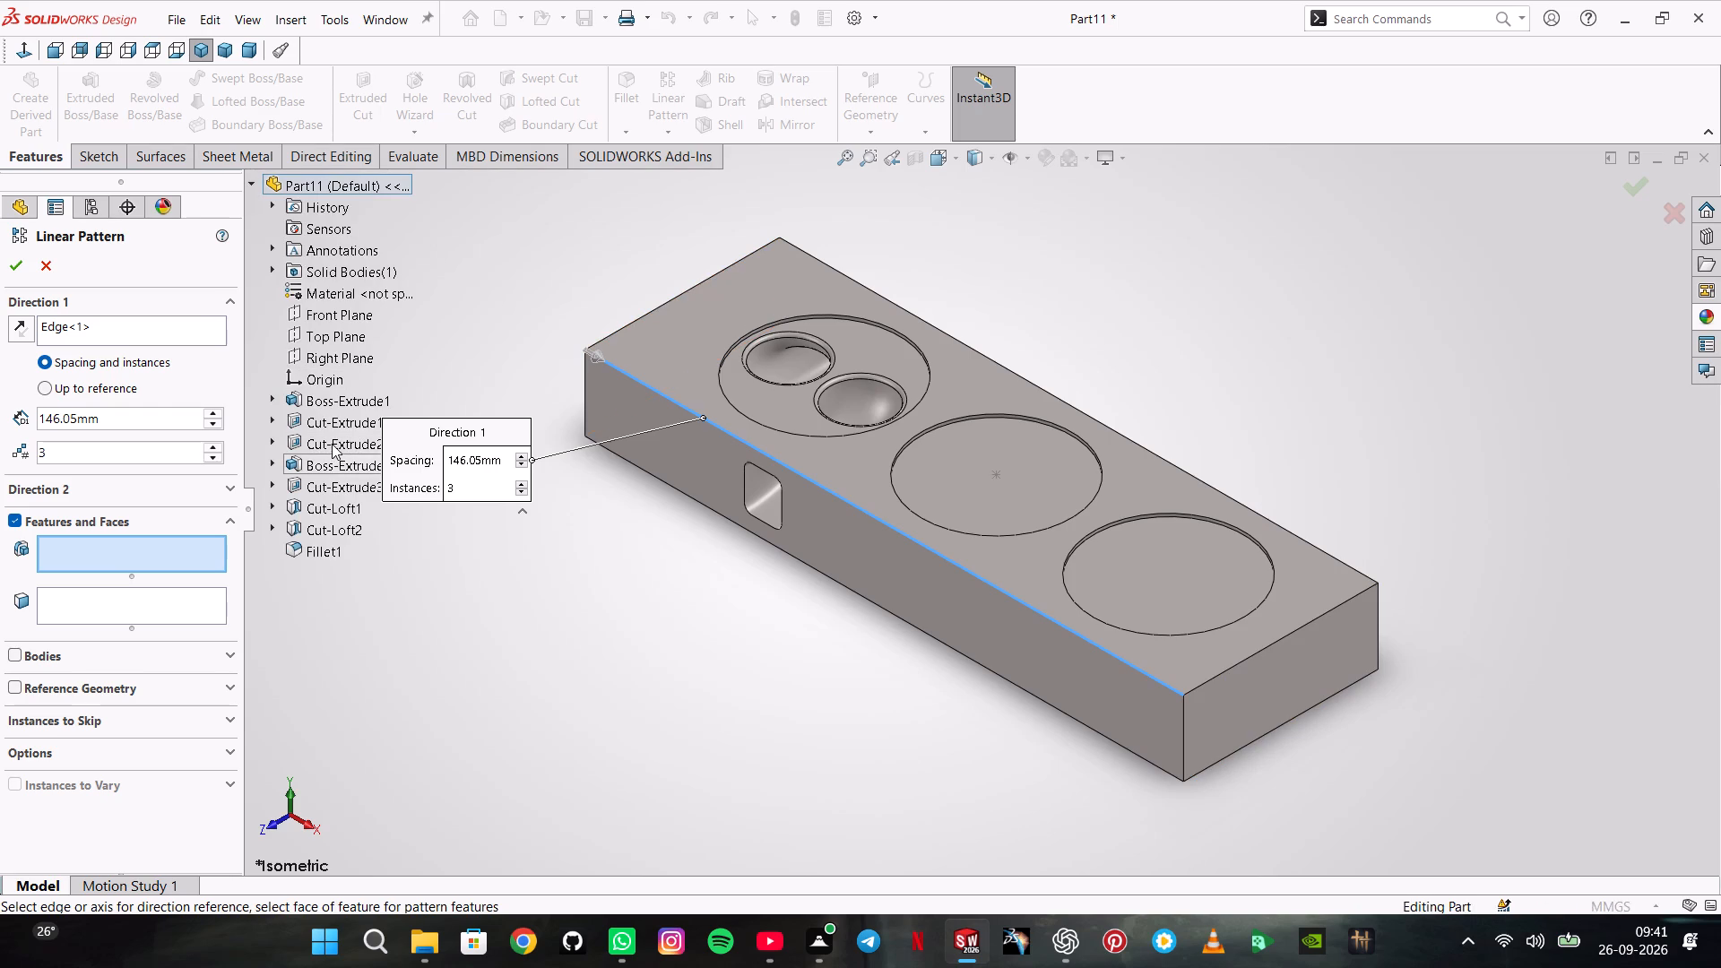
click(332, 444)
click(324, 544)
click(337, 532)
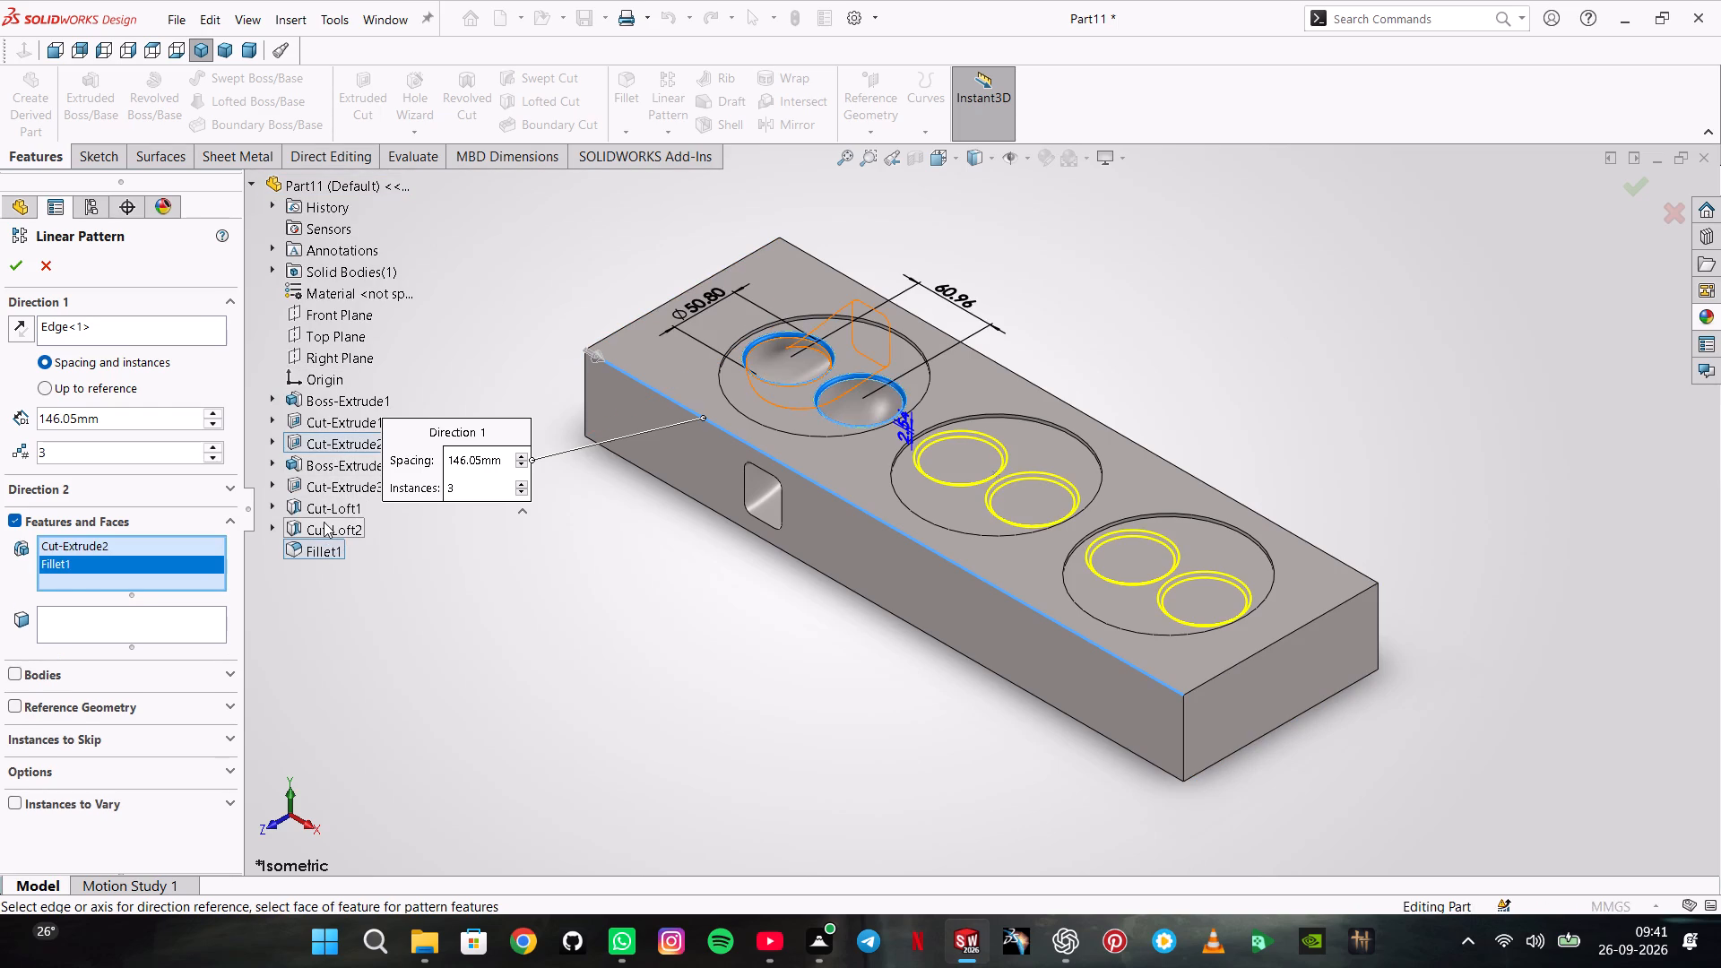
click(313, 511)
click(313, 525)
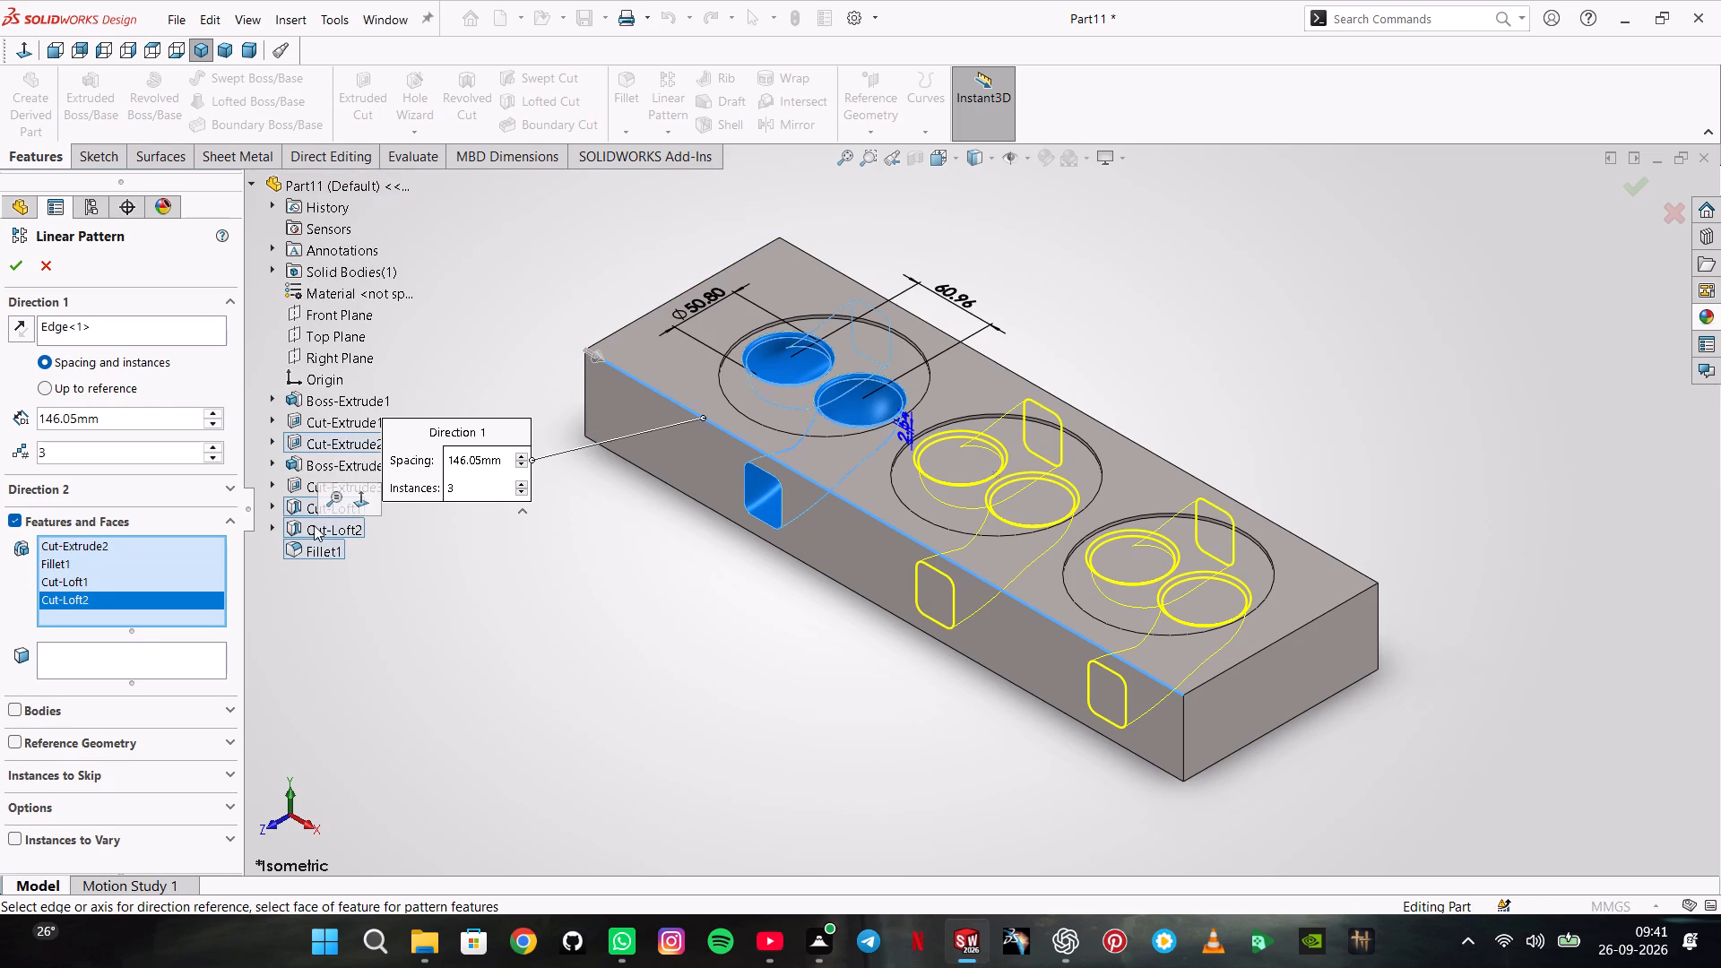
click(4, 260)
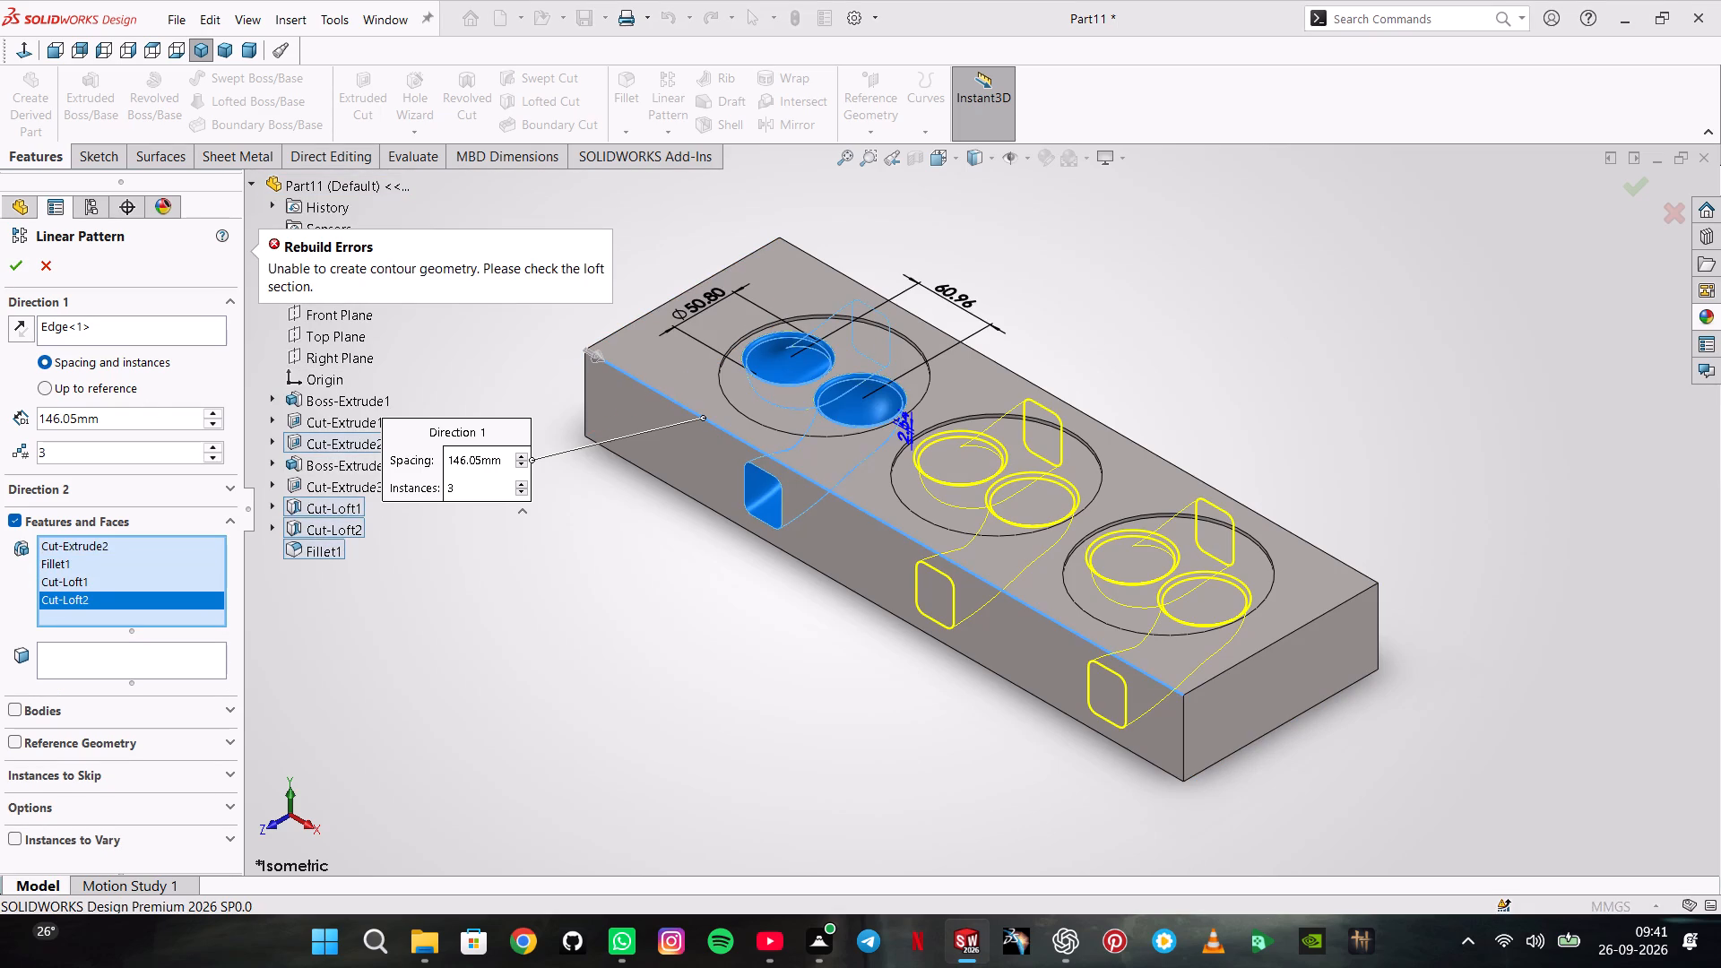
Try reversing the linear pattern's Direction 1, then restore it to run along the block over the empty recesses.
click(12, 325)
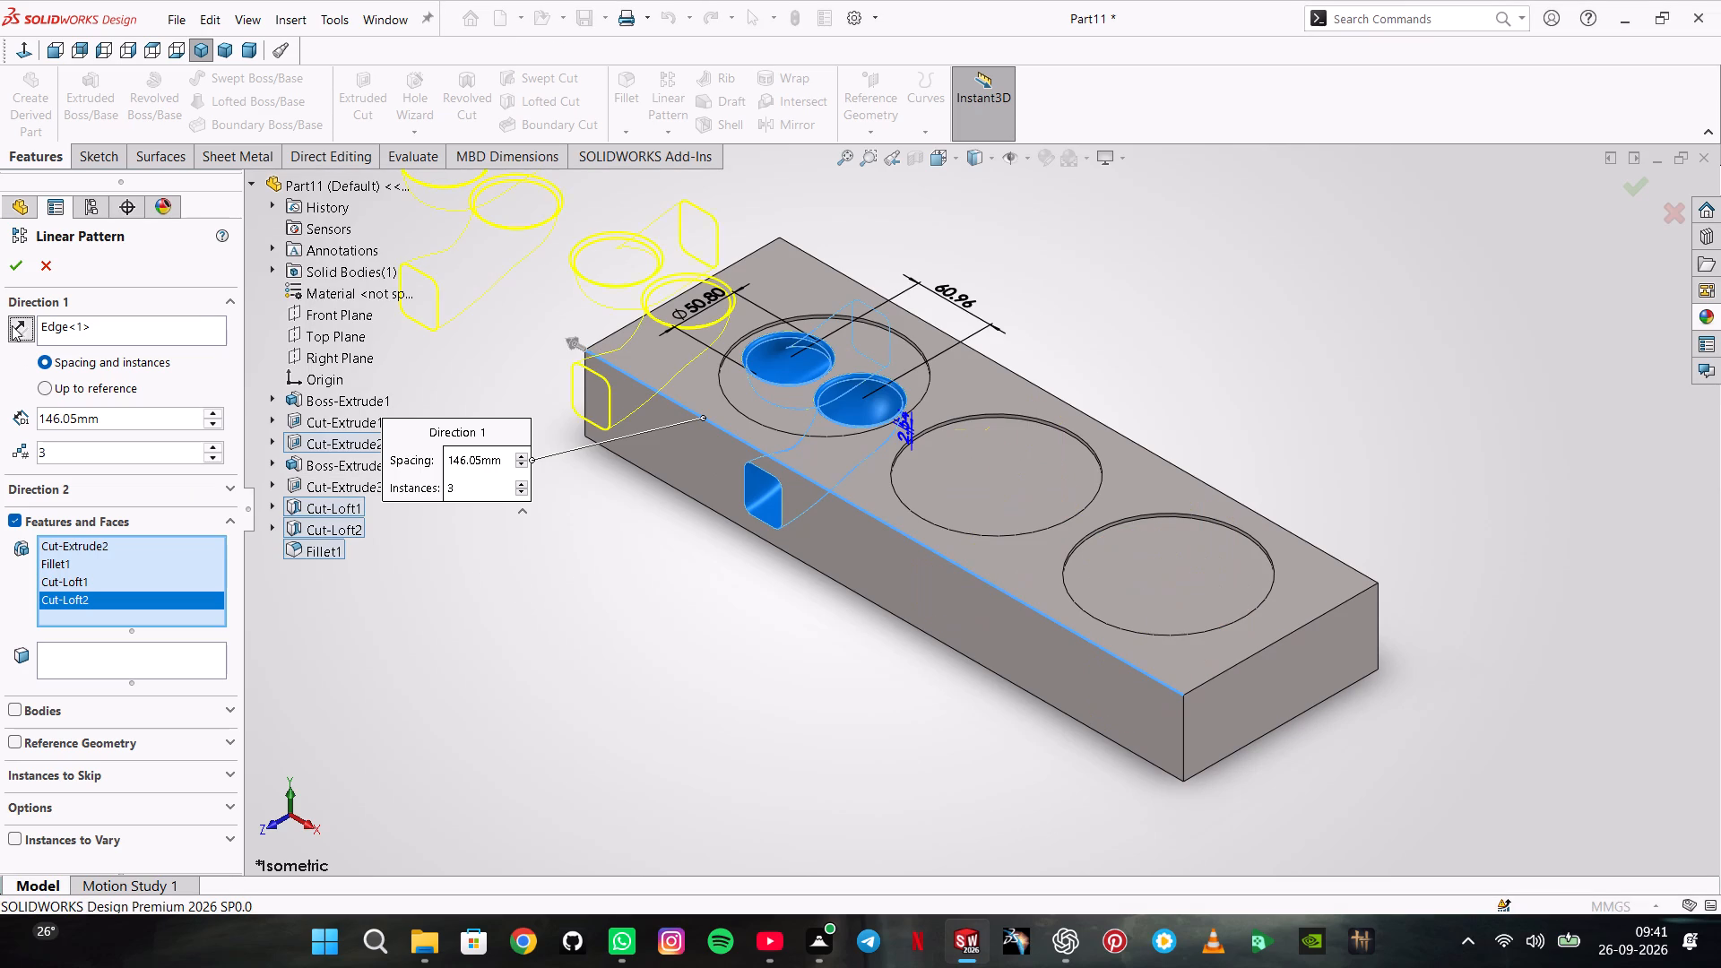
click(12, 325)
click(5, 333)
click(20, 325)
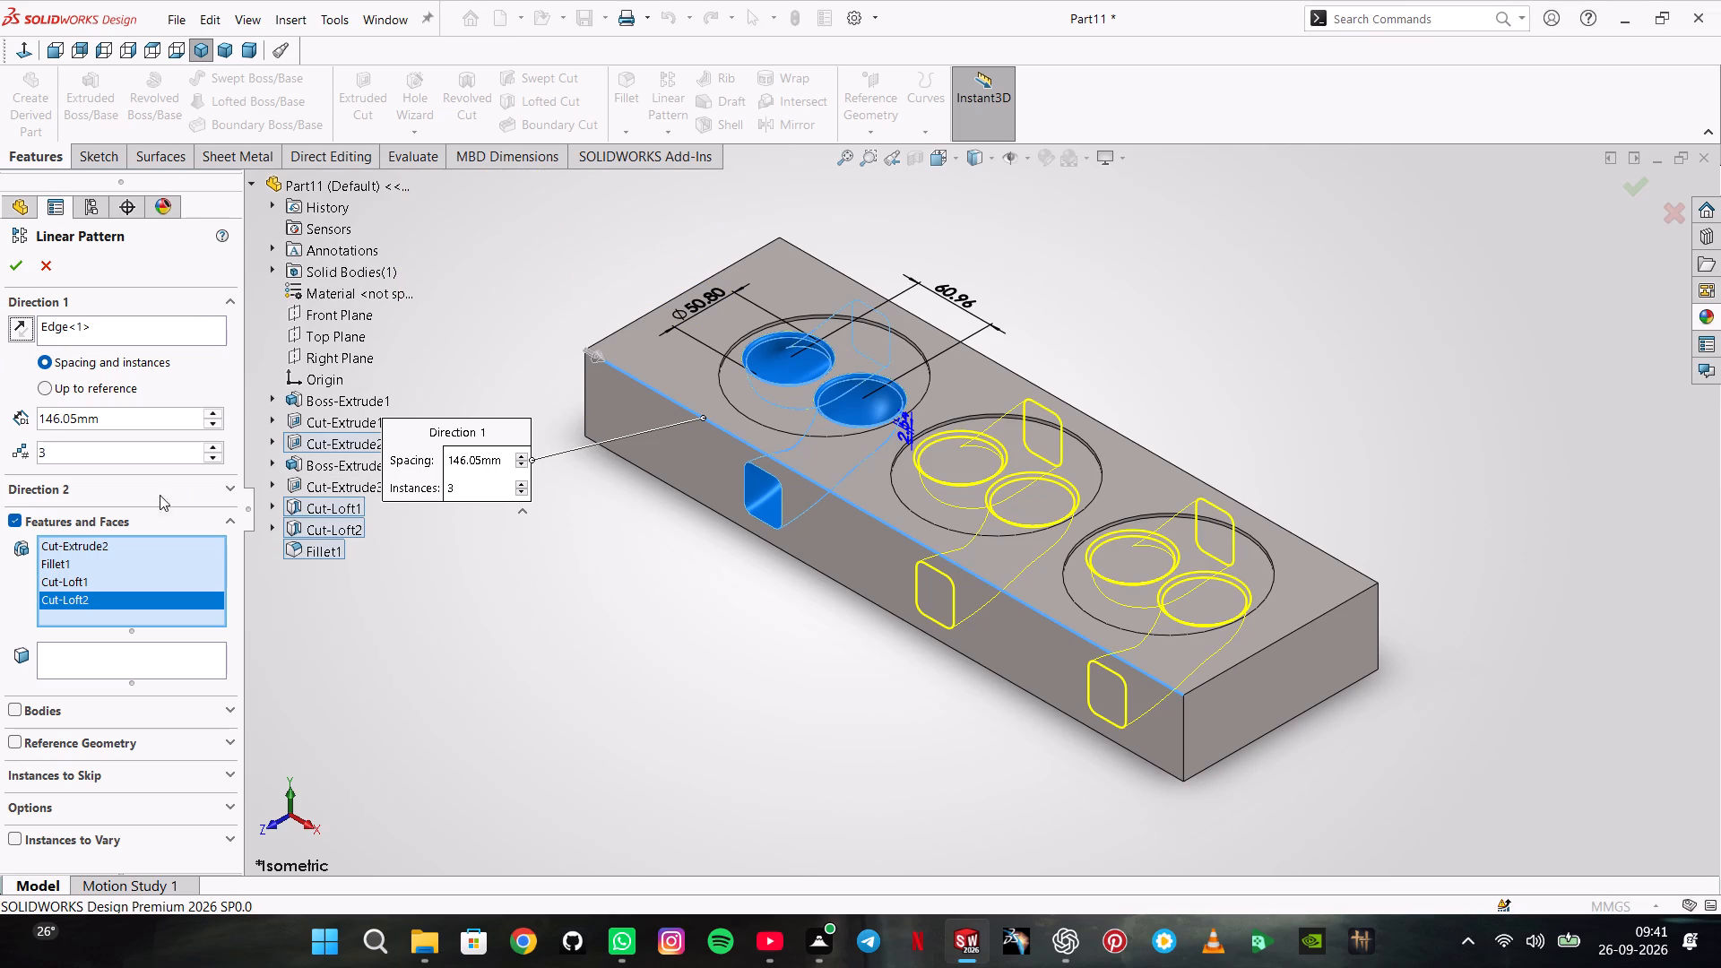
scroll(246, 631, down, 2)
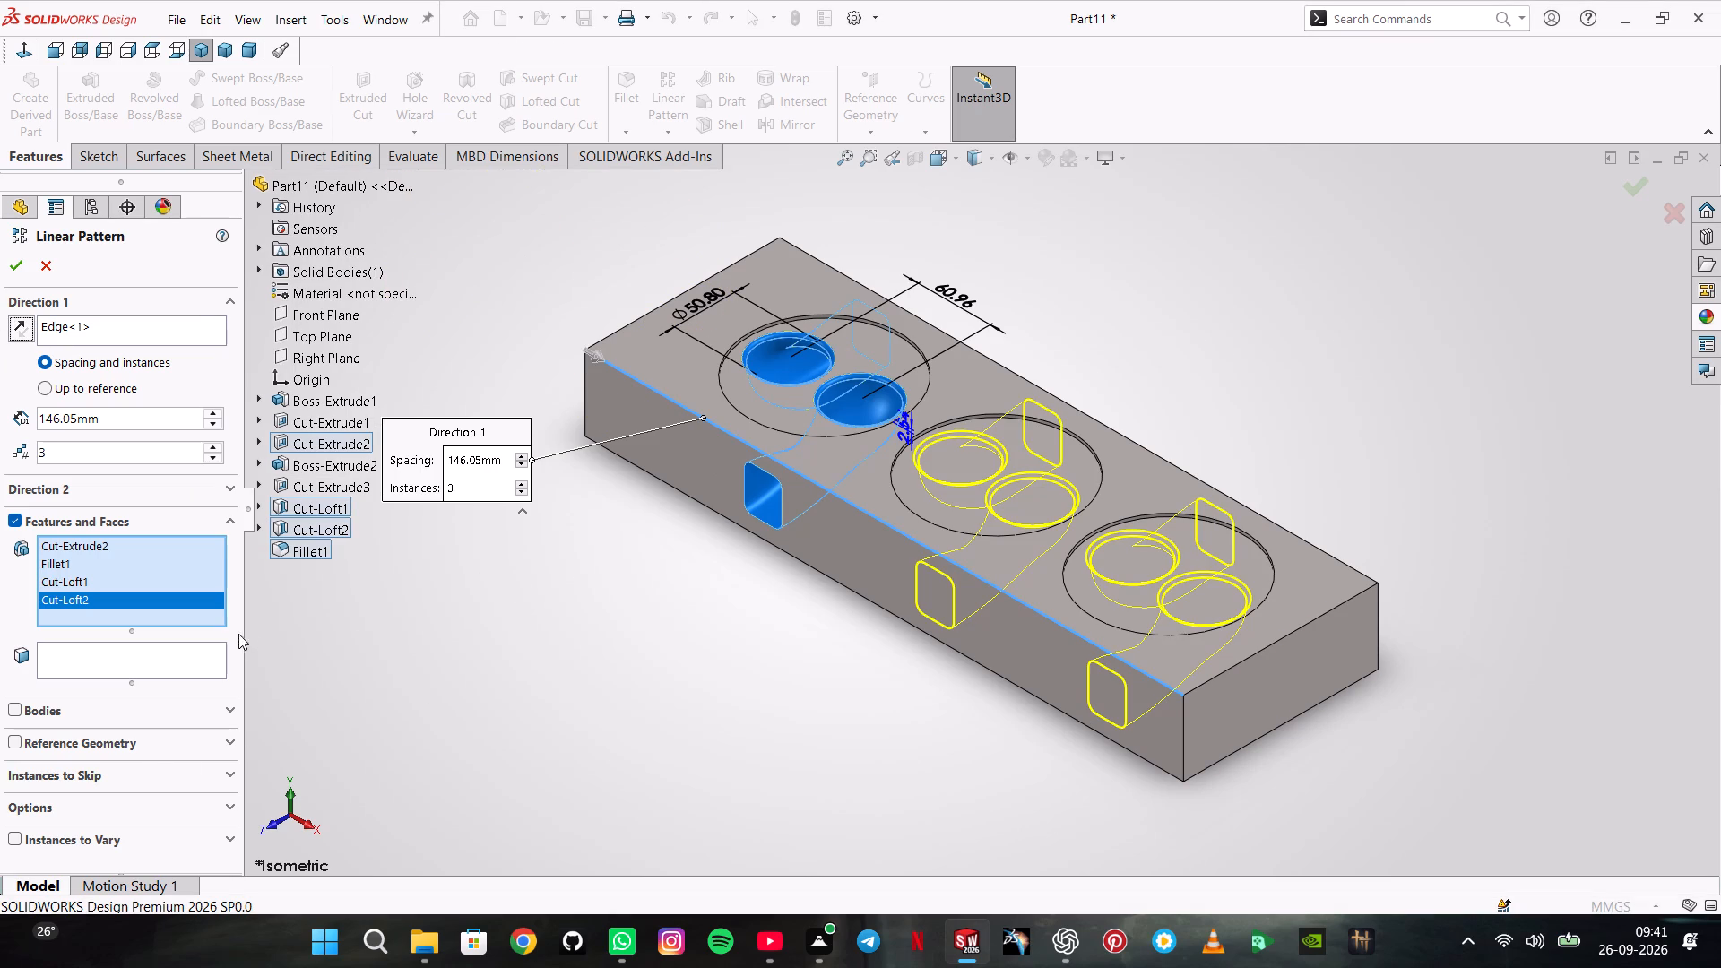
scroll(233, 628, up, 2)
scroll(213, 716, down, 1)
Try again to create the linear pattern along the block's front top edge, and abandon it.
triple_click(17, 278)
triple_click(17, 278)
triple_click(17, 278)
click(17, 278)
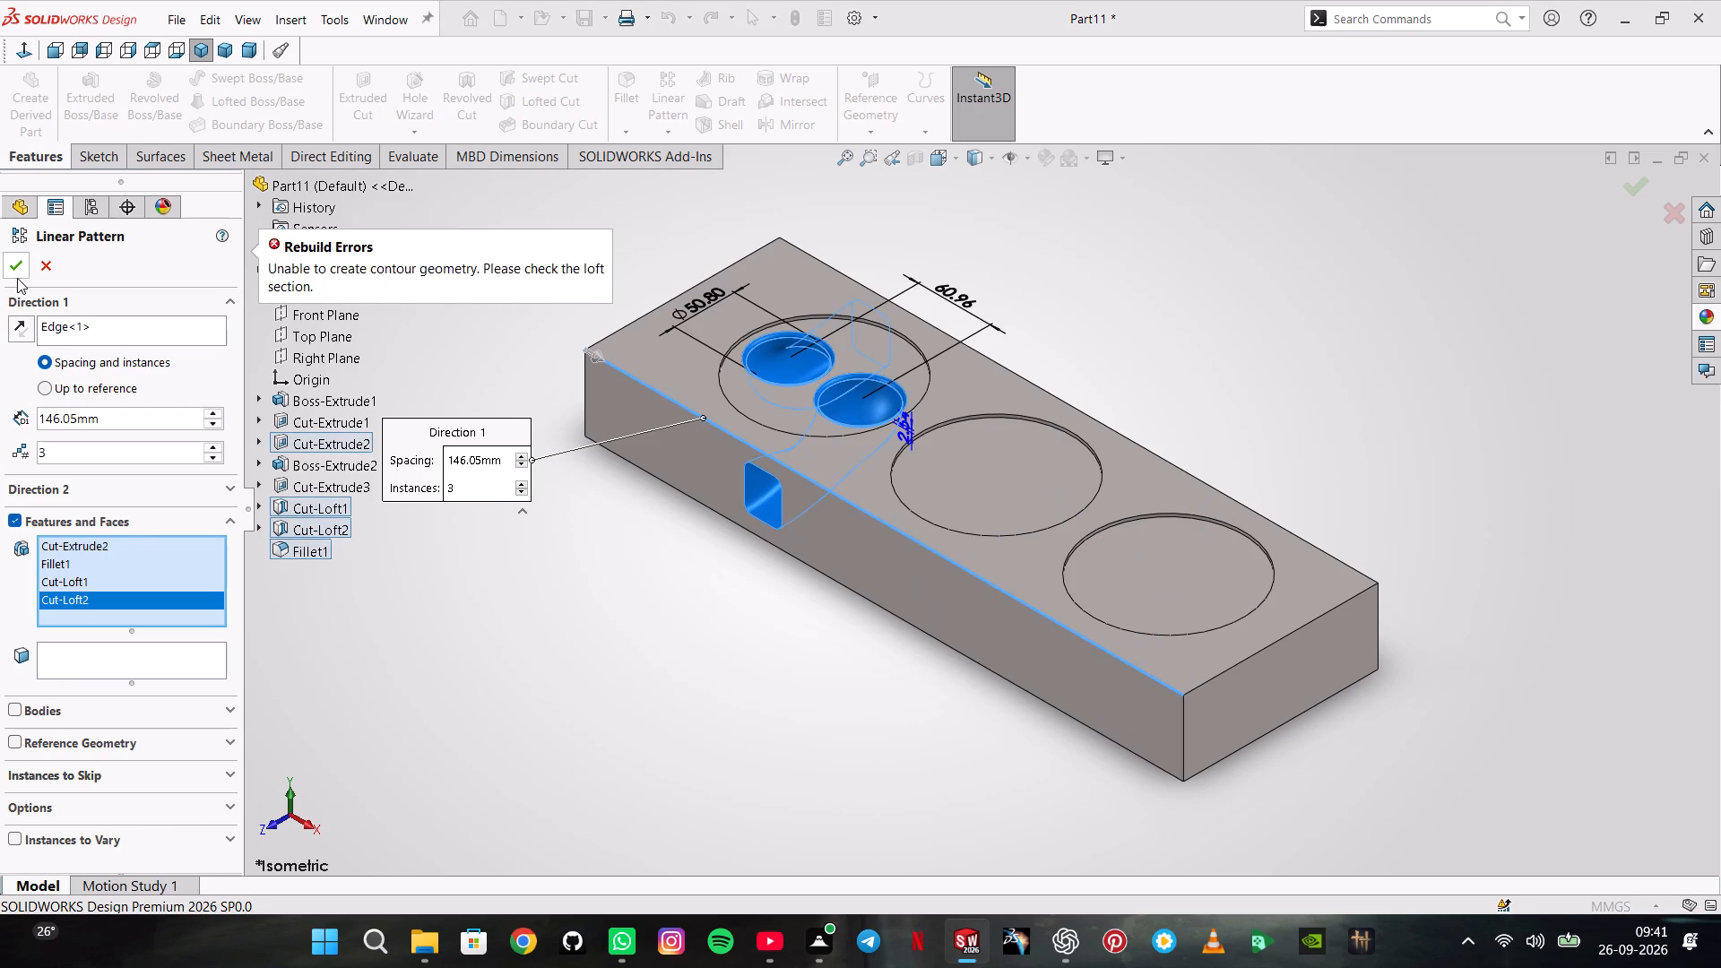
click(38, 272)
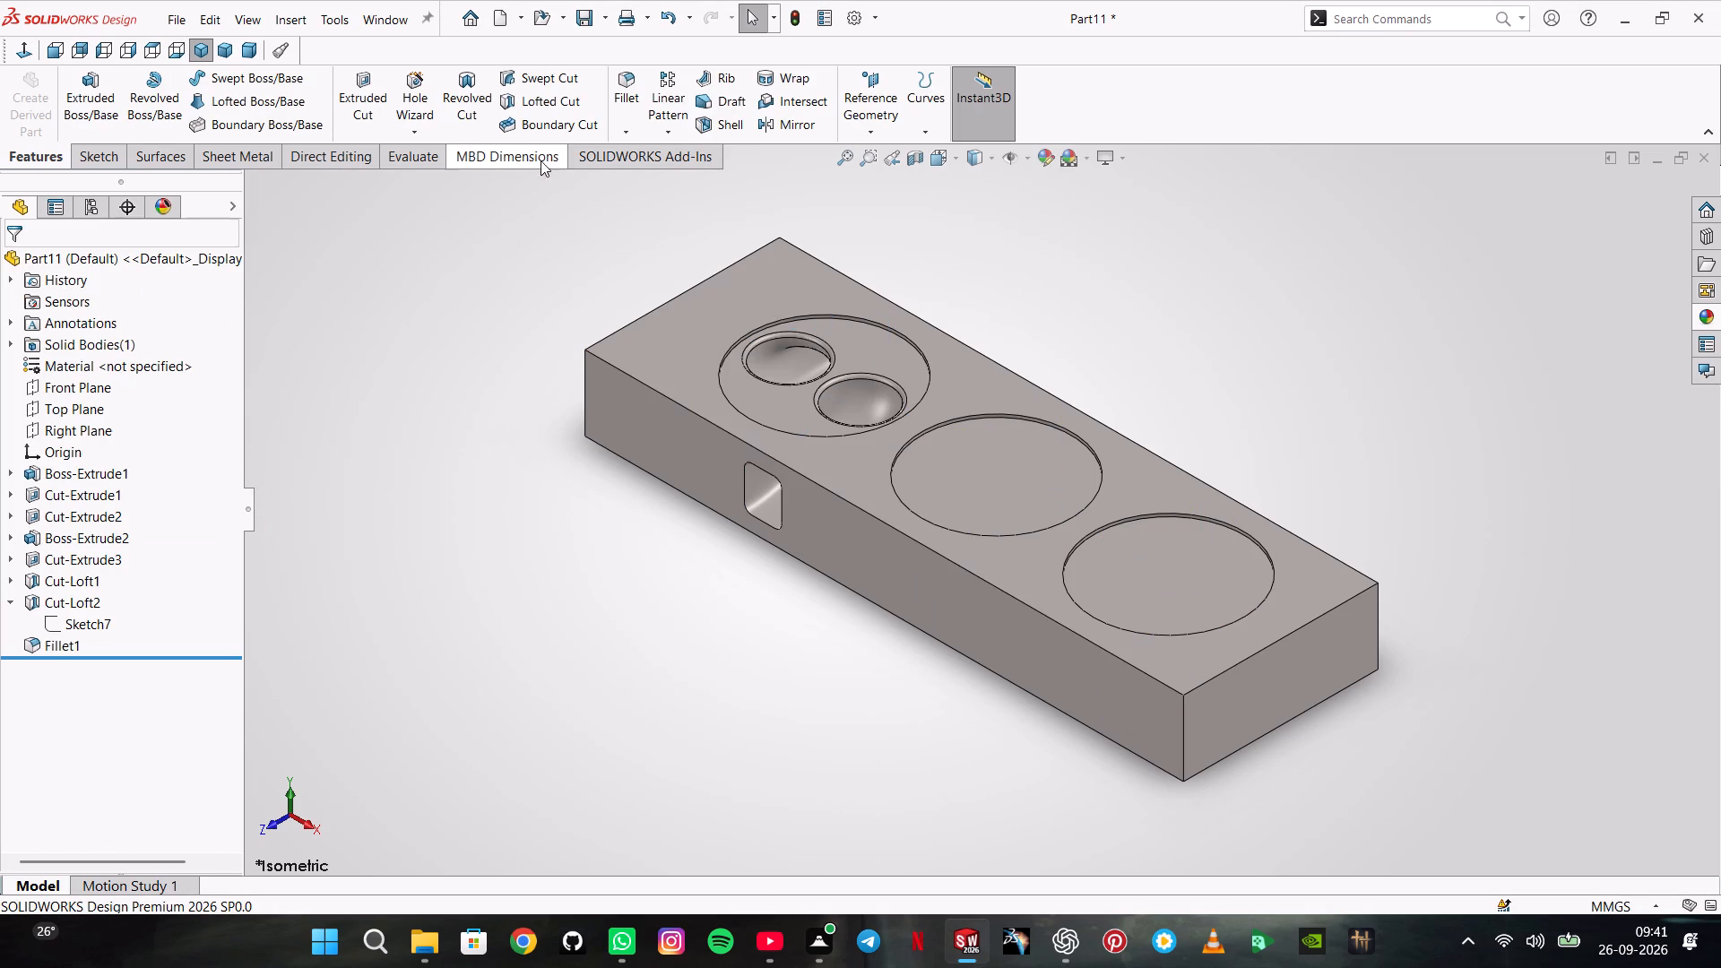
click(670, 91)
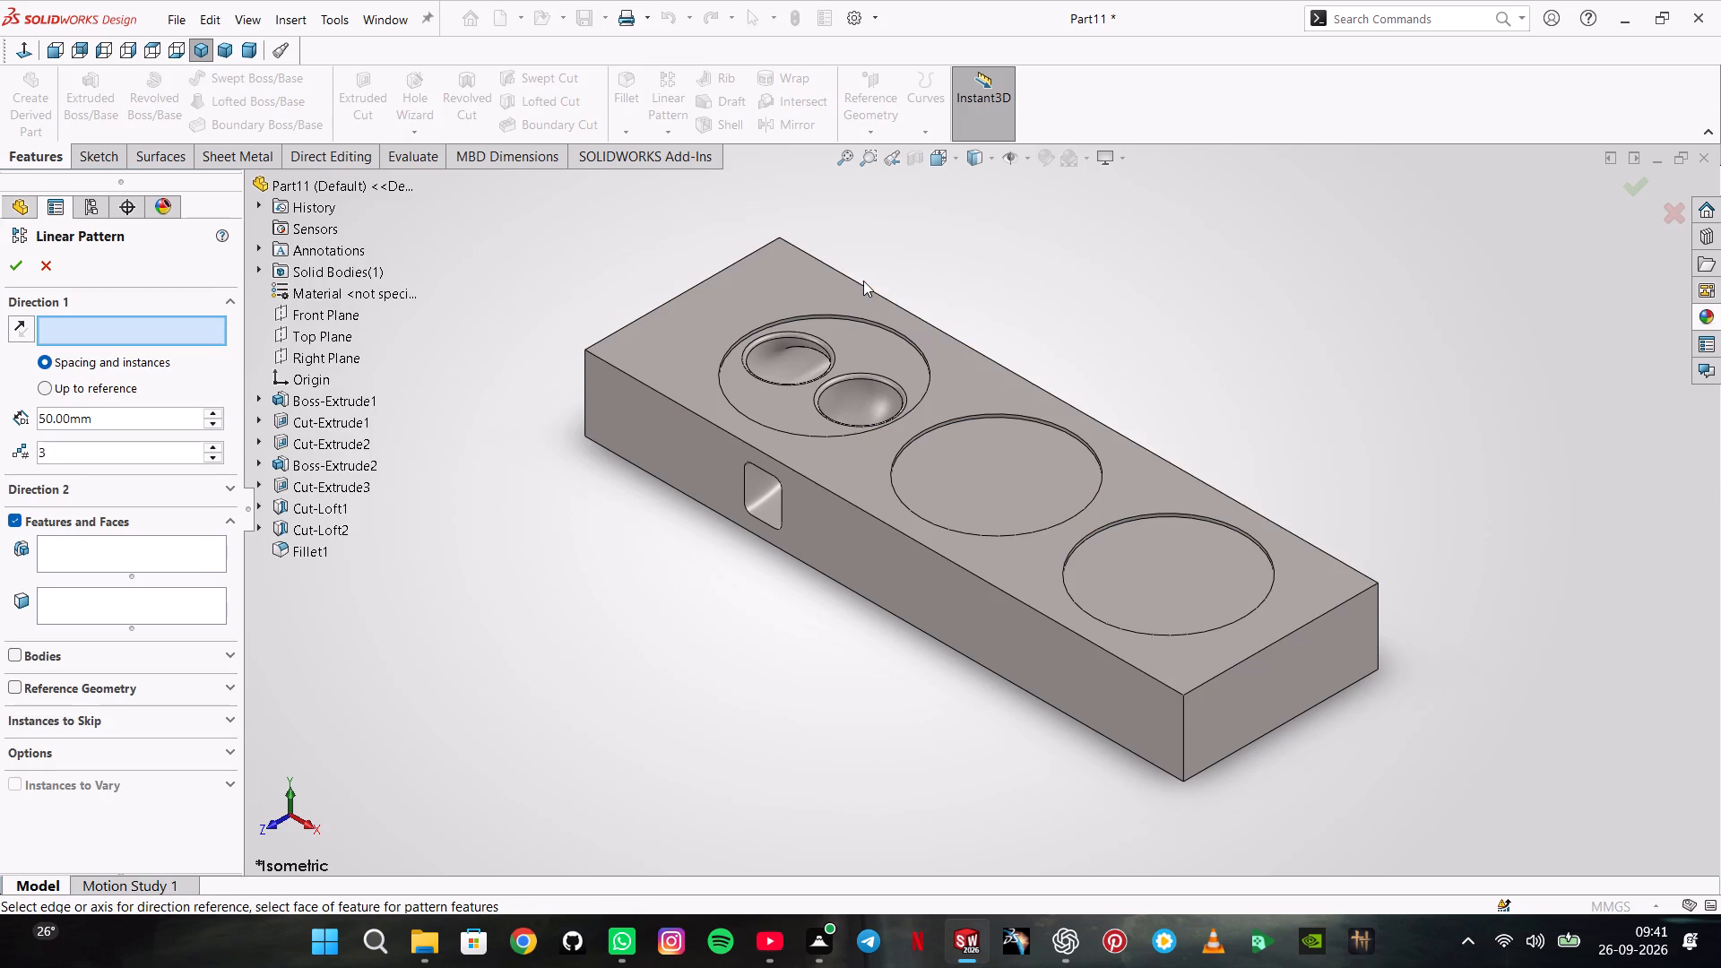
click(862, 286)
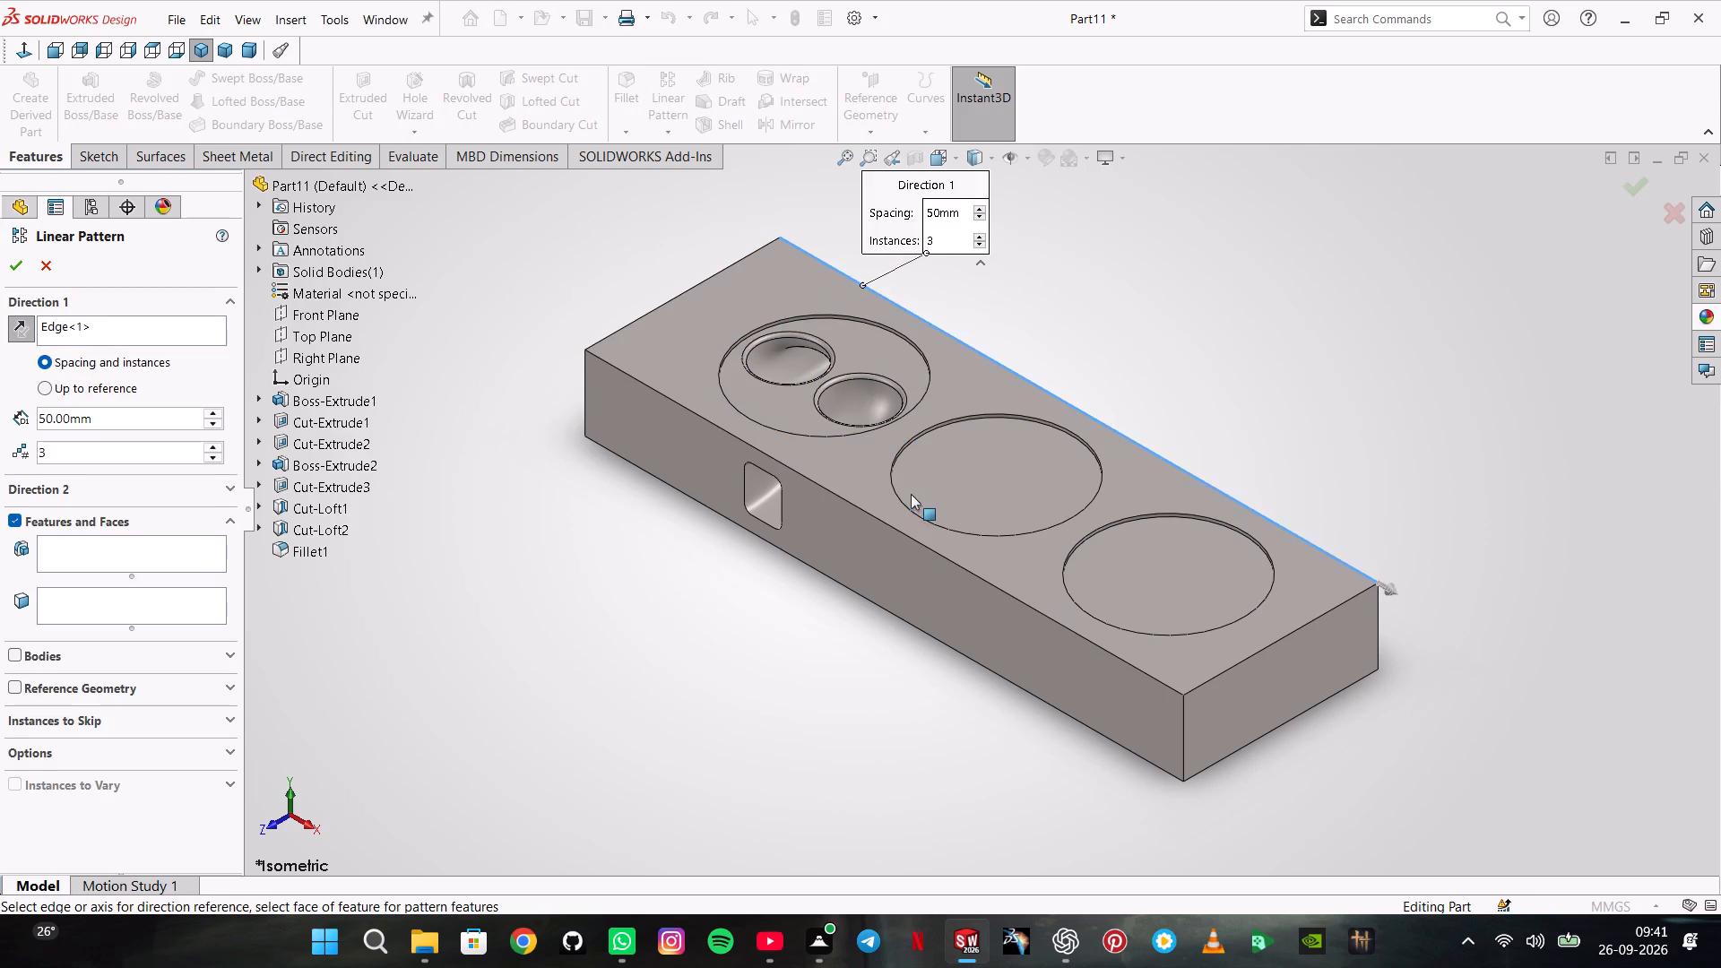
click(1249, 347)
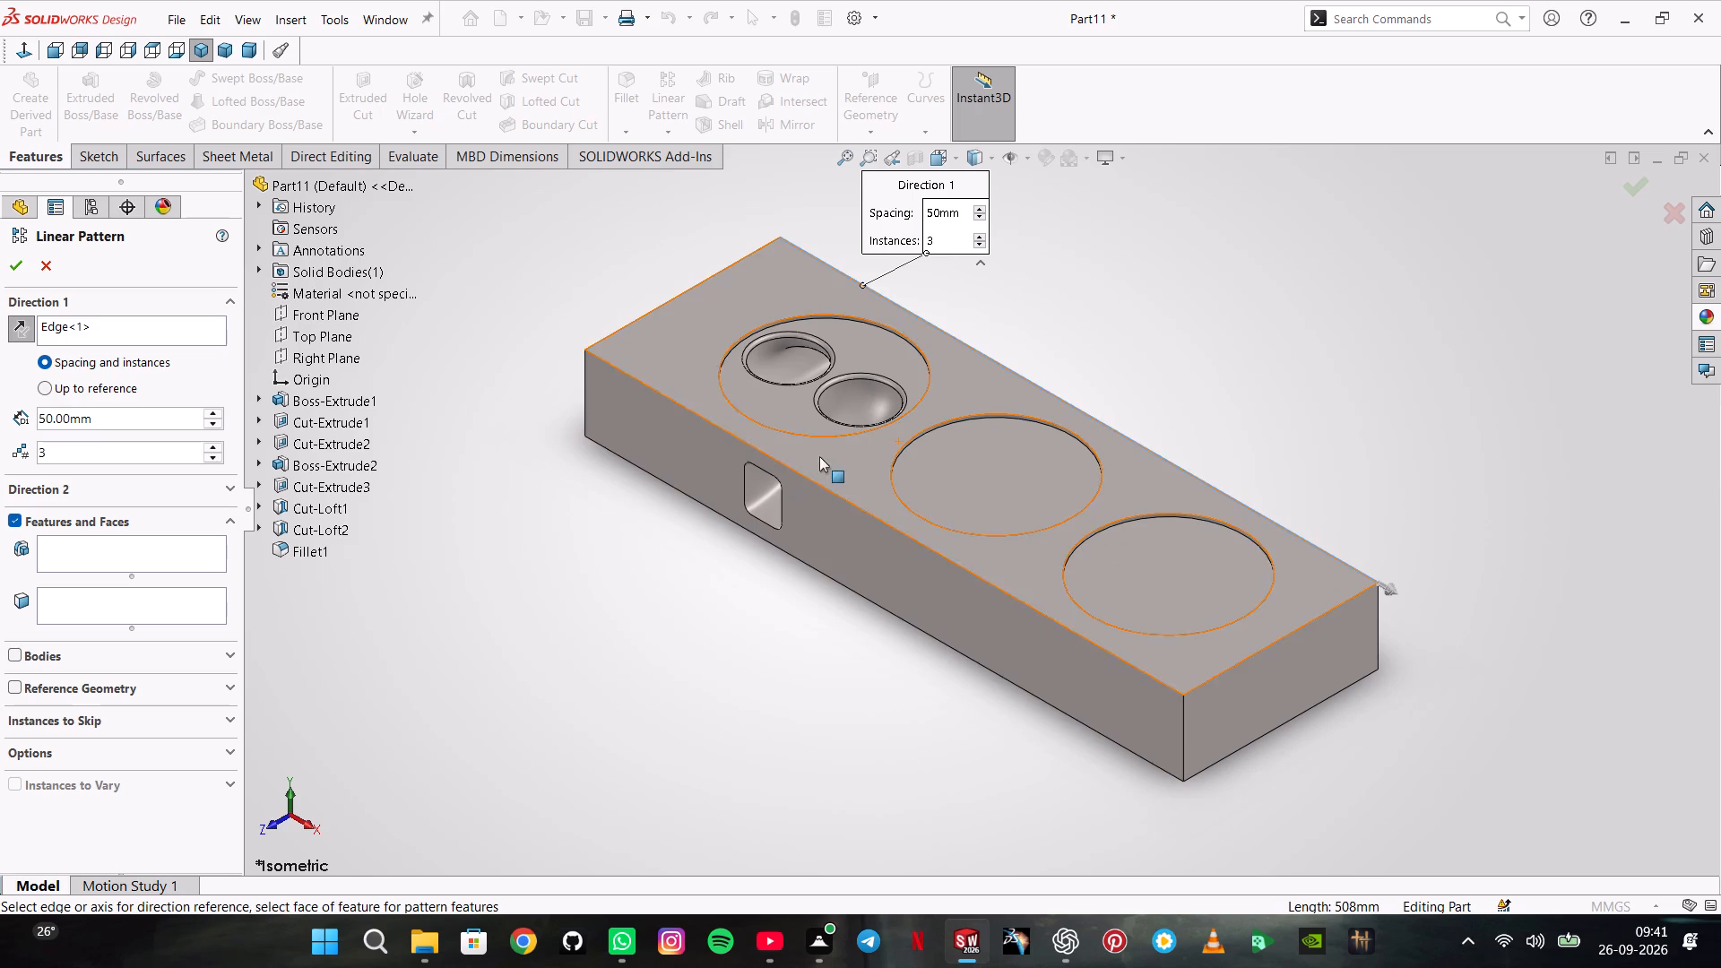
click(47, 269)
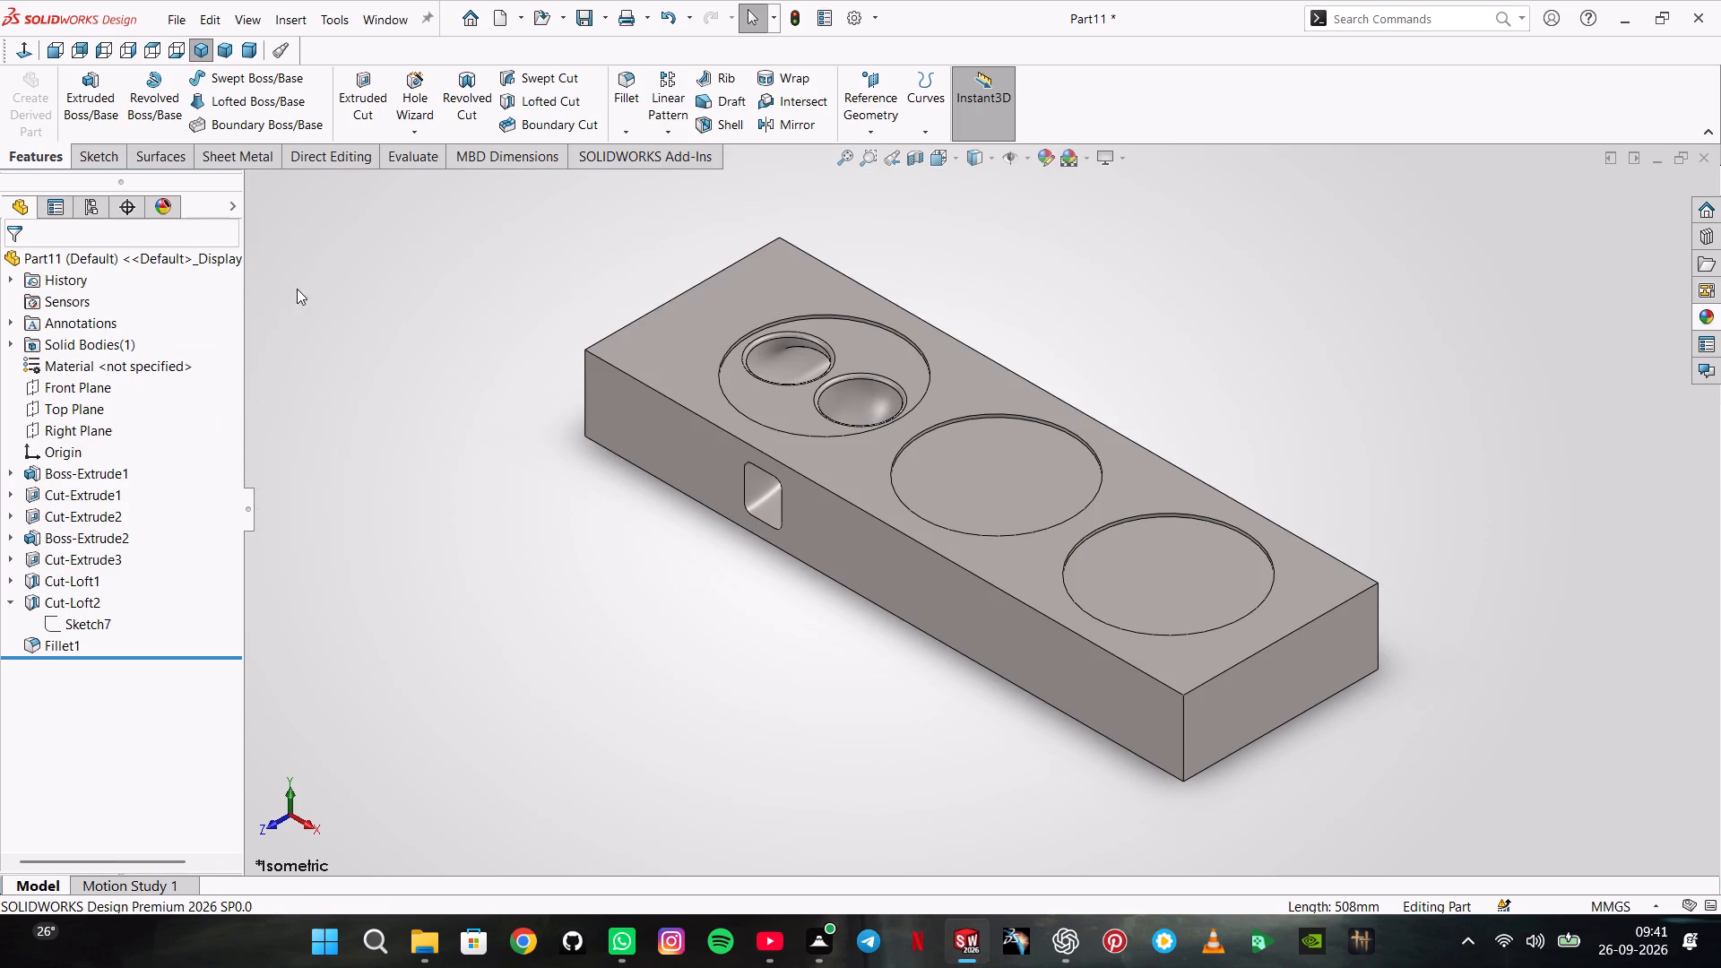
Create a reference axis along the block at the intersection of the Front Plane and Top Plane.
click(95, 393)
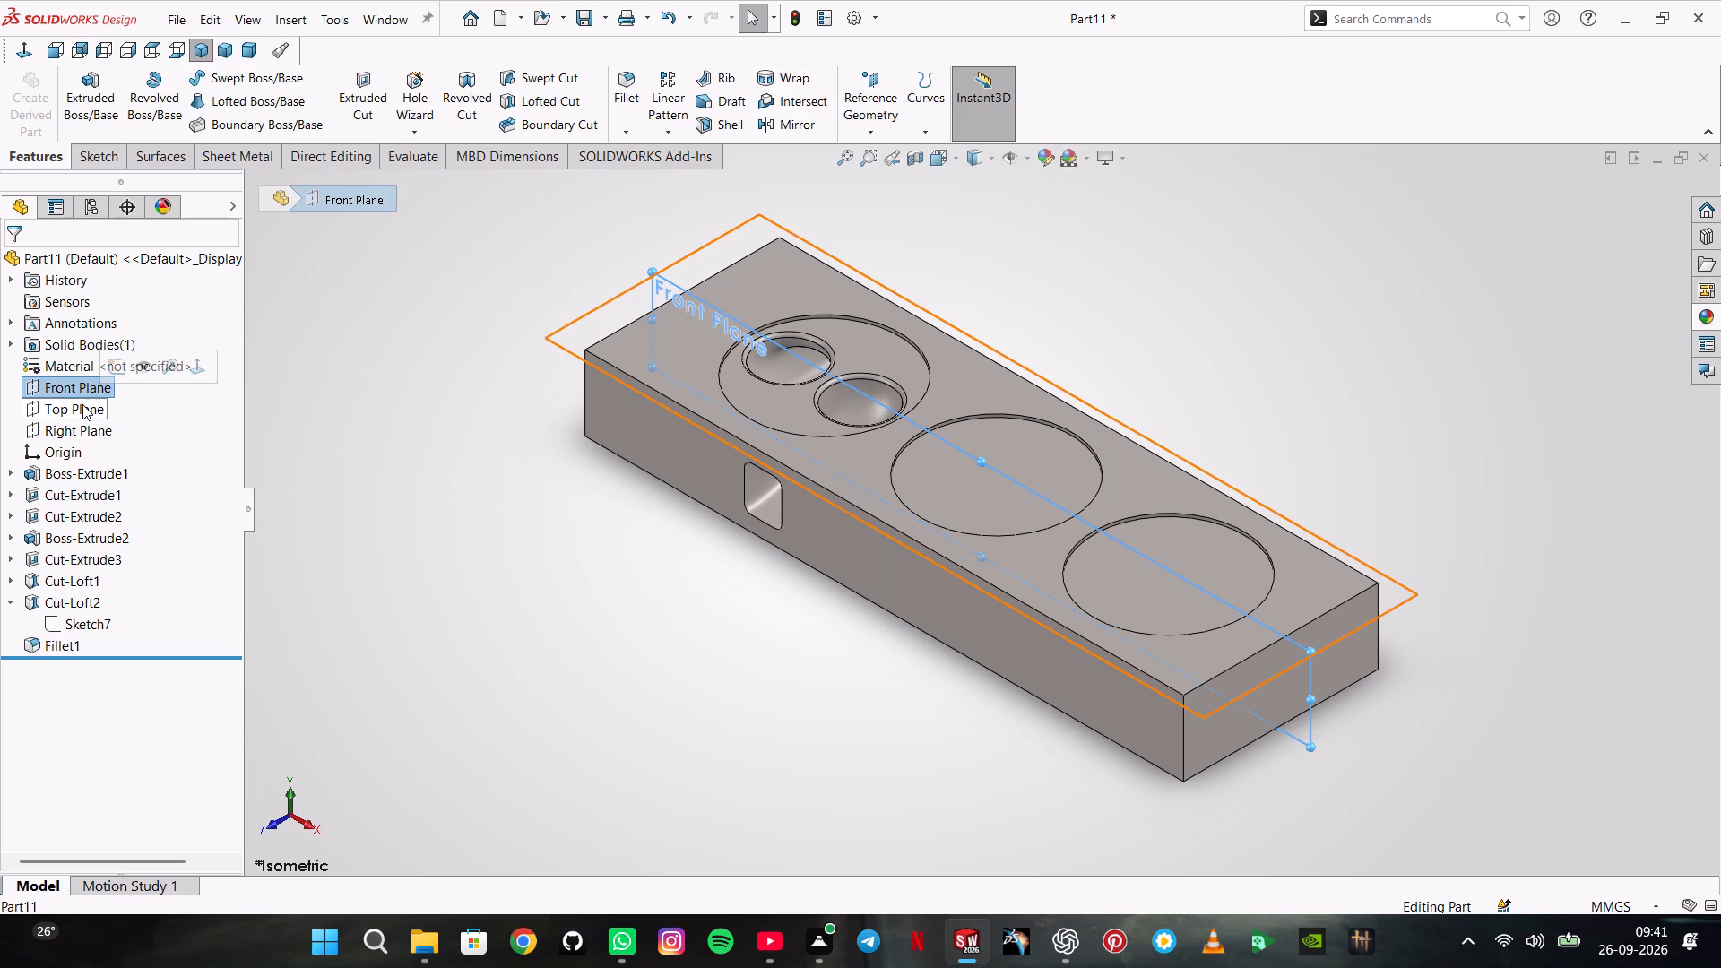
shift+click(82, 404)
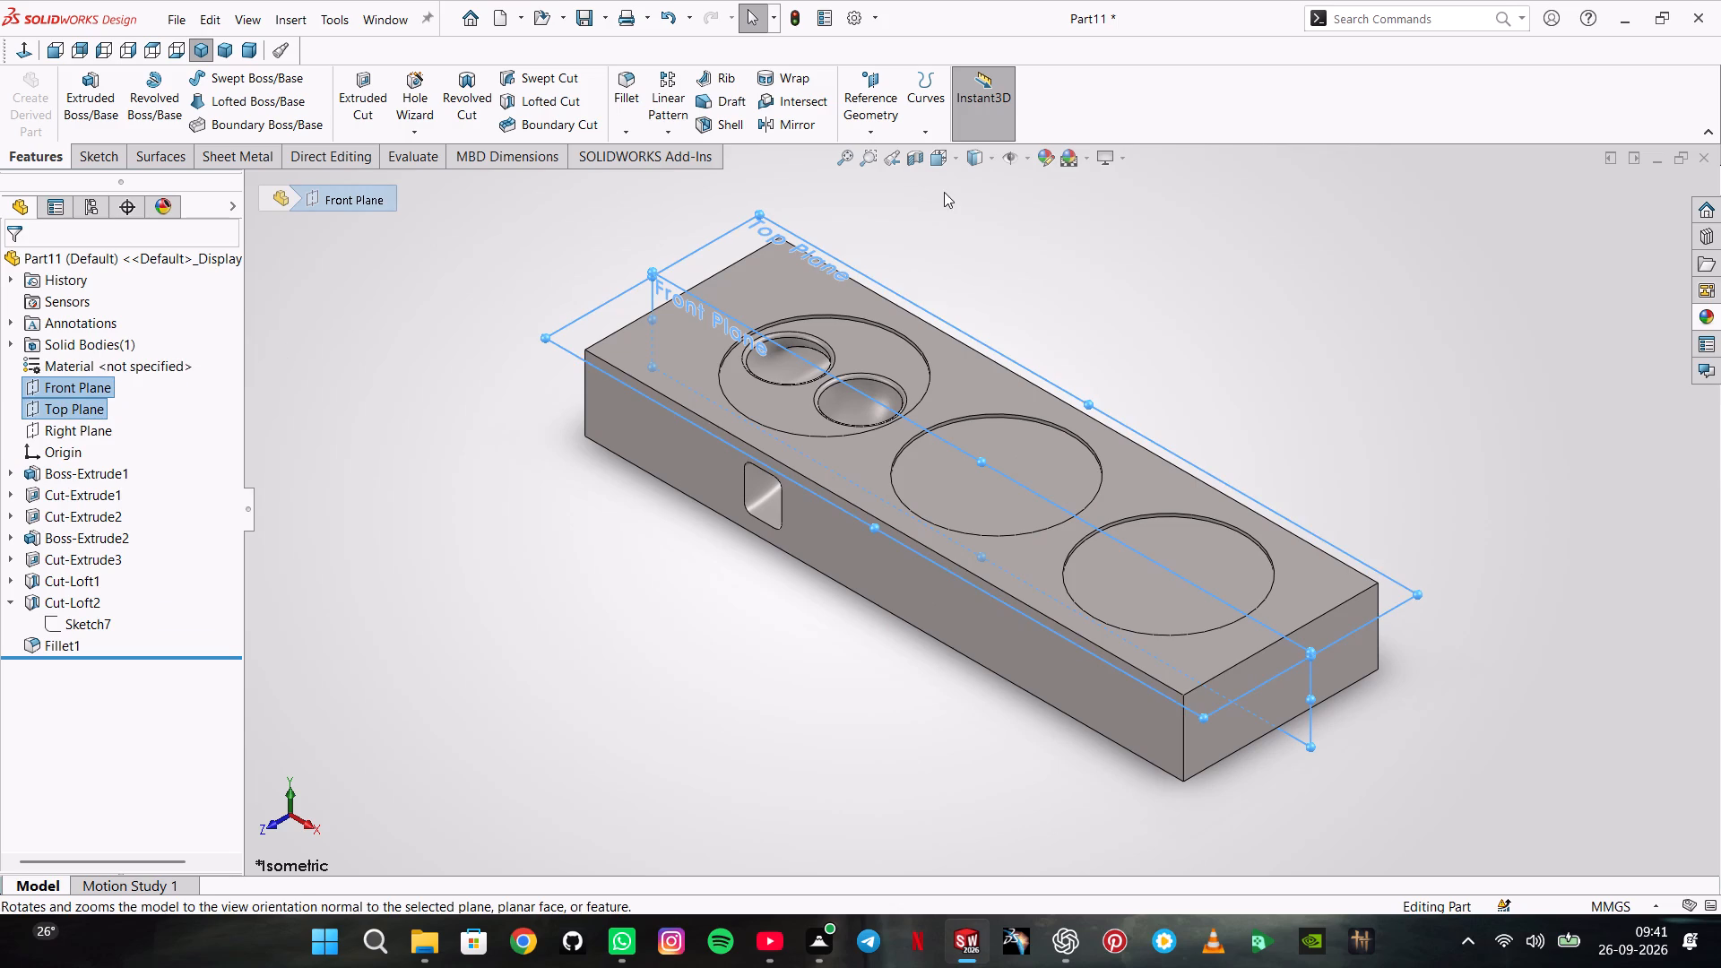
click(871, 134)
click(875, 172)
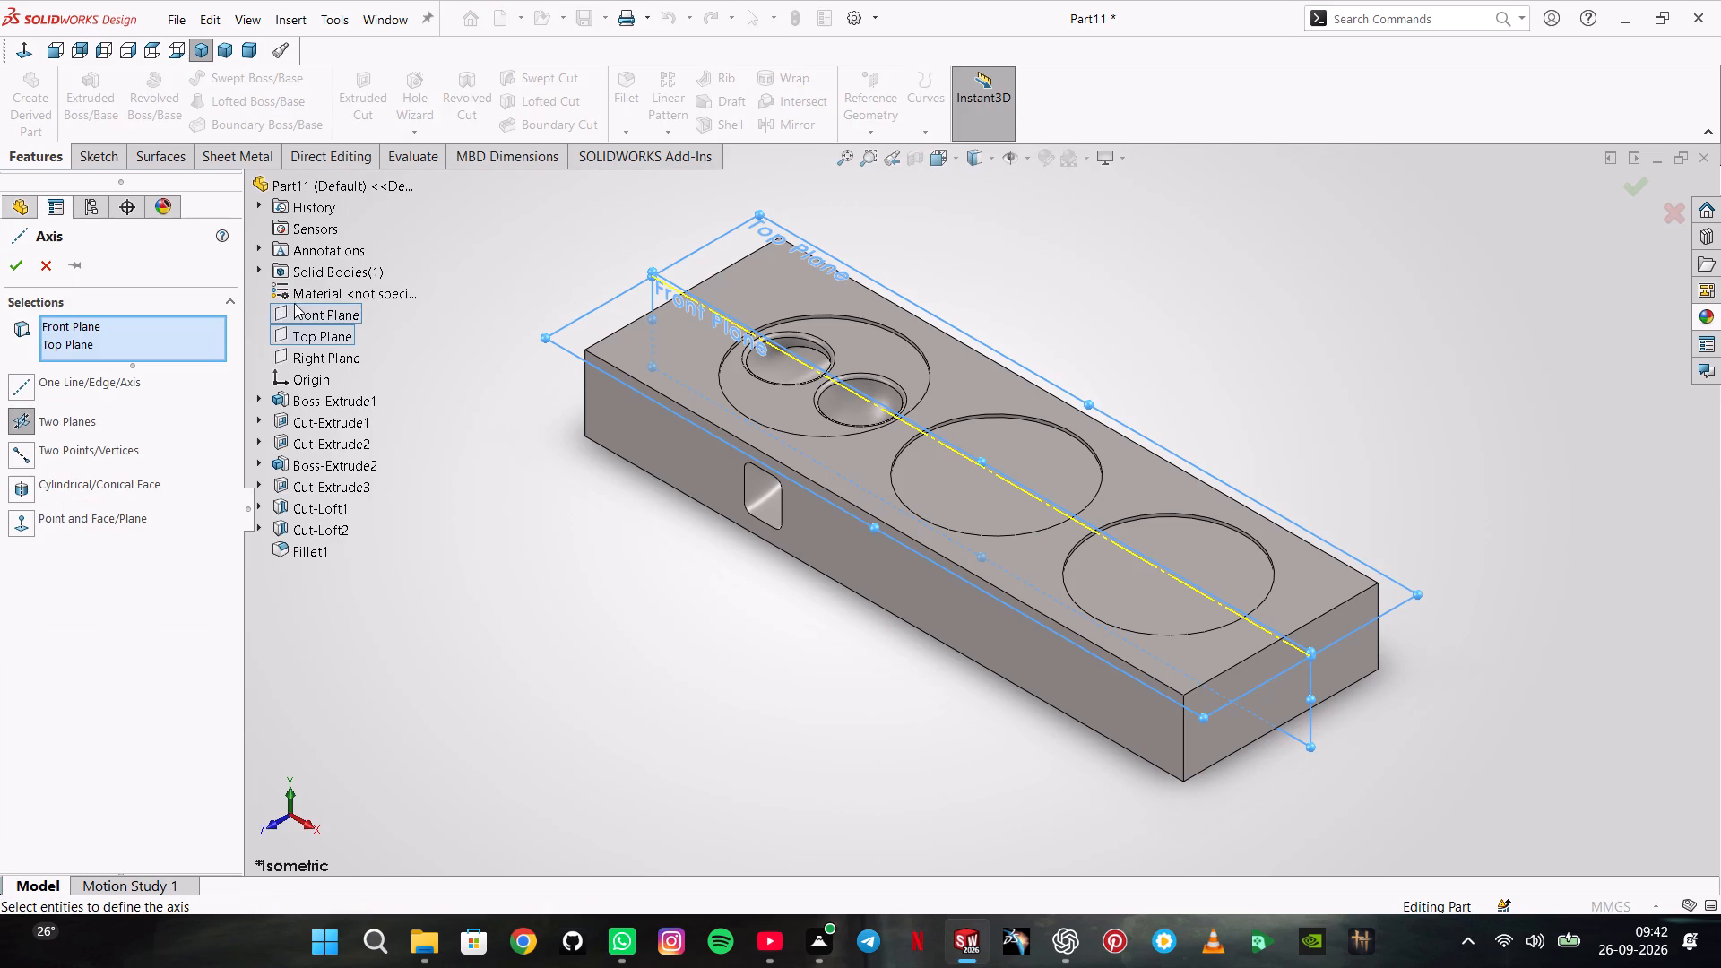
click(454, 246)
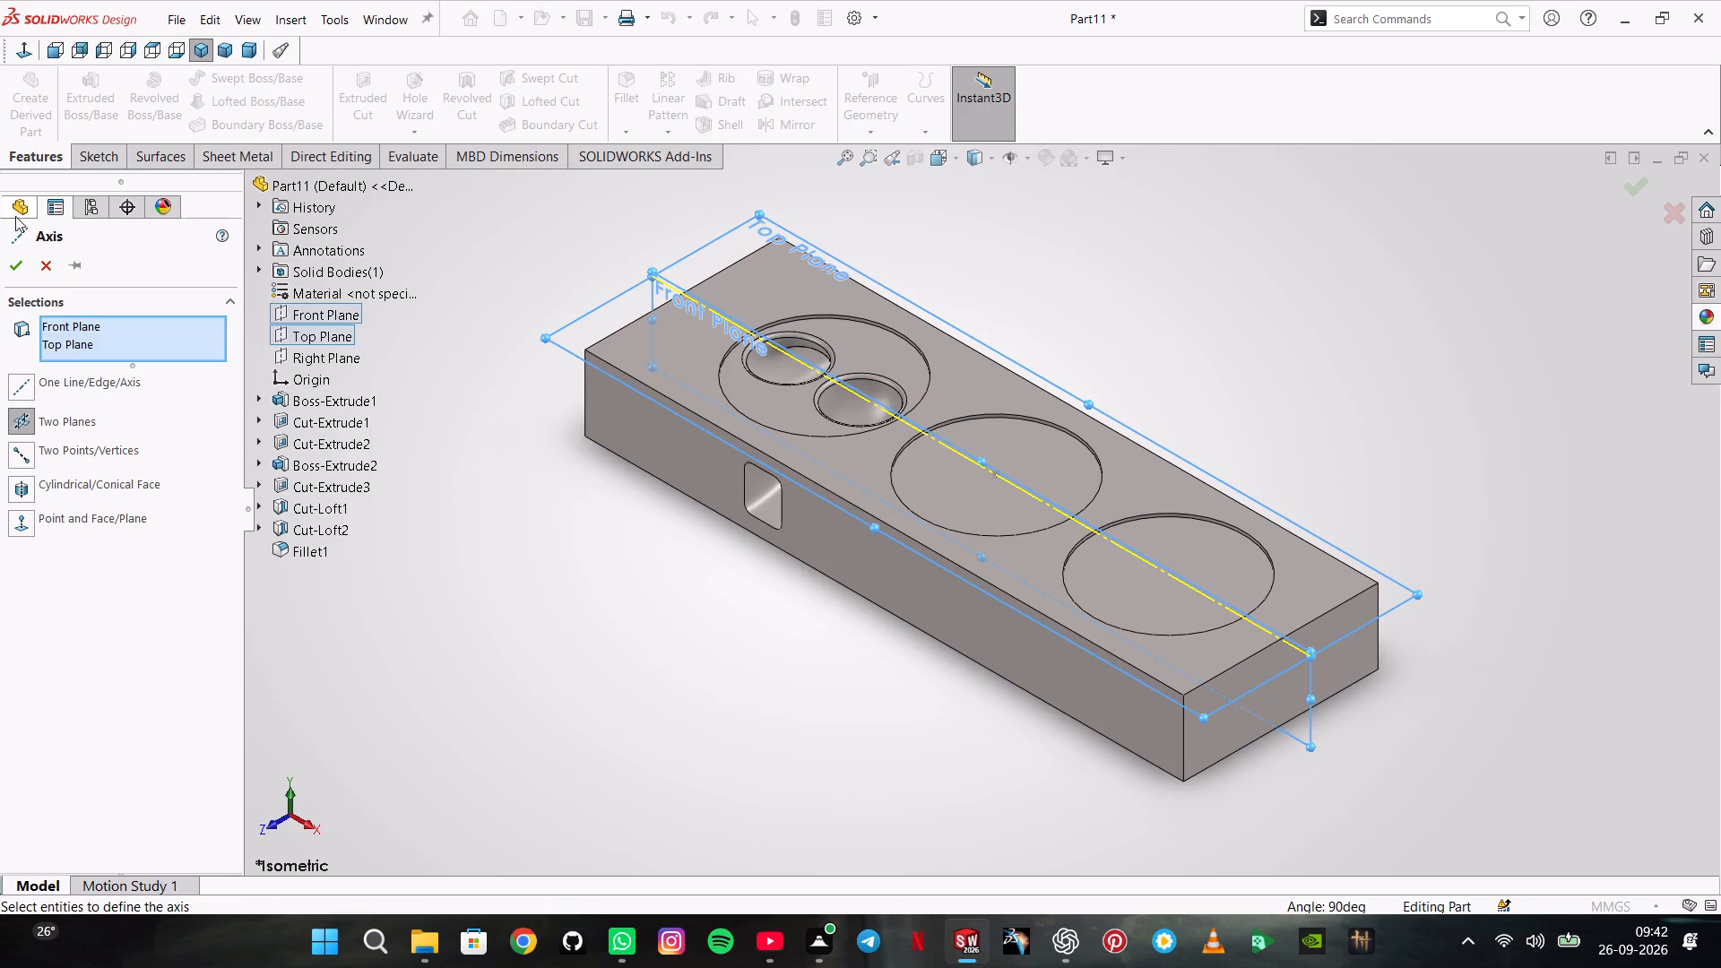
click(20, 259)
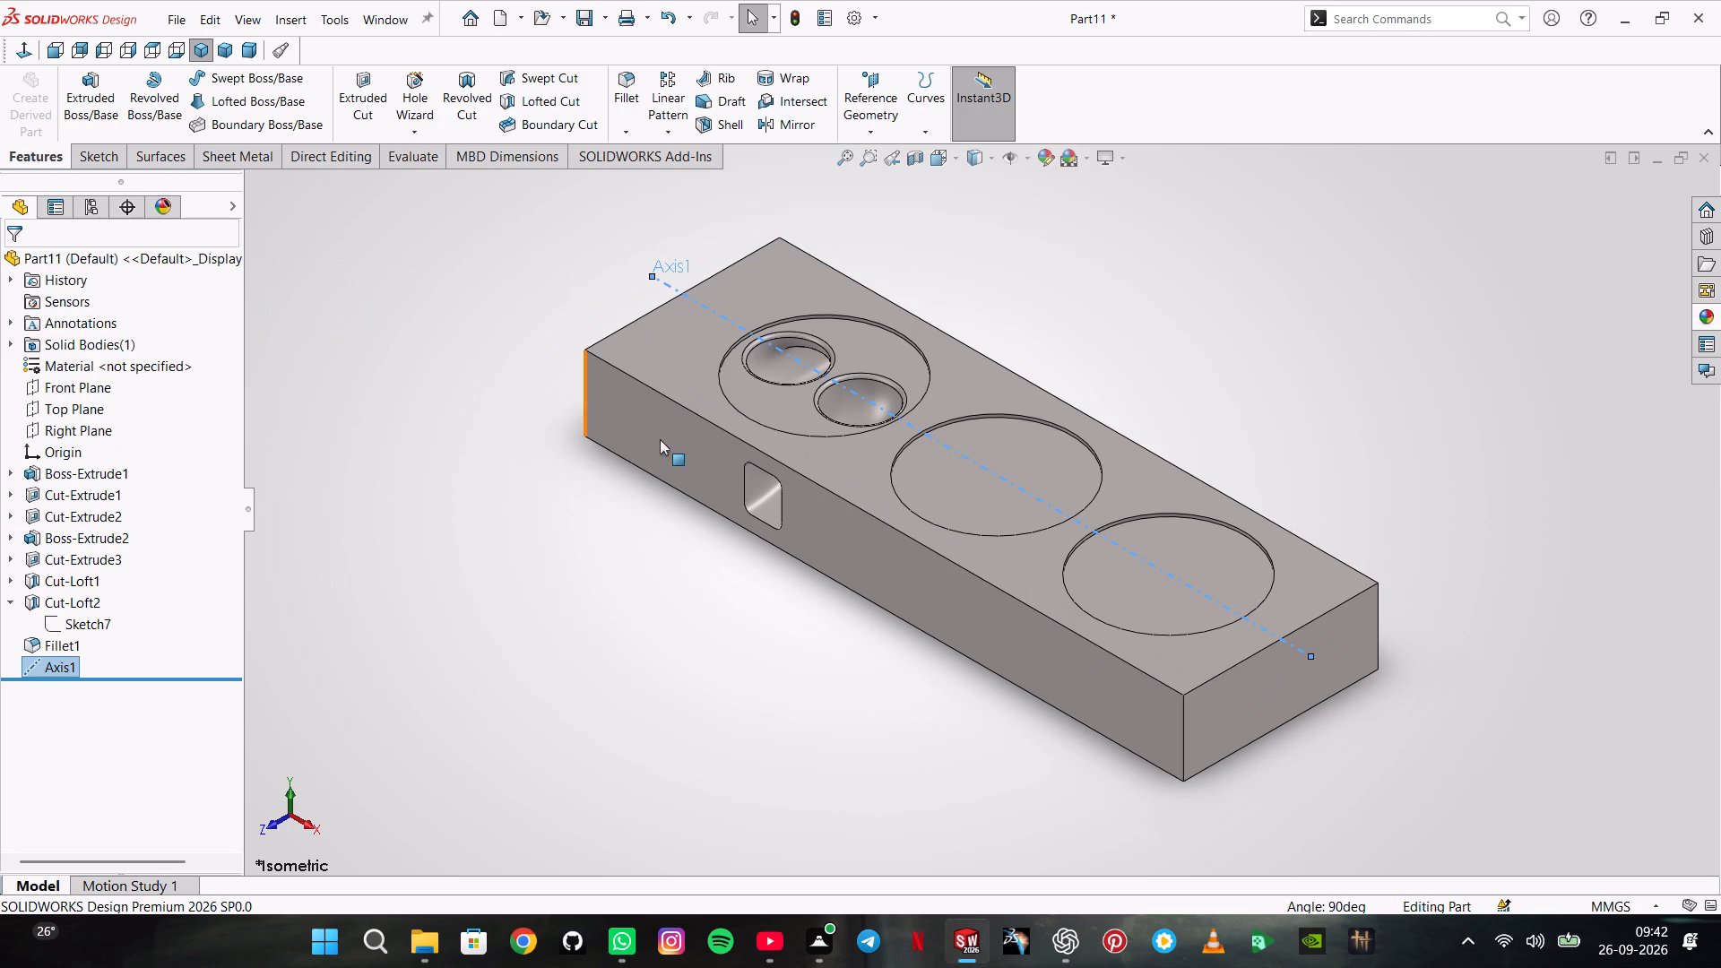
Set up a reversed linear pattern of Fillet1, Cut-Loft2, Cut-Loft1 and Cut-Extrude2 along the new axis, with 146.05 mm spacing and 3 instances.
click(669, 90)
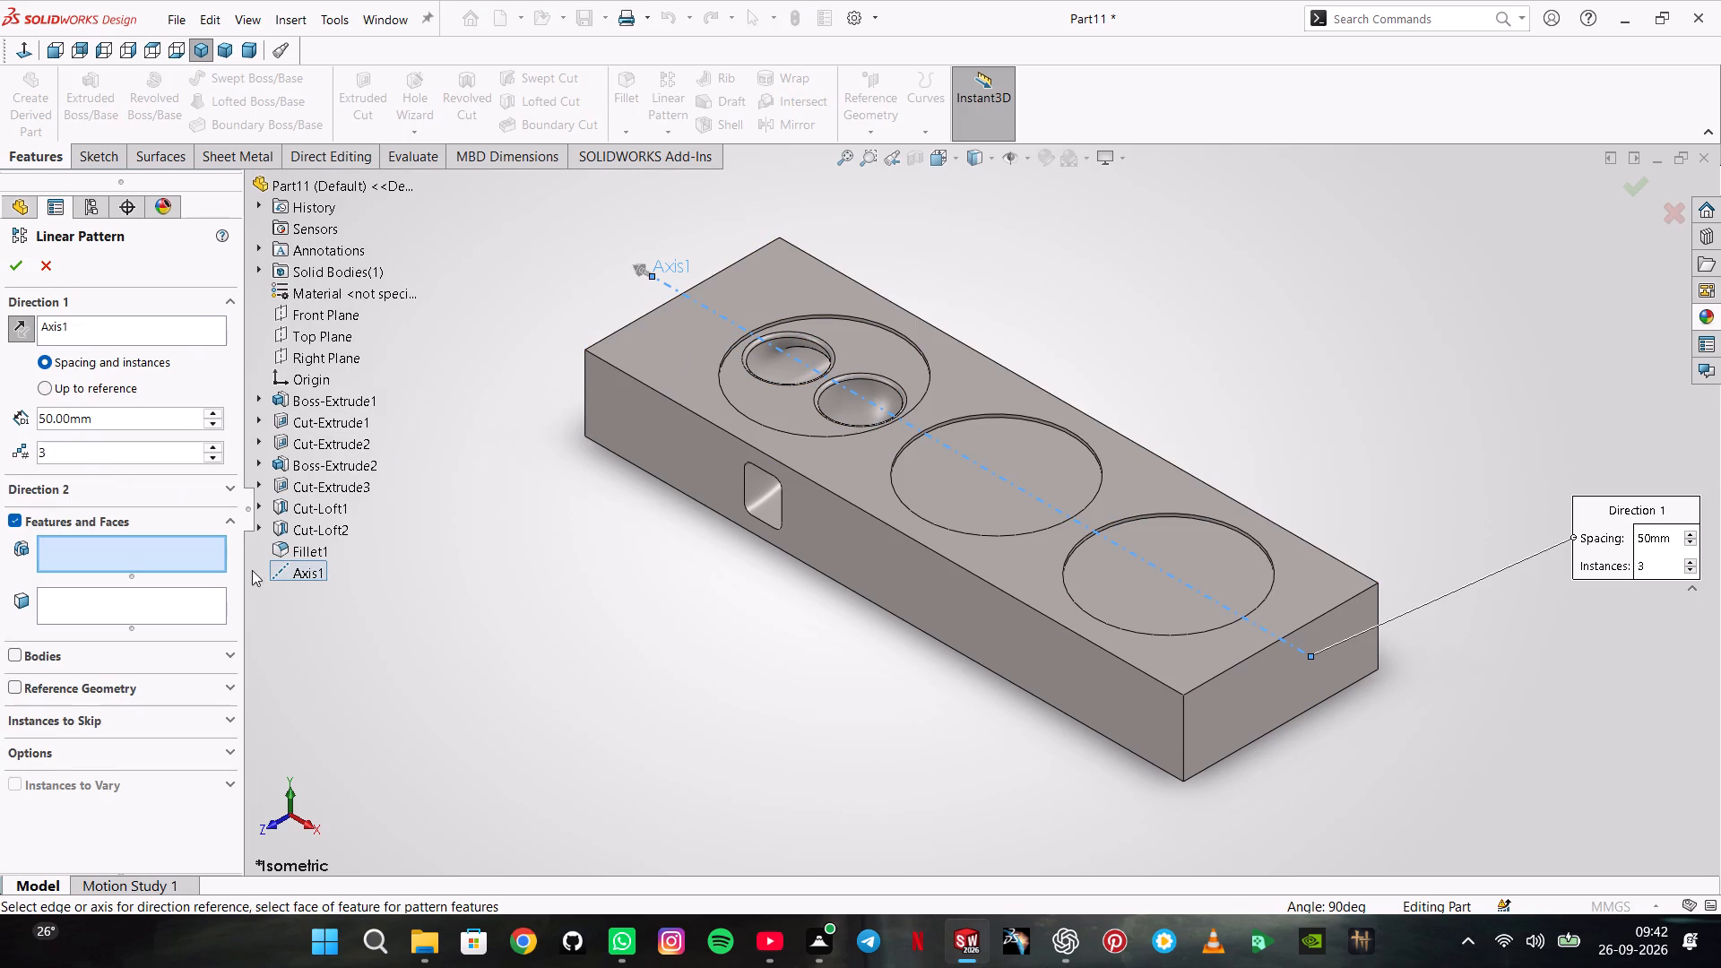
click(304, 557)
click(292, 528)
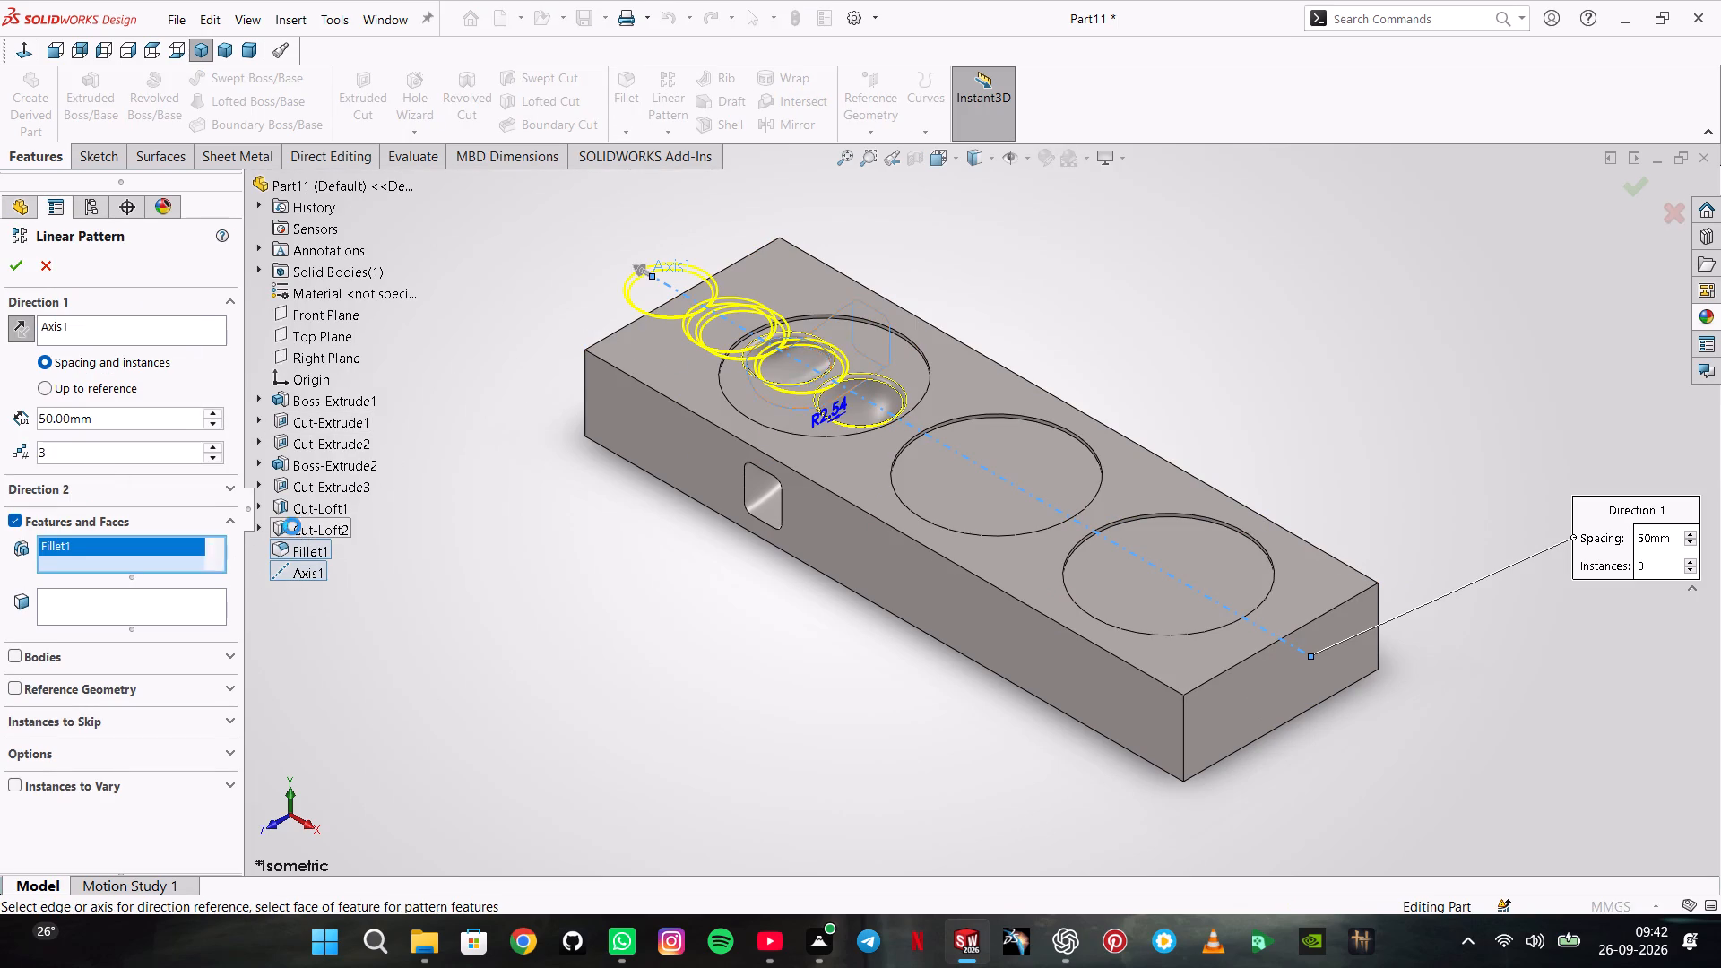
click(288, 506)
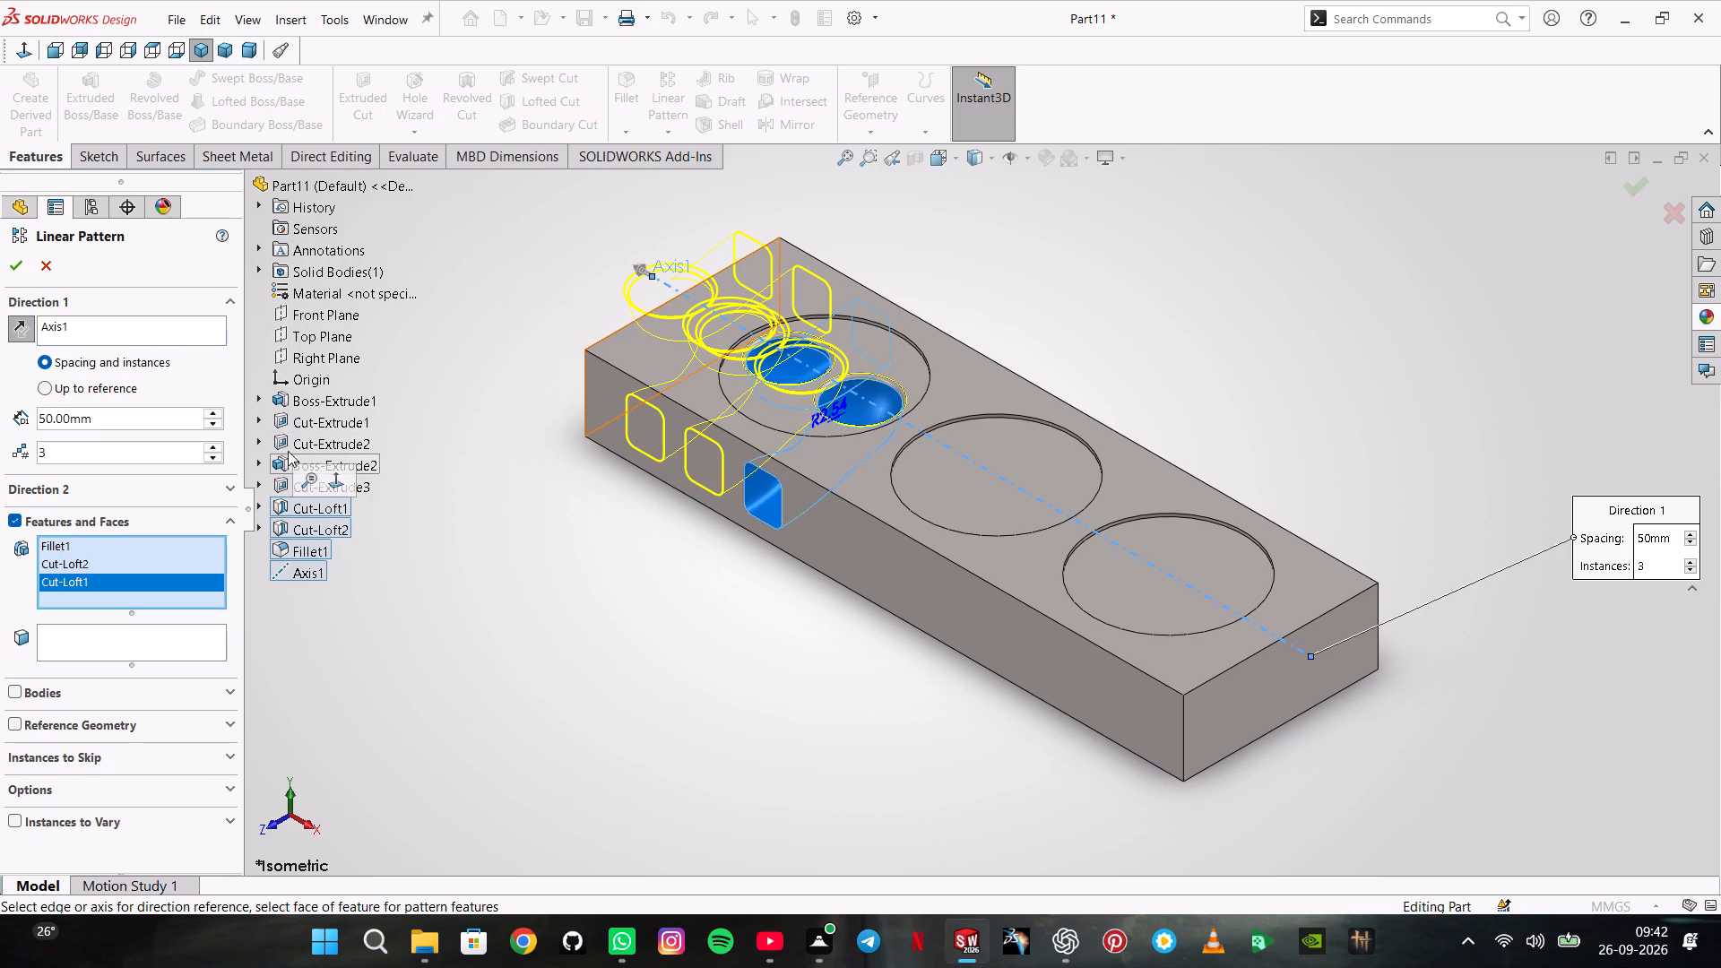
click(288, 442)
double_click(141, 413)
text(146.05)
key(Return)
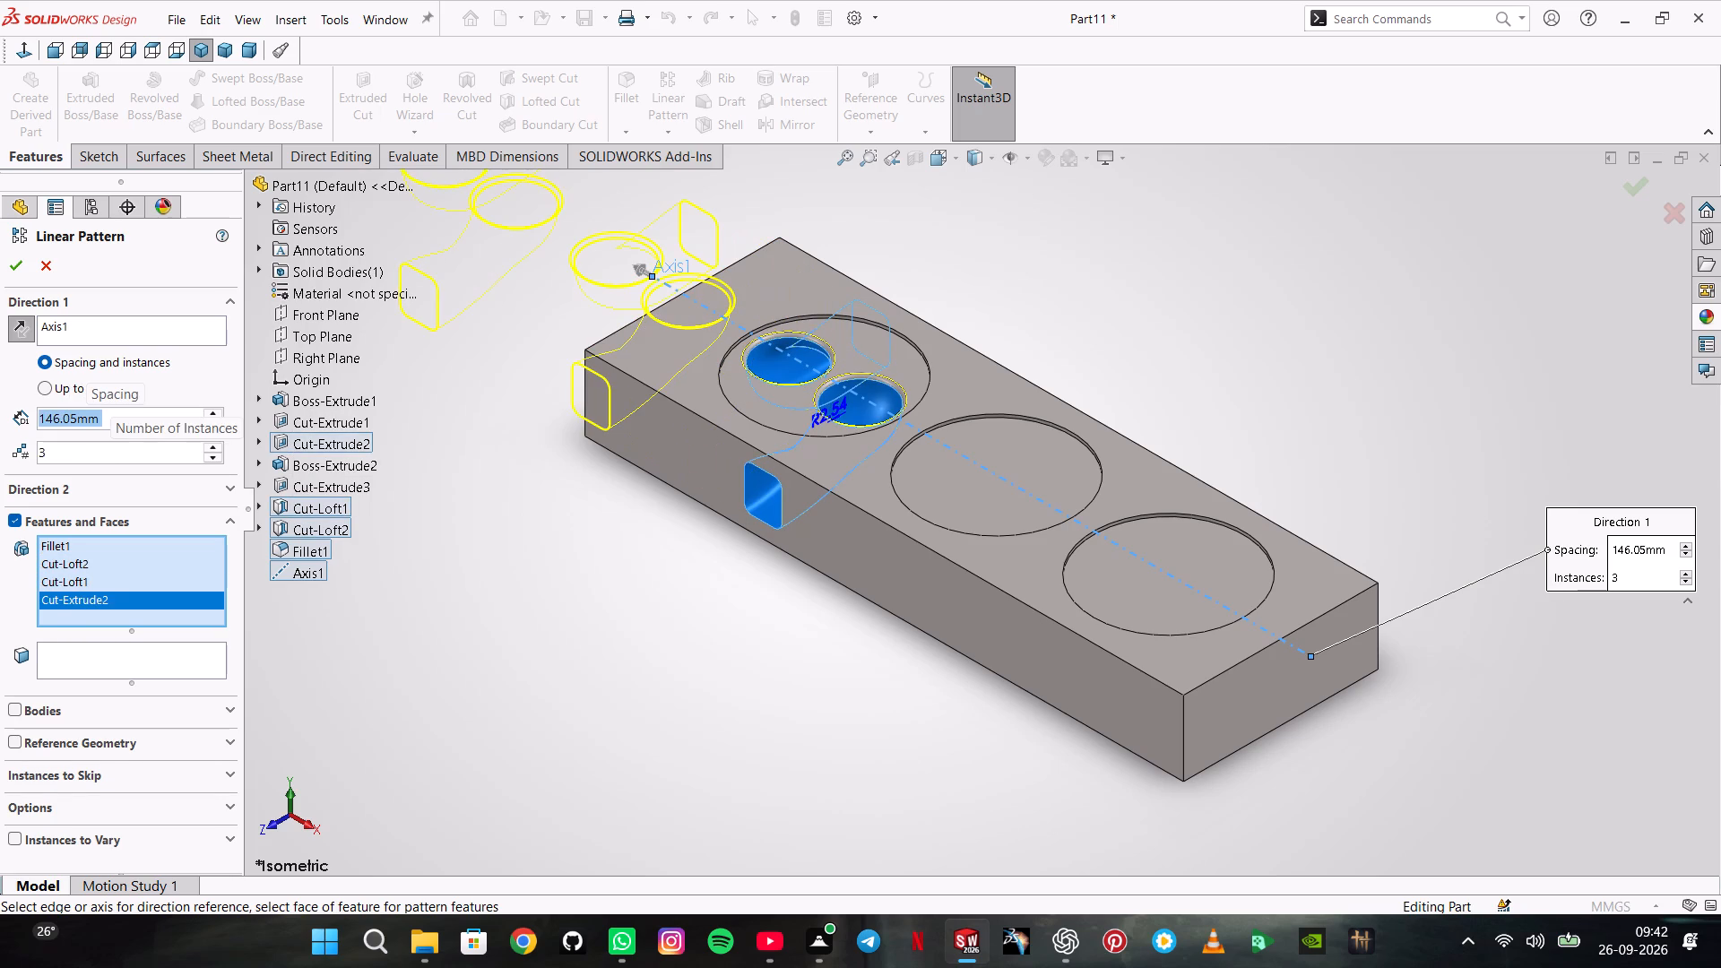
click(9, 329)
click(19, 272)
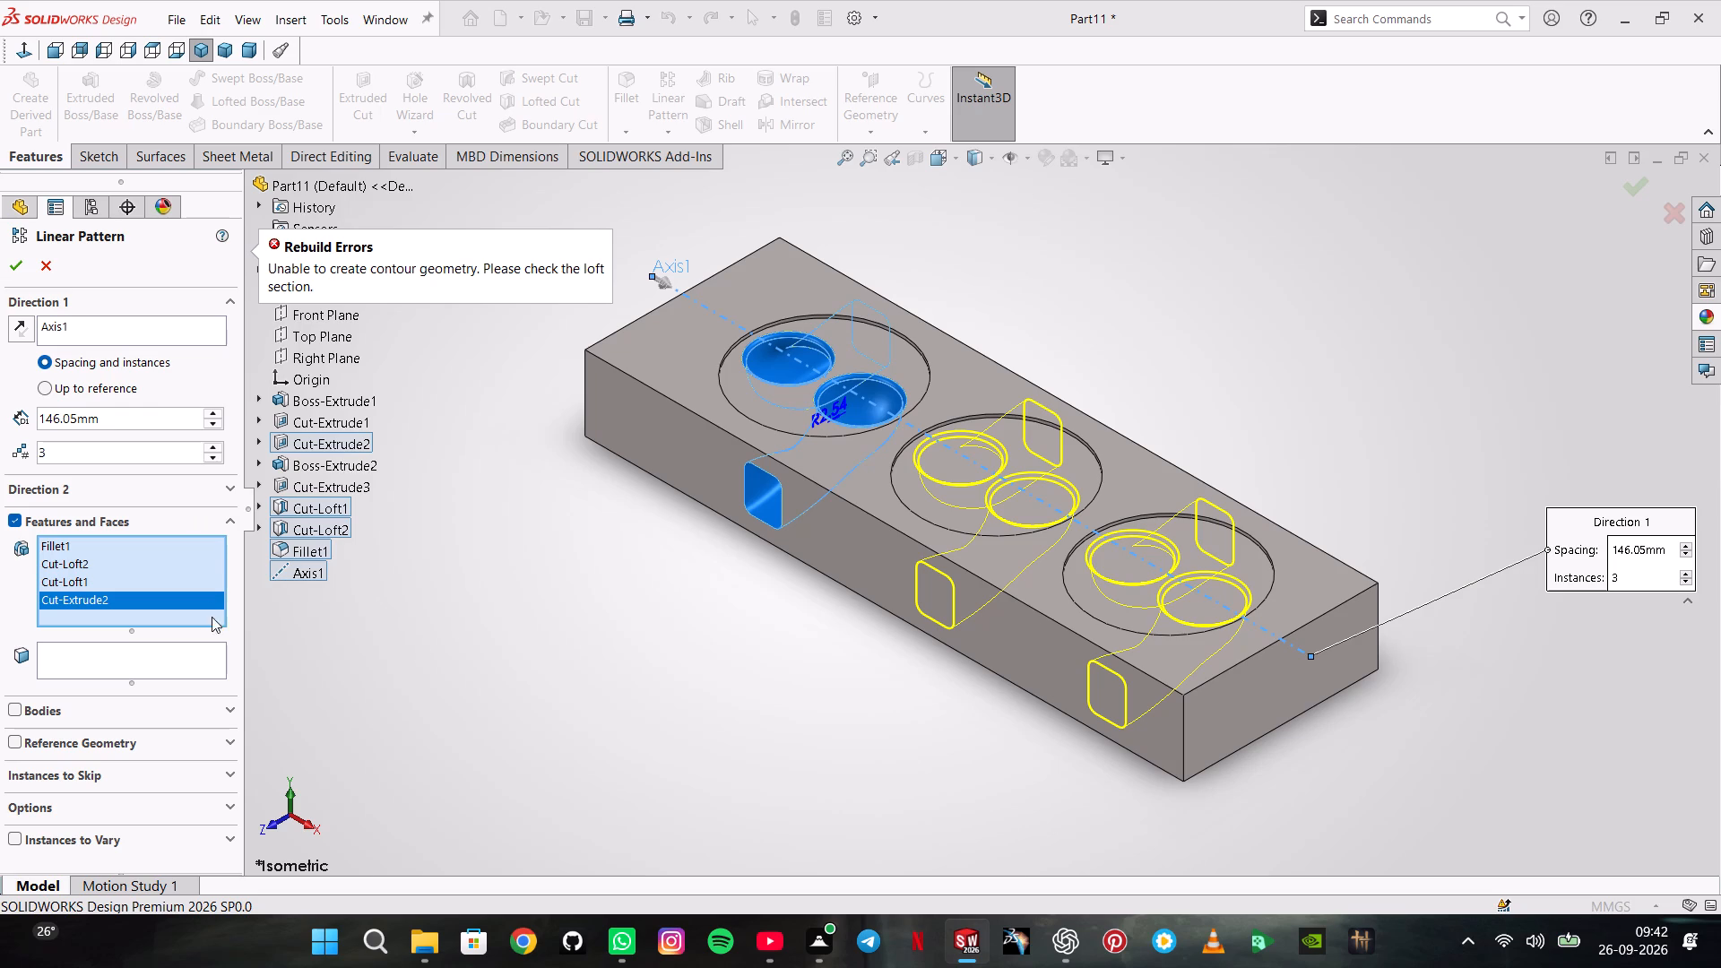
Enable the Geometry pattern option for the linear pattern and create it.
click(158, 806)
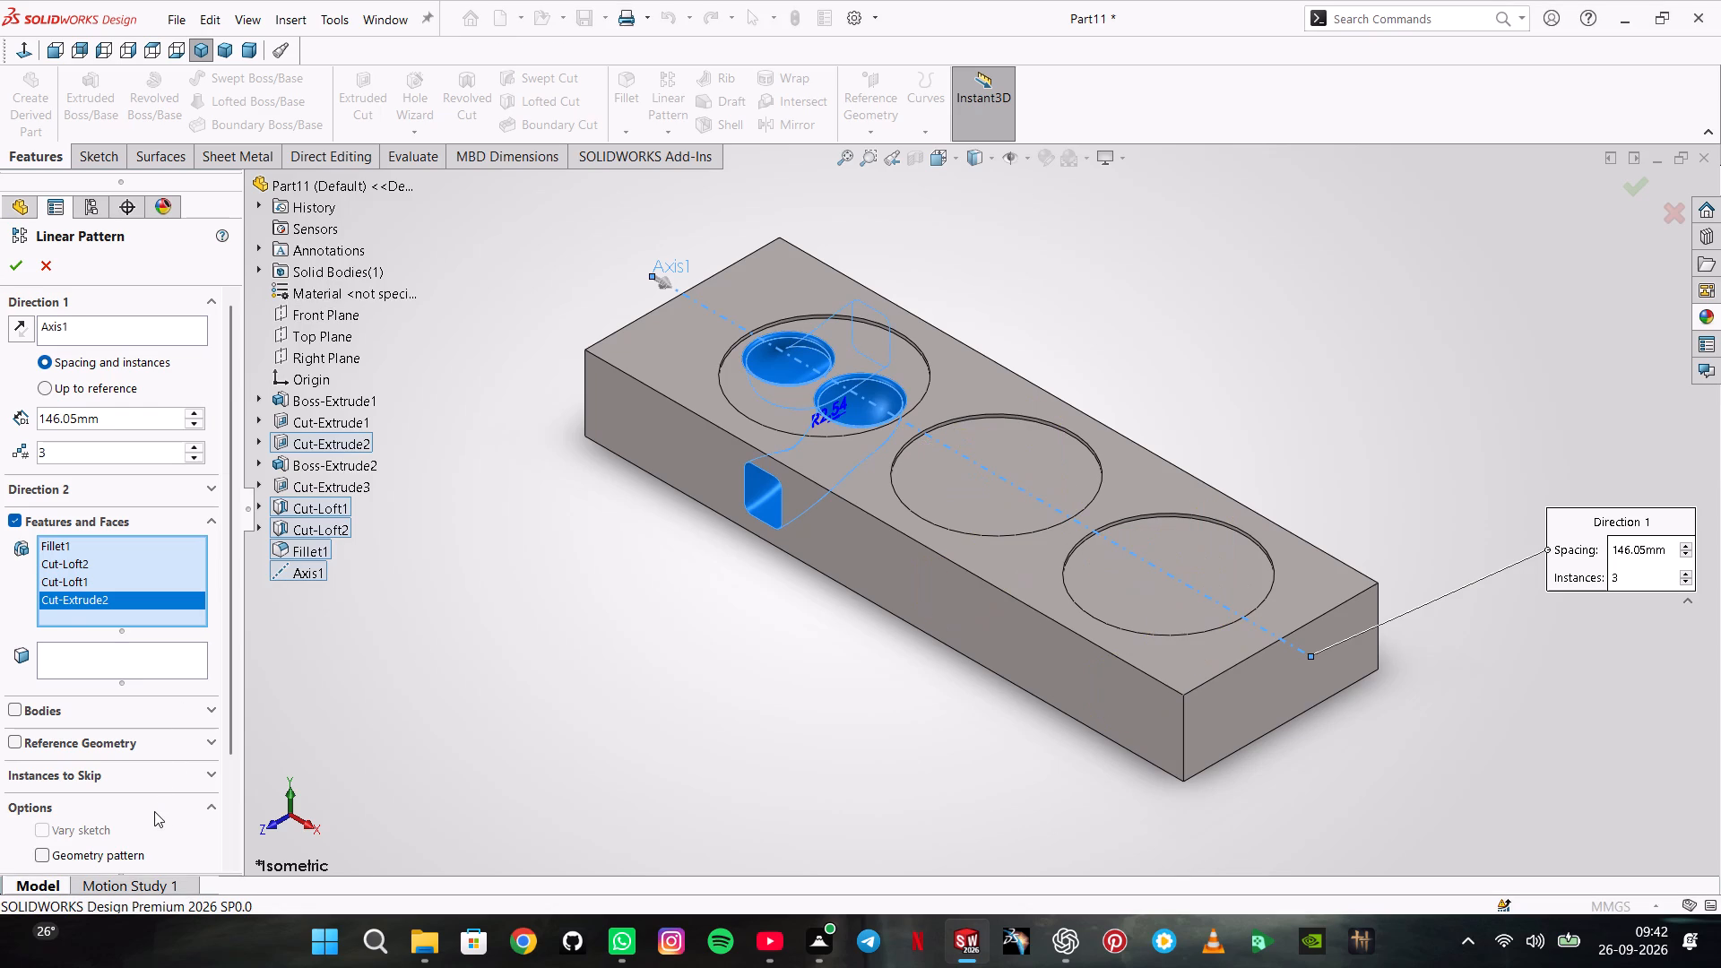
scroll(126, 817, down, 1)
click(69, 719)
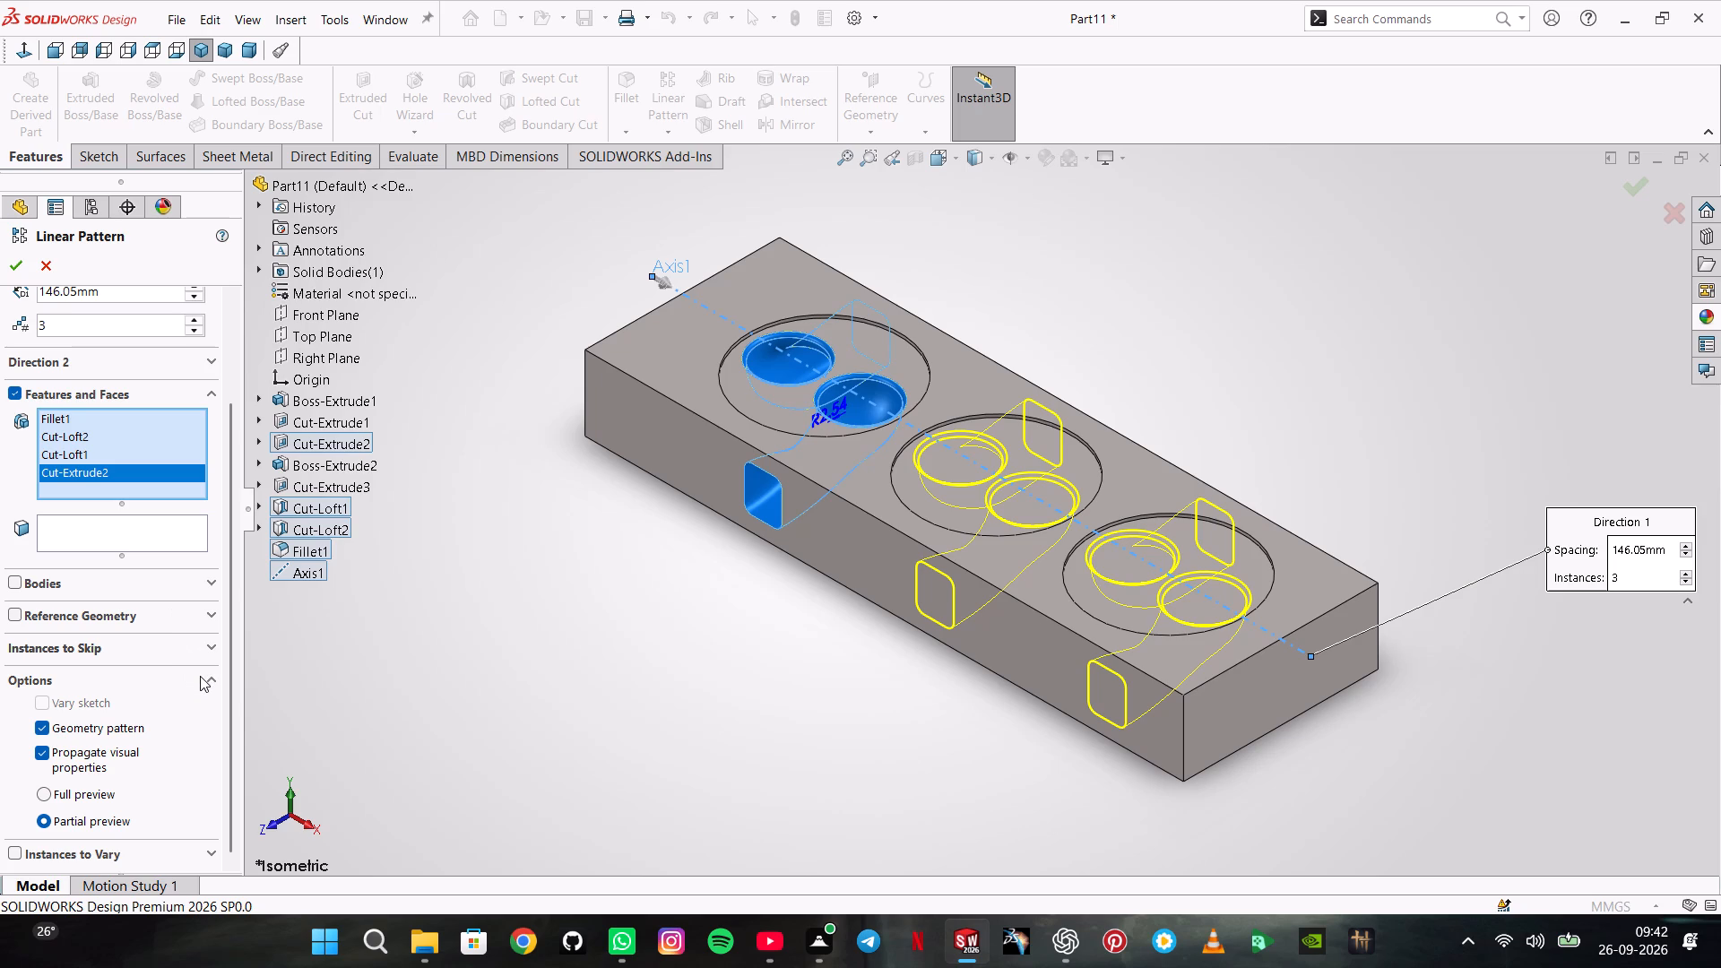
click(16, 257)
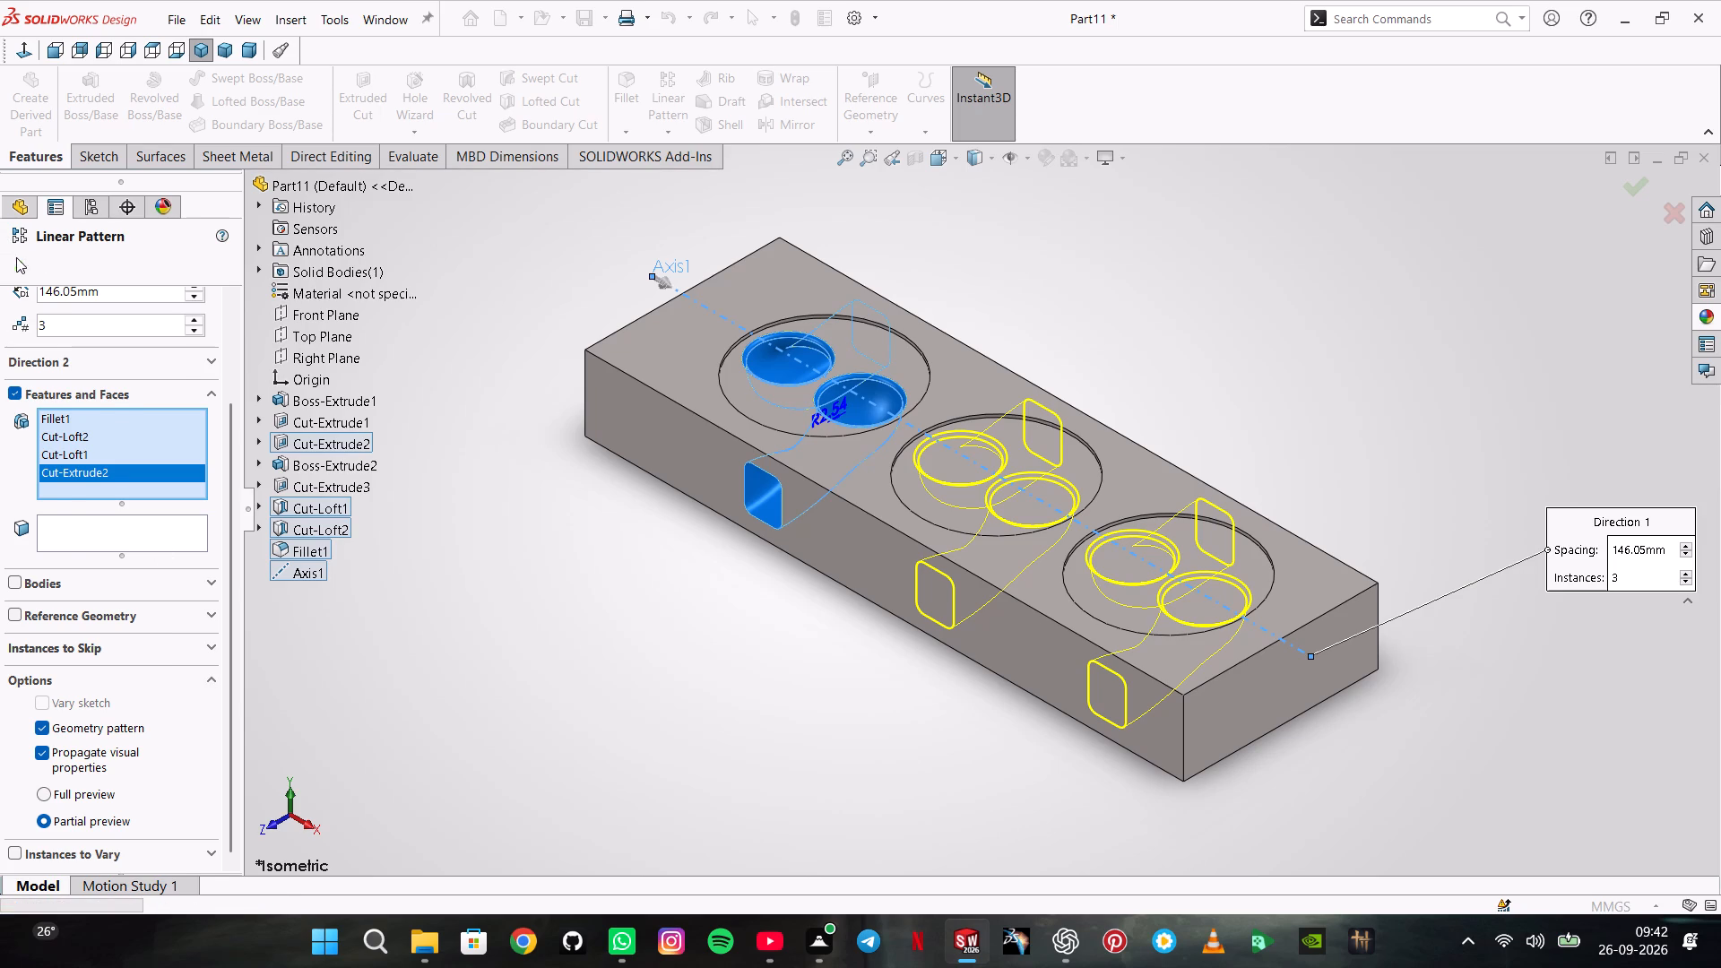
click(445, 436)
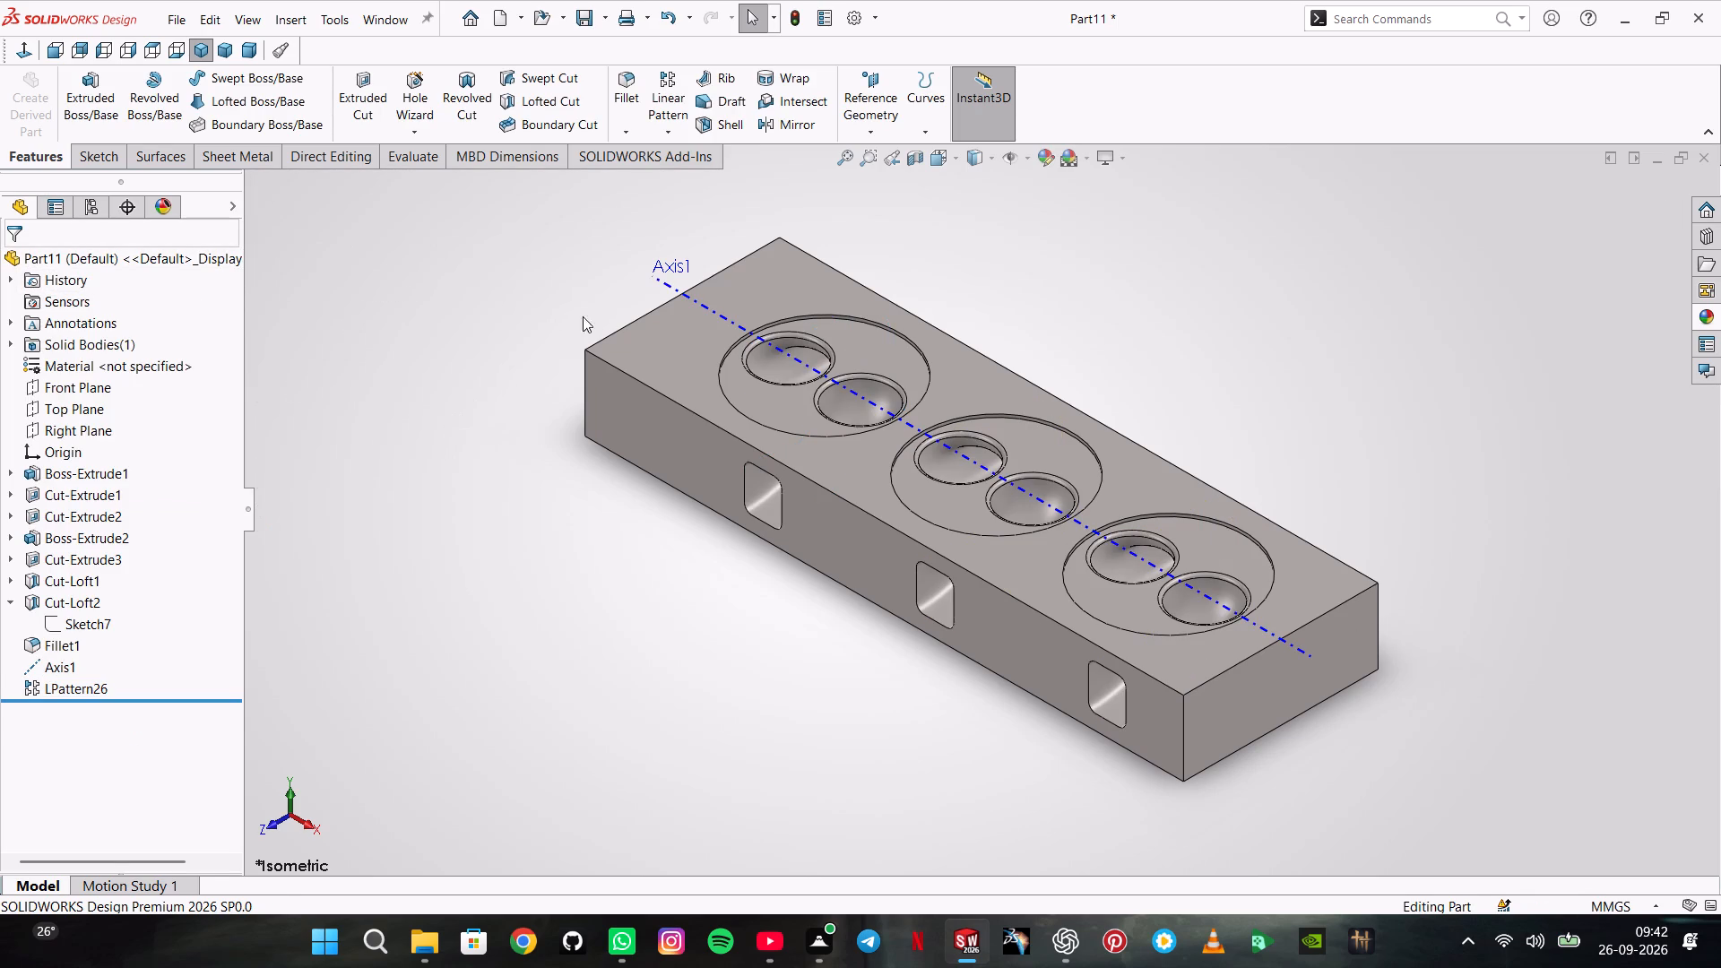
Hide the reference axis and collapse Cut-Loft2 in the feature tree.
right_click(22, 661)
right_click(29, 661)
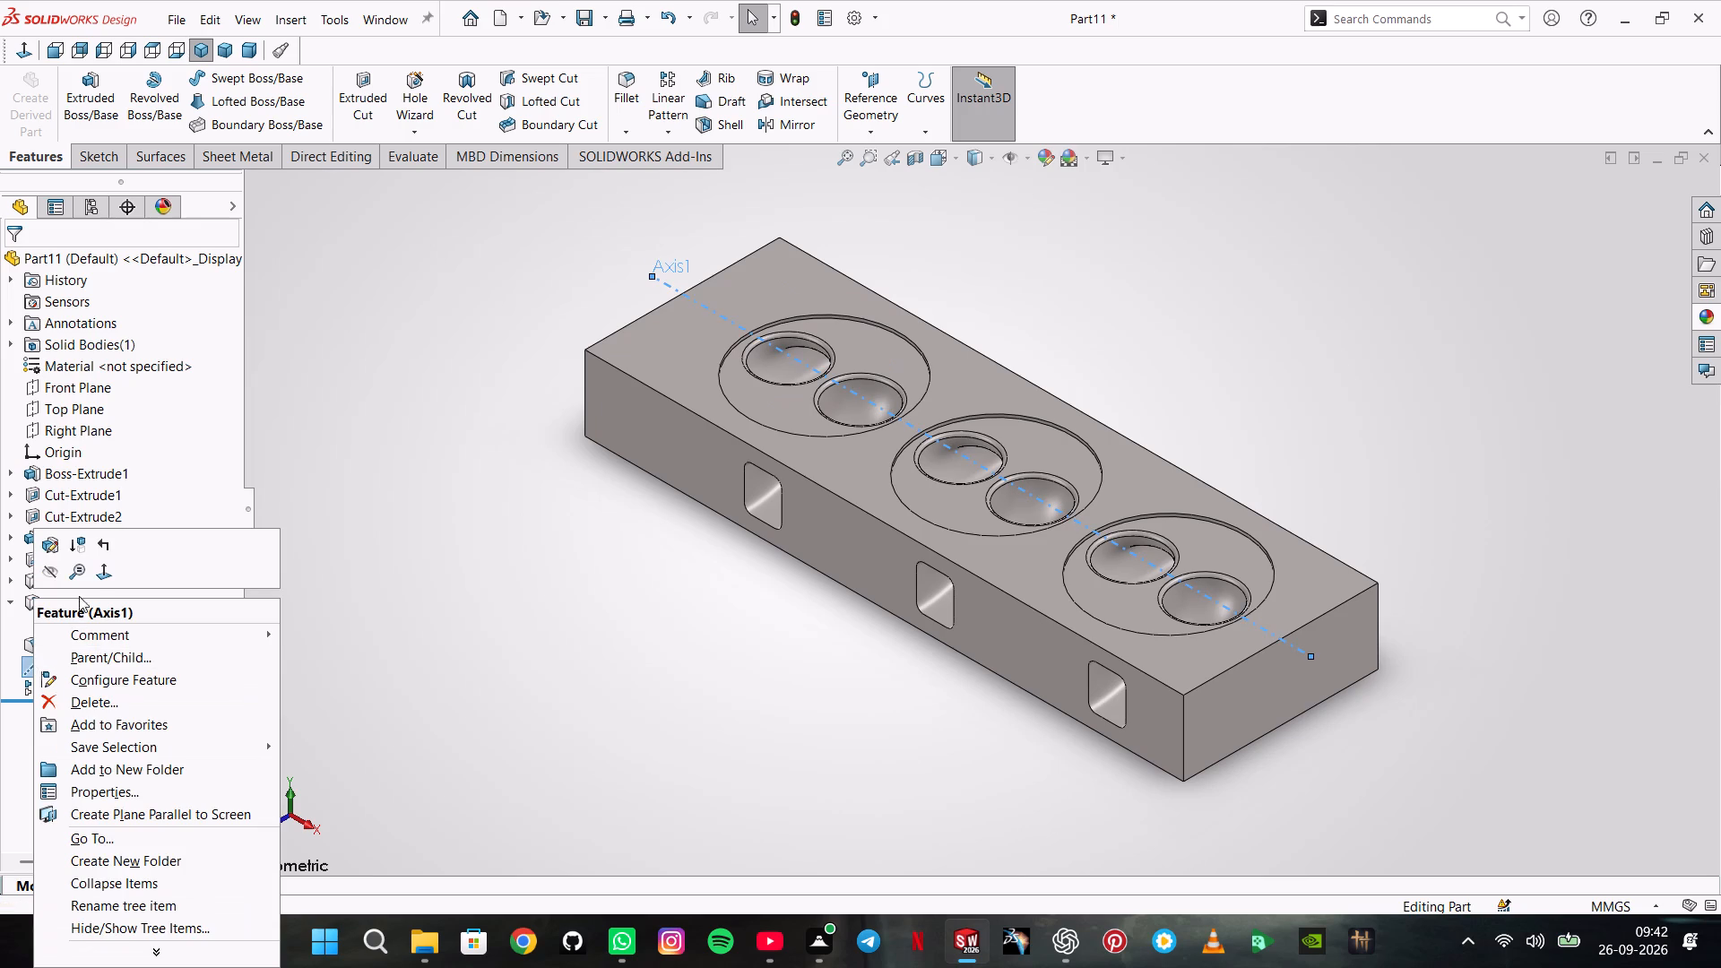
click(48, 577)
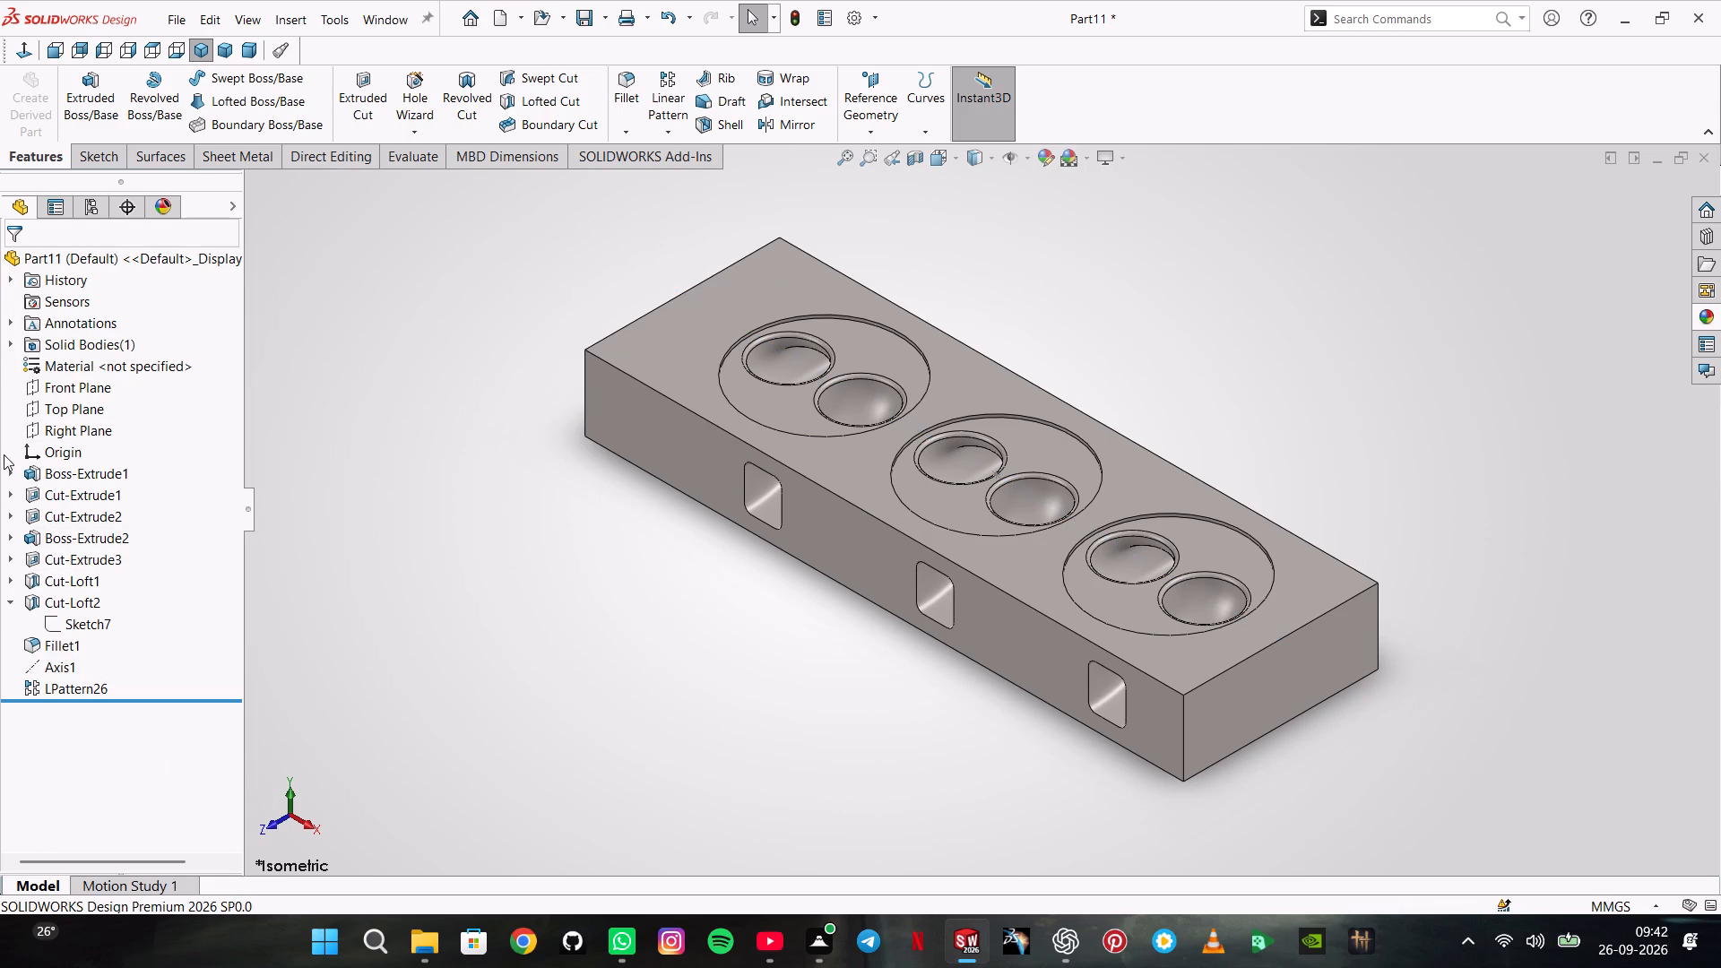
click(9, 598)
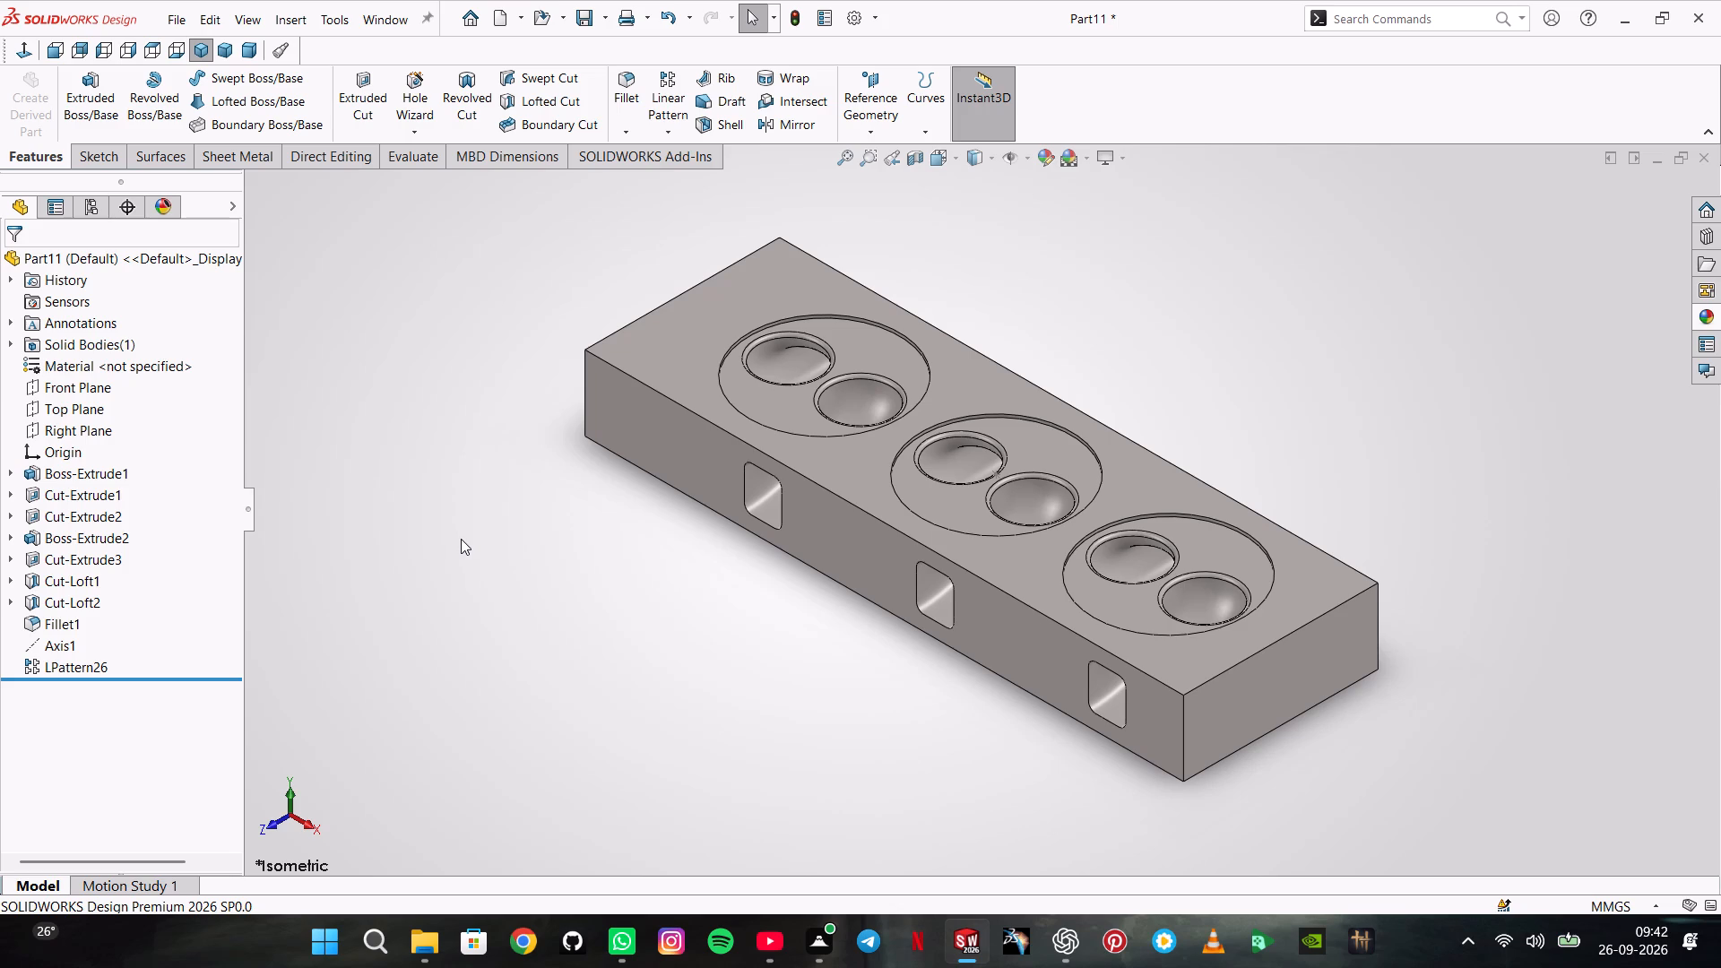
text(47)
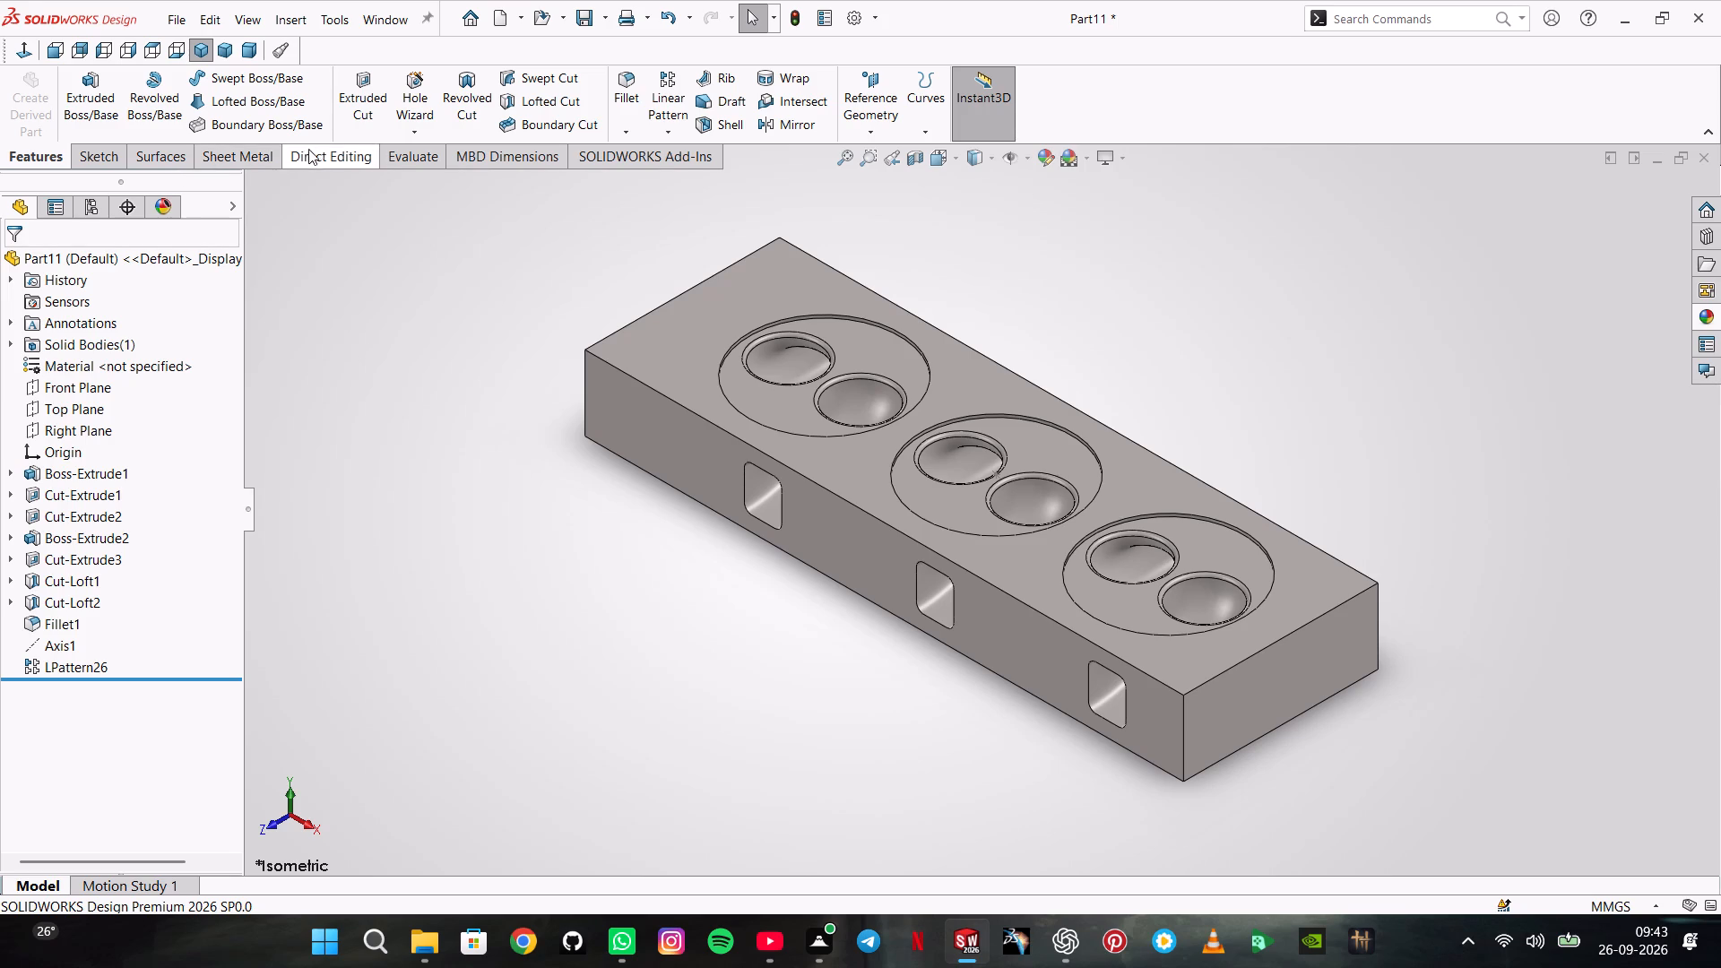
Start a sketch on the block's bottom face and draw an upright center rectangle about 25 mm wide near the block's -X end.
click(214, 54)
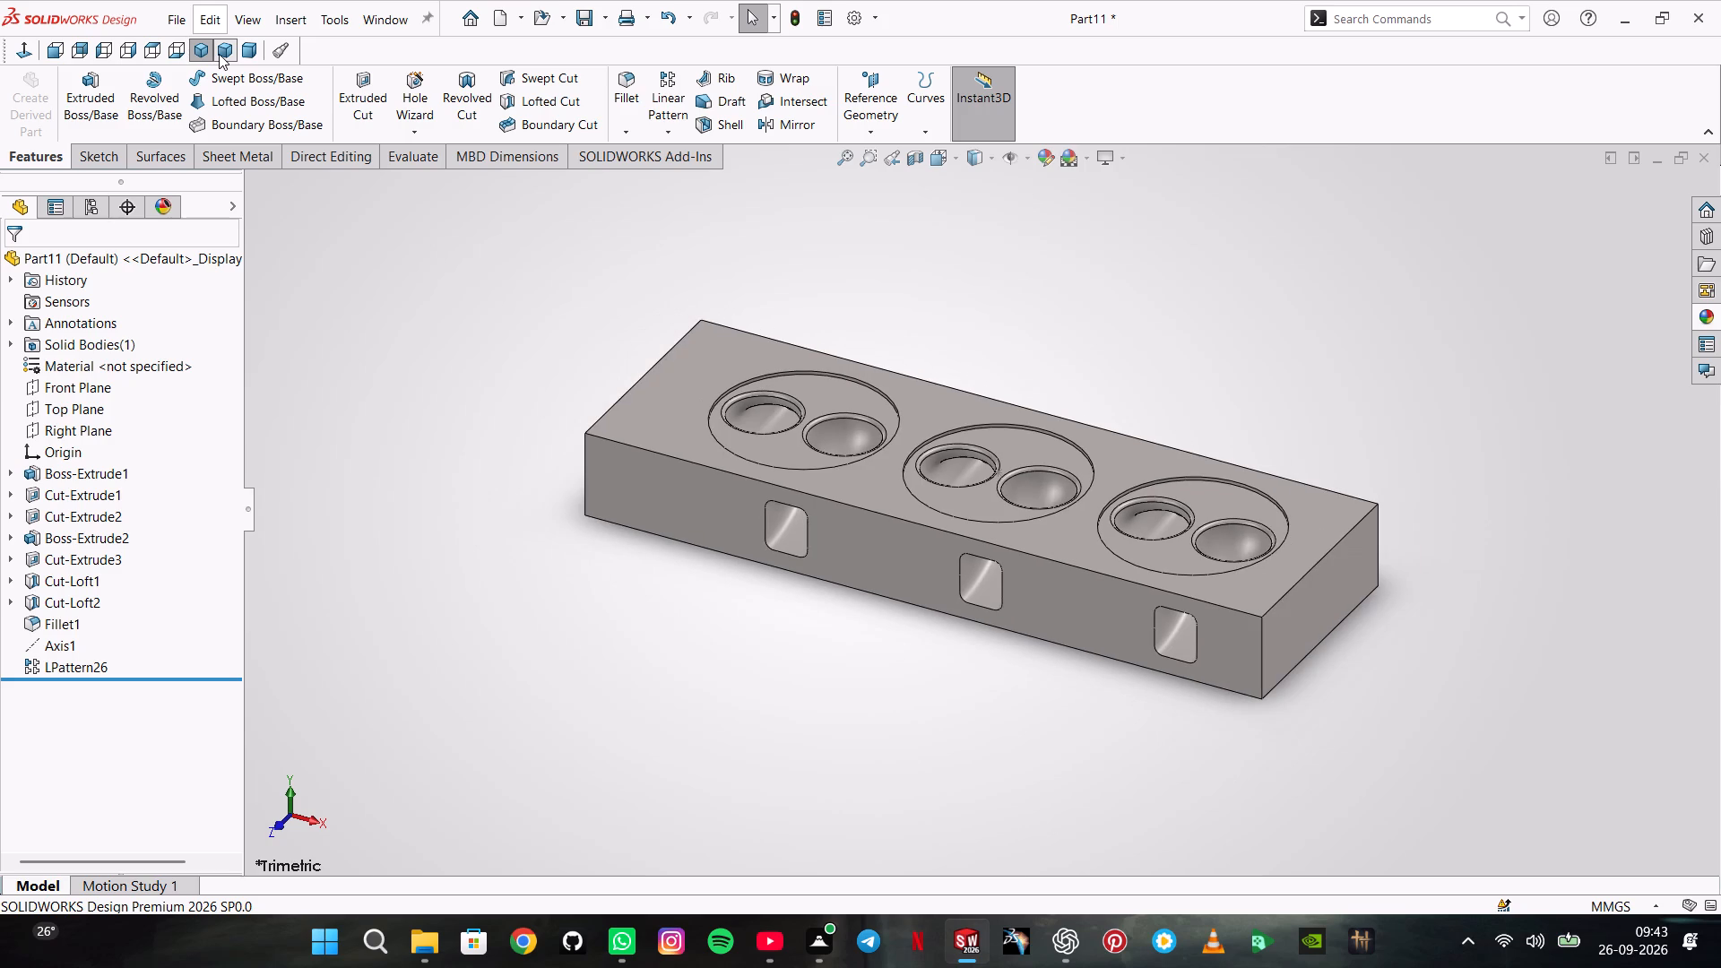
middle_drag(691, 425, 787, 255)
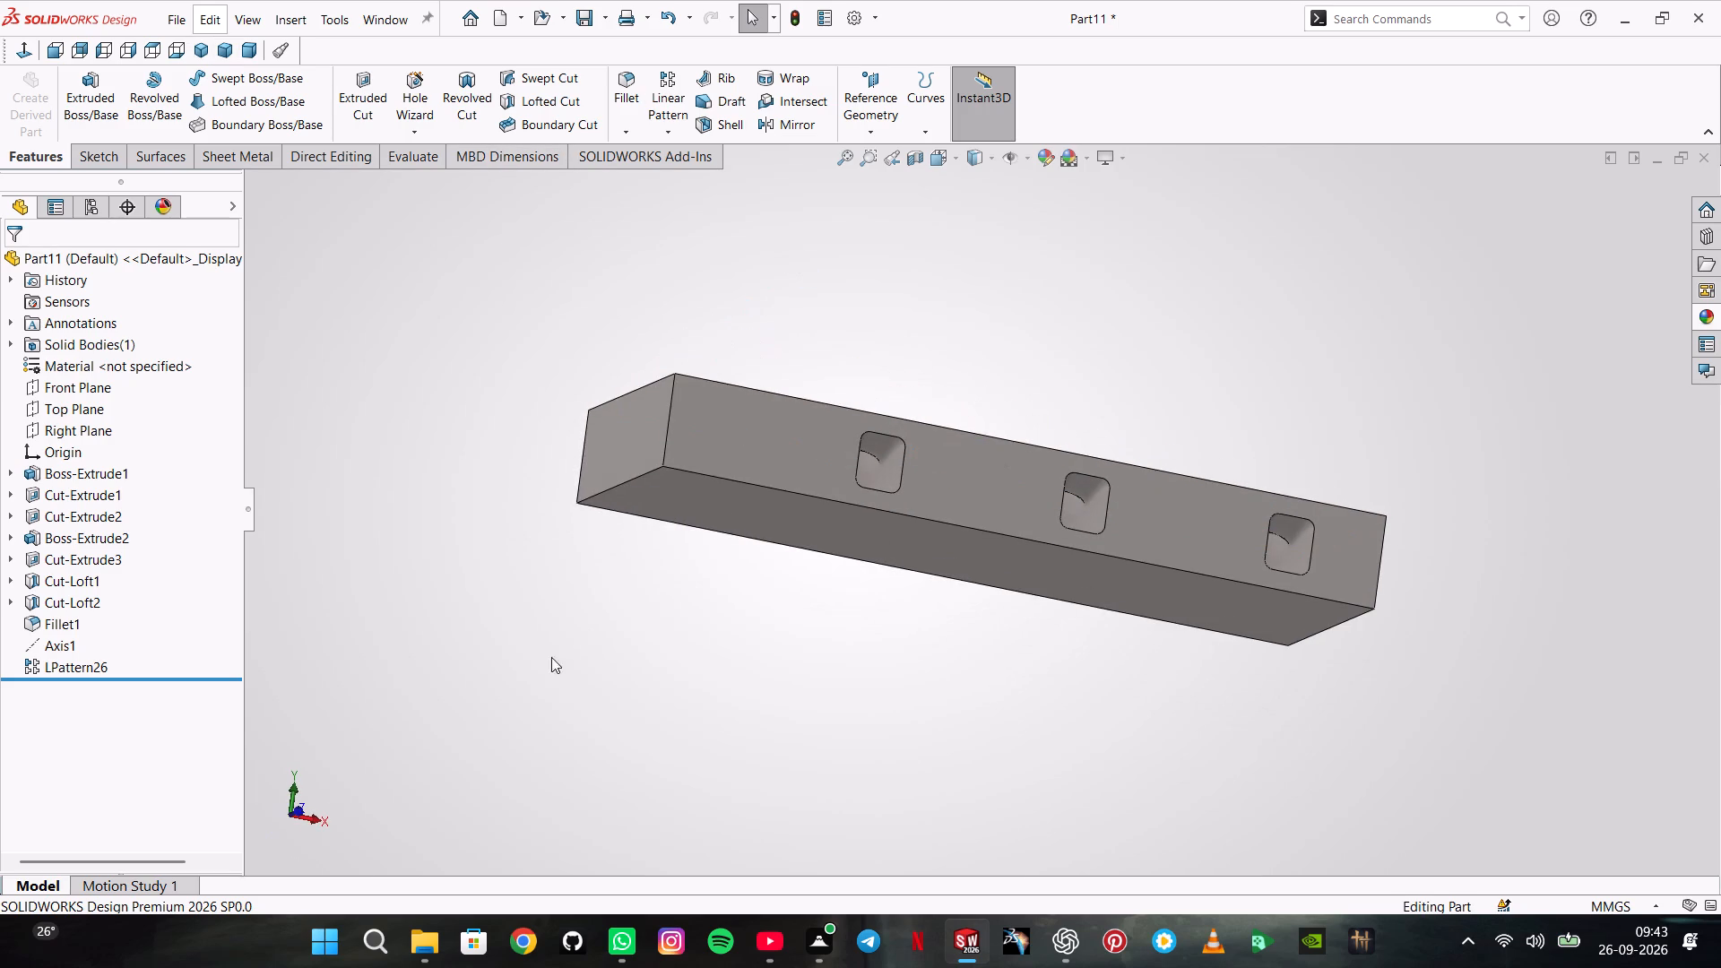
click(758, 516)
click(850, 470)
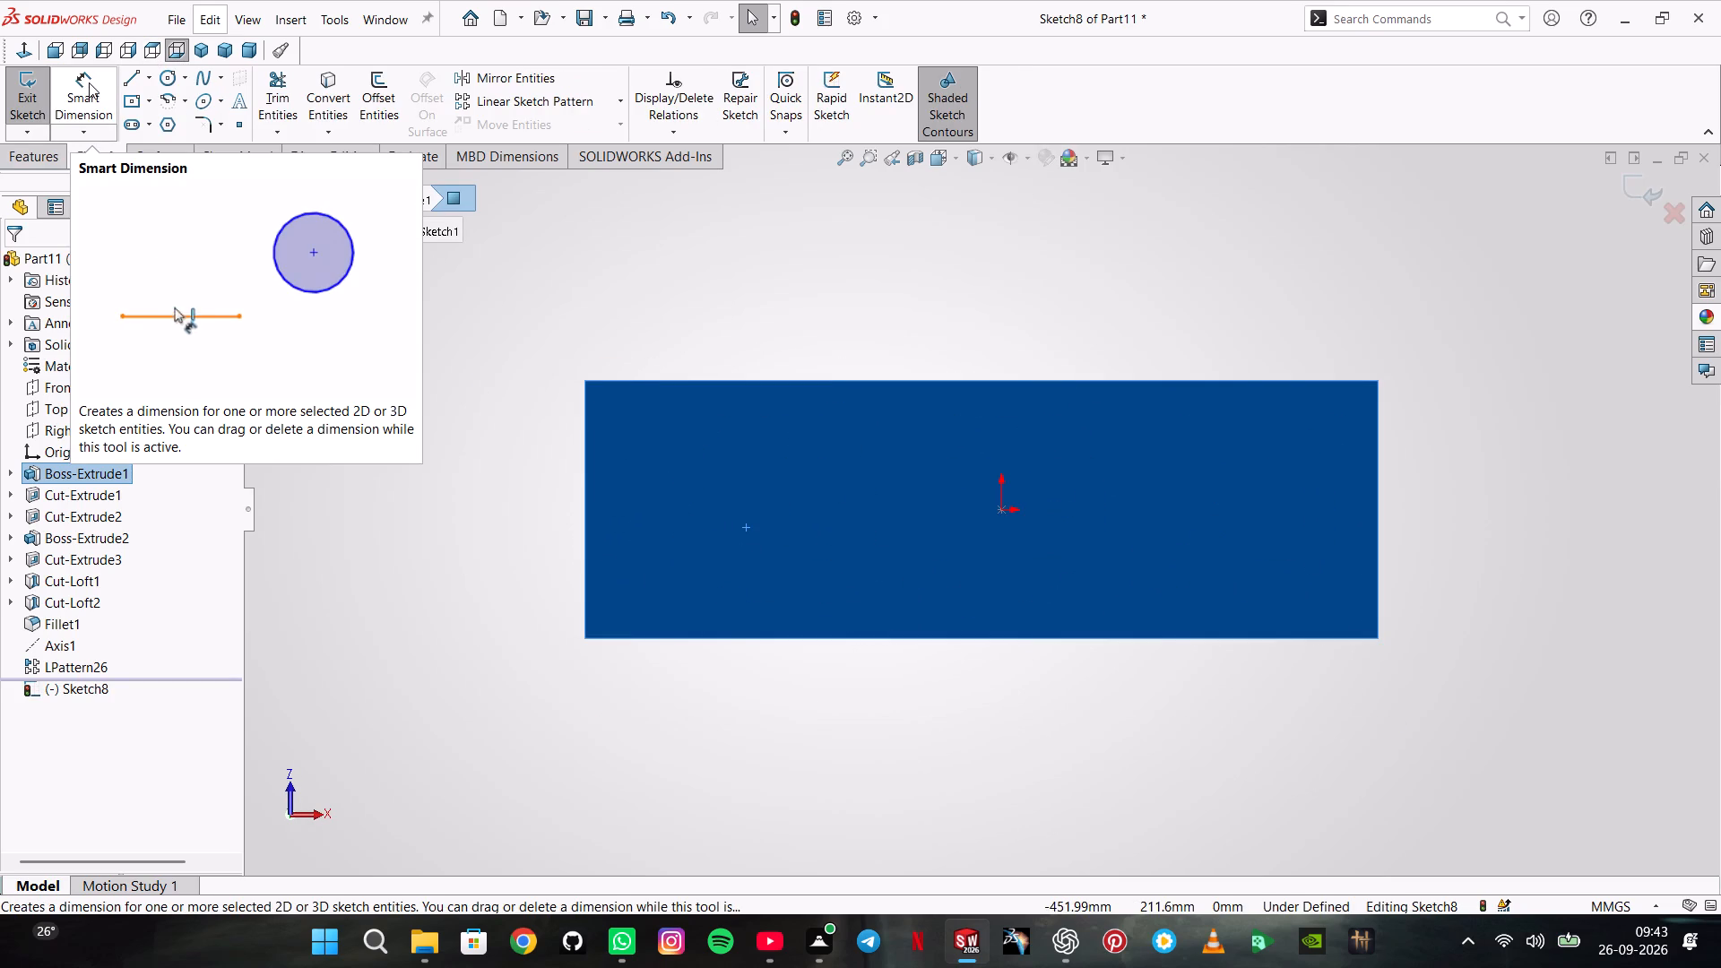
click(135, 99)
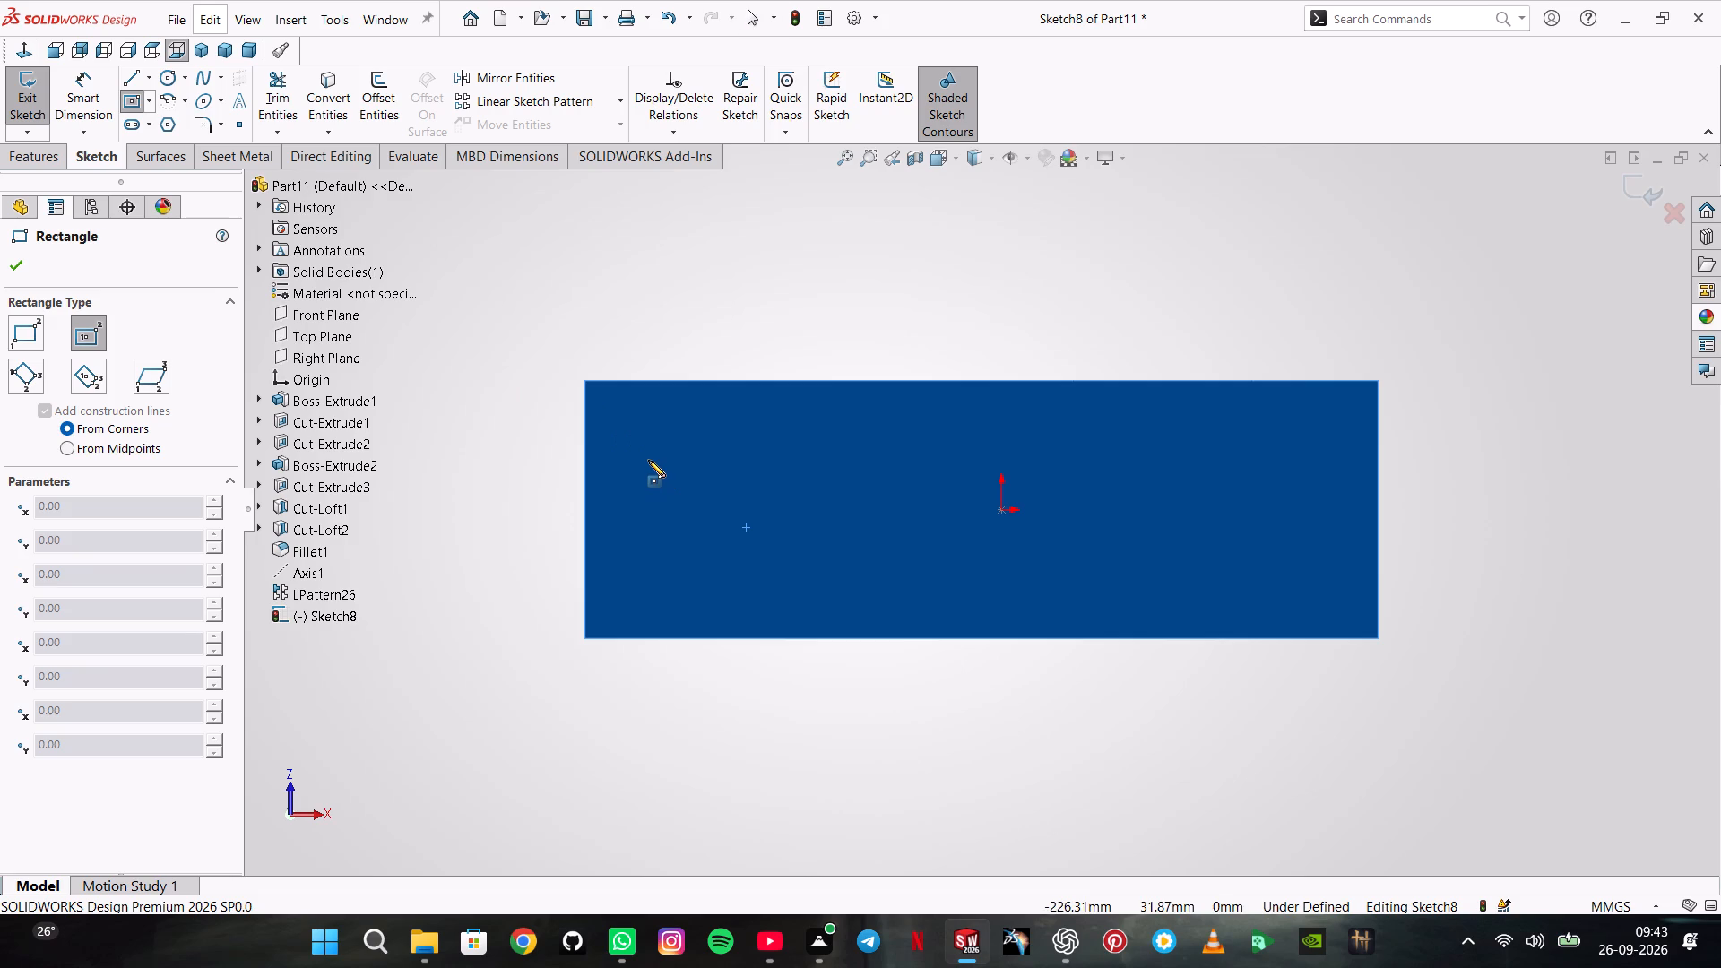
click(648, 460)
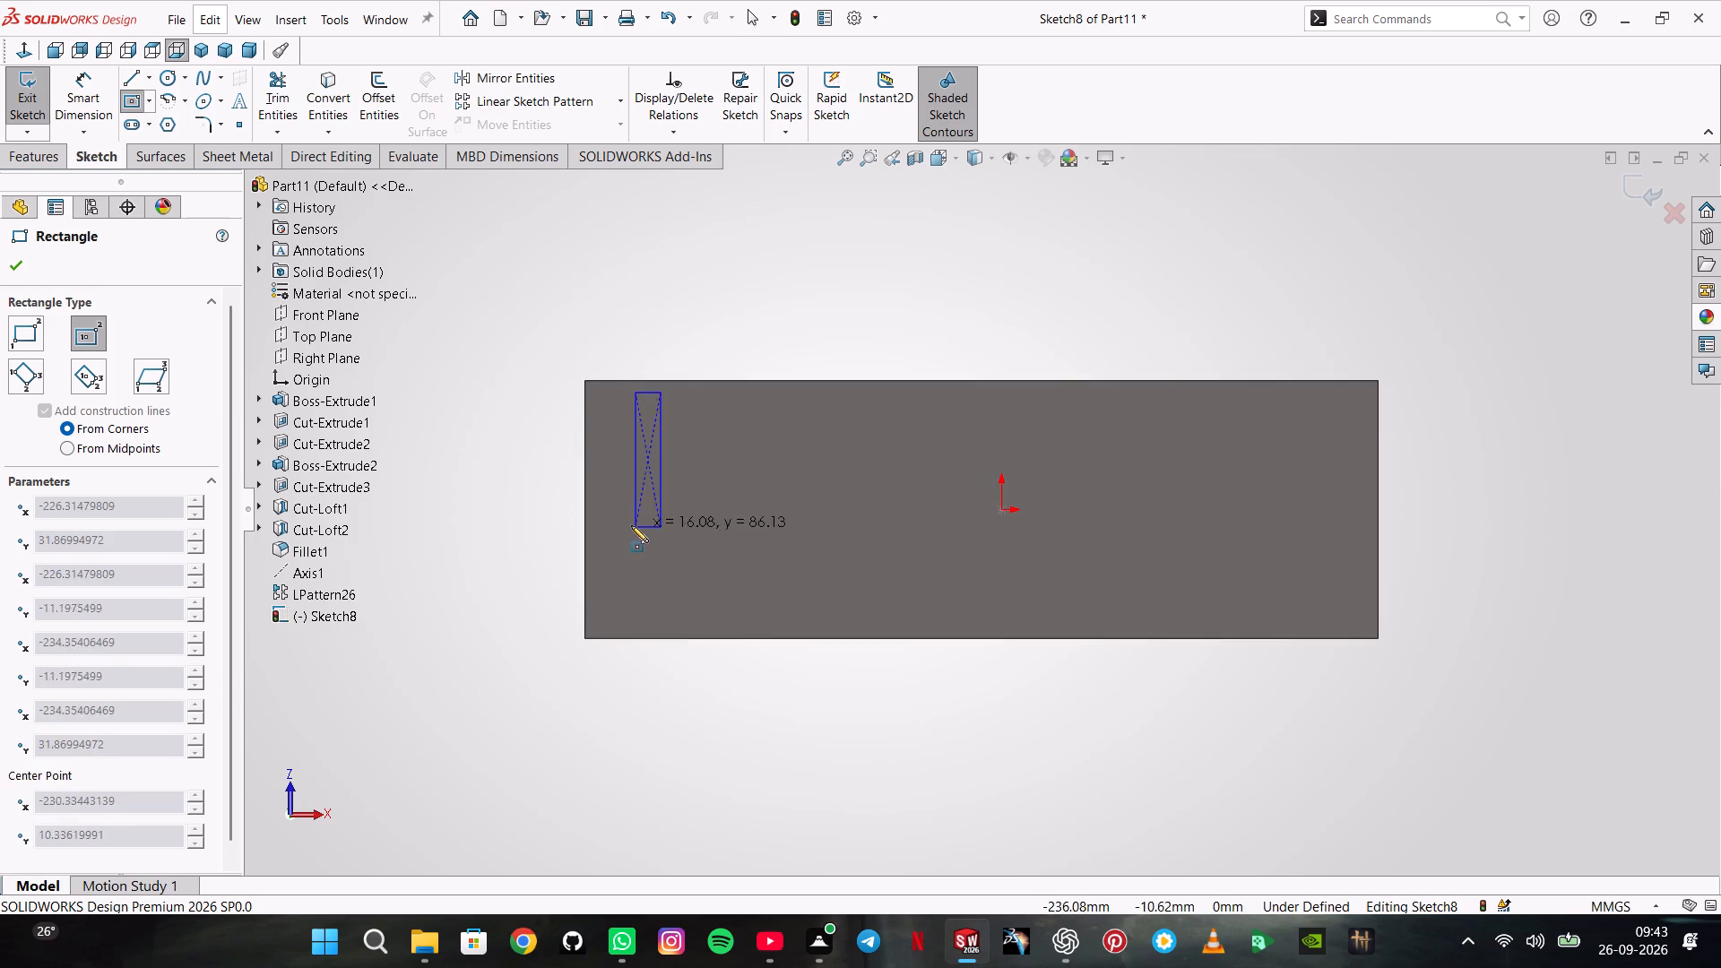
click(628, 523)
Dimension the rectangle to 19 mm wide and 50.8 mm long.
click(67, 85)
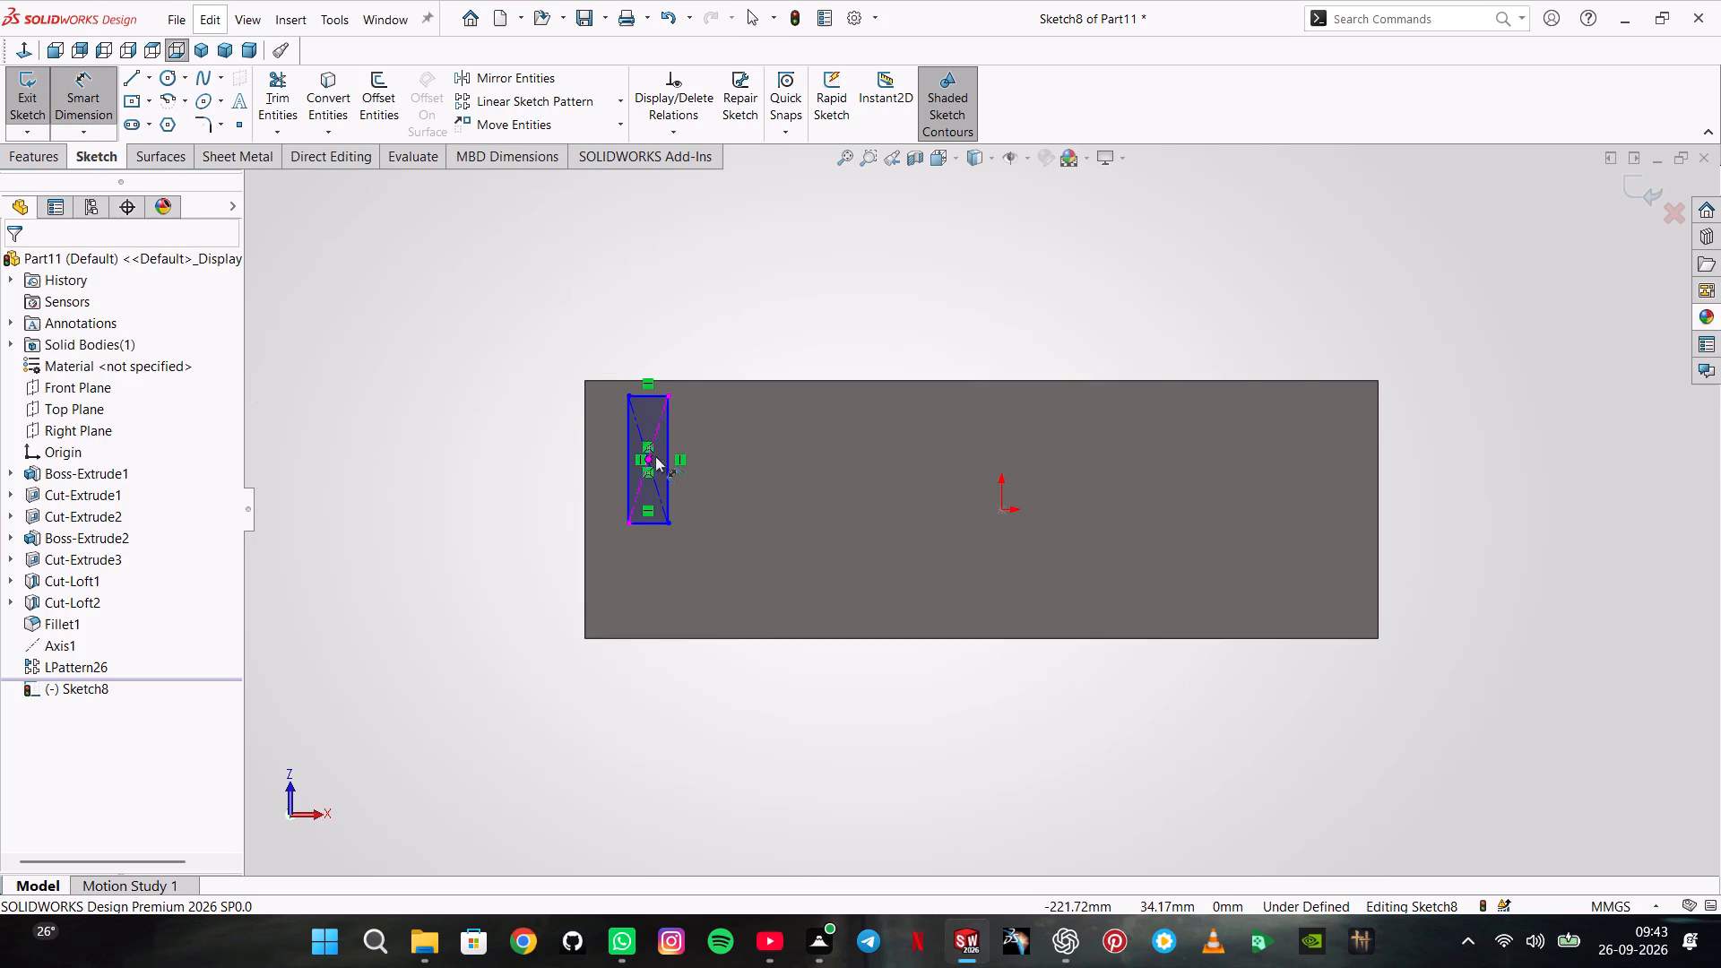
click(651, 395)
click(663, 282)
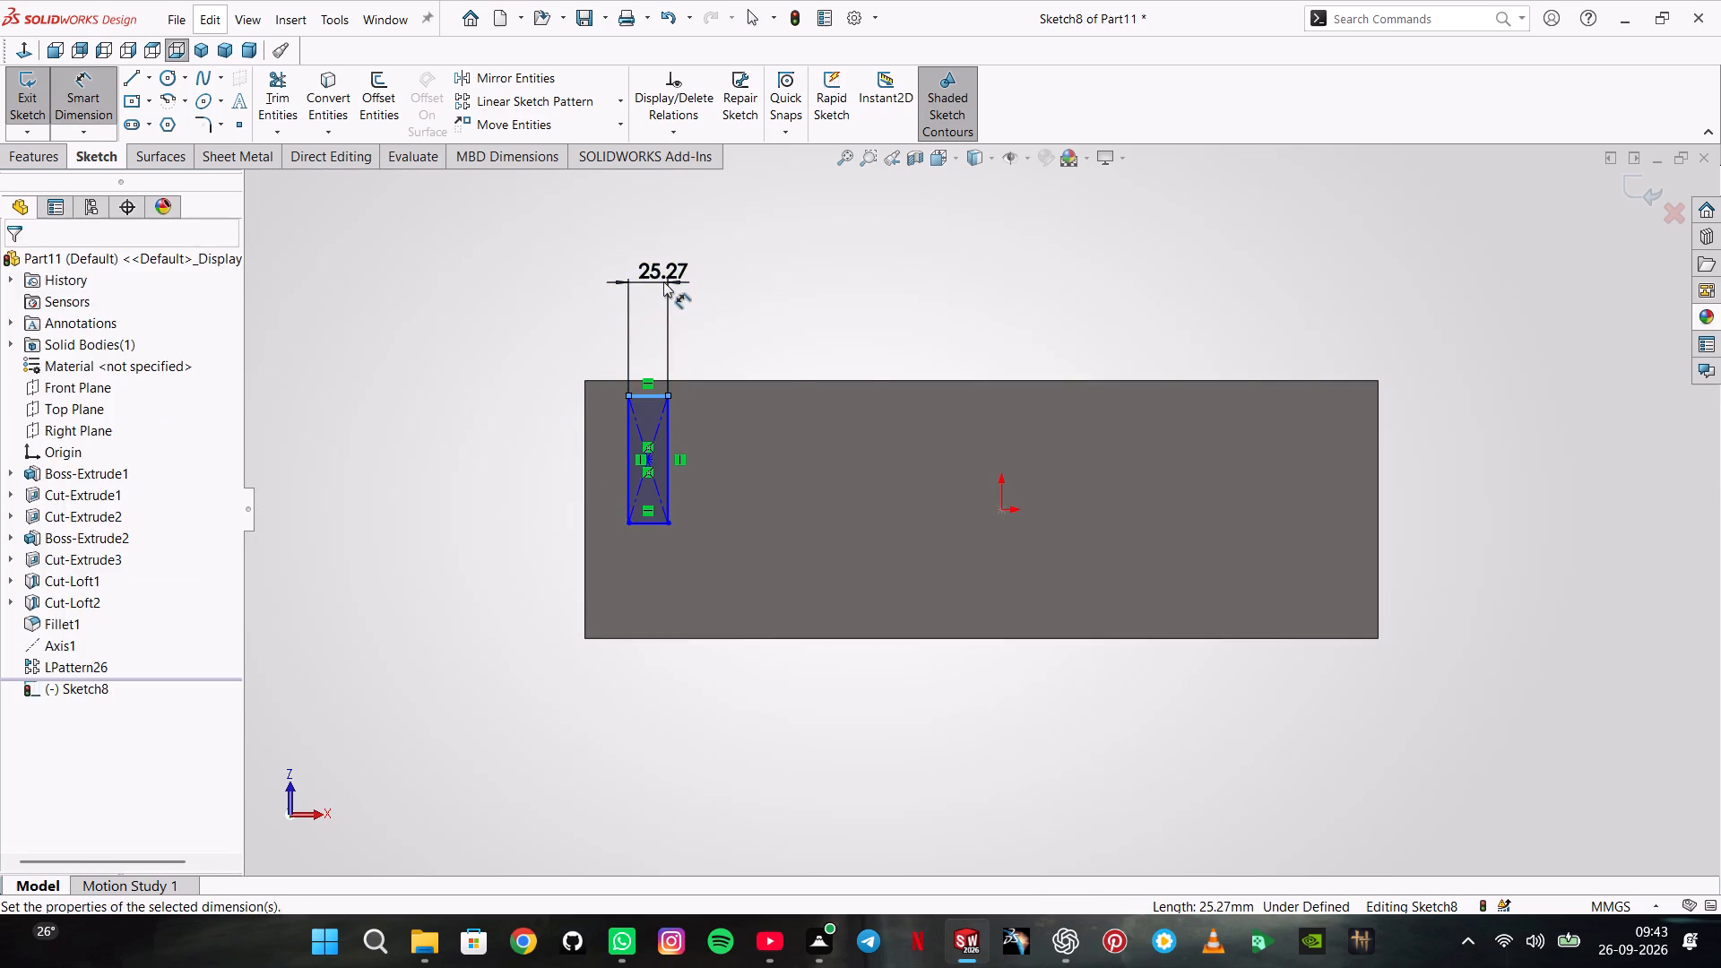
text(19)
key(Return)
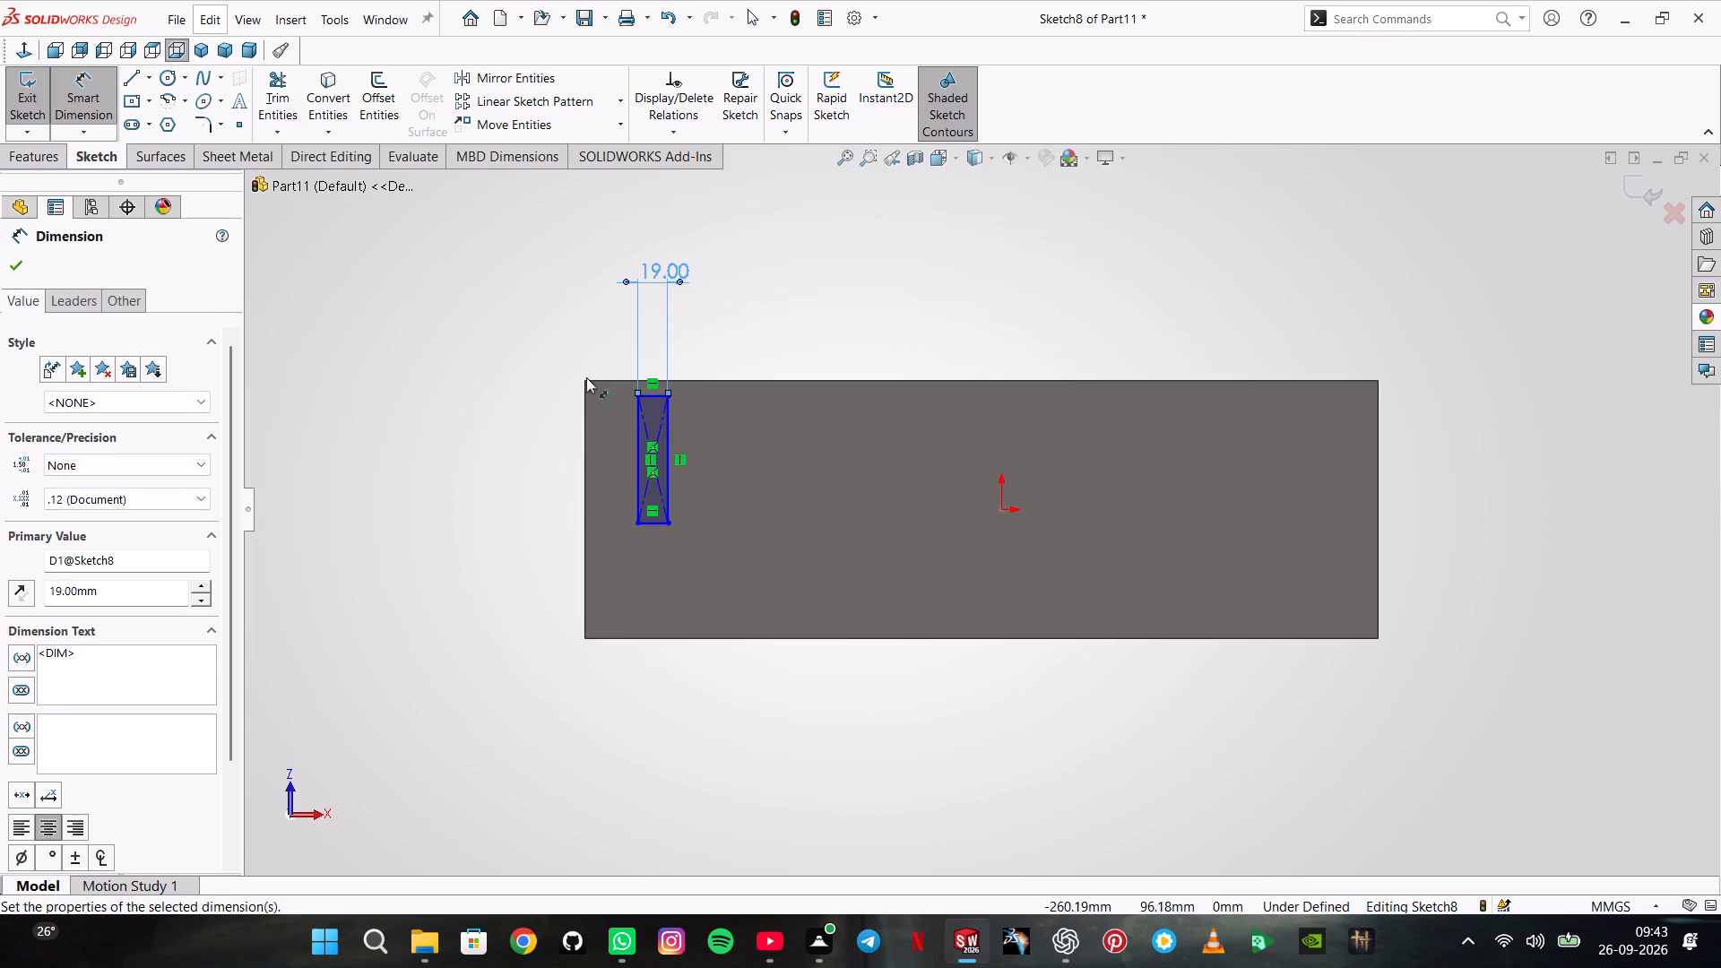
scroll(627, 468, down, 5)
scroll(956, 449, up, 2)
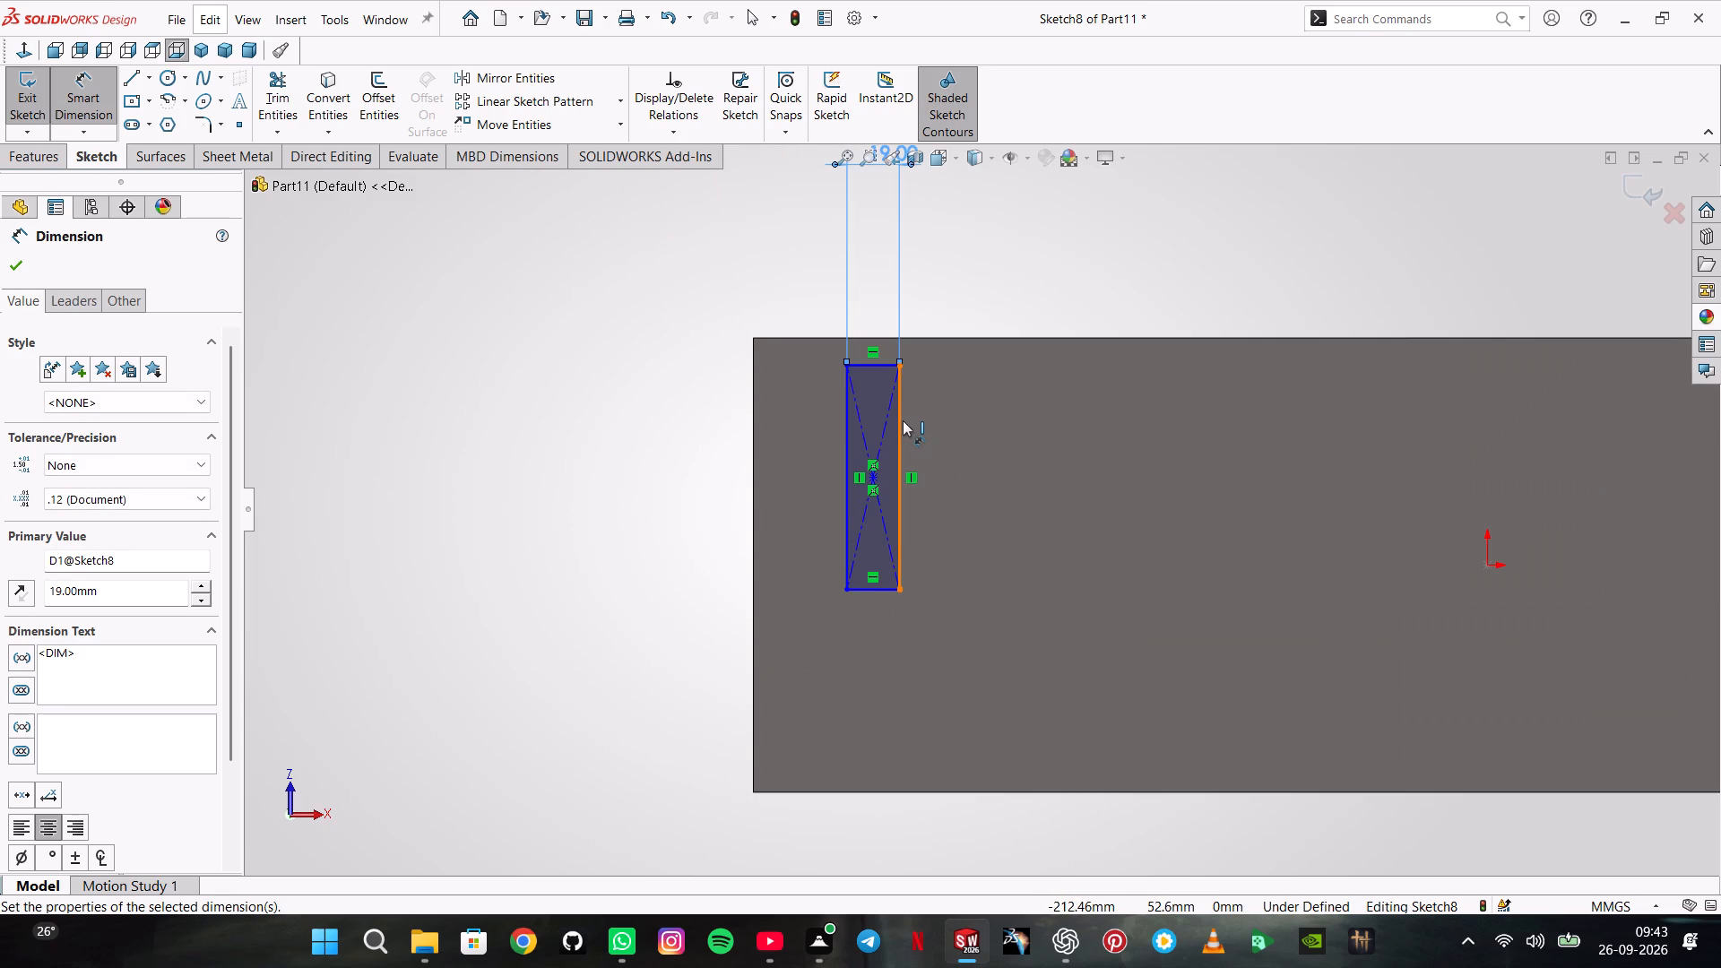
click(903, 420)
click(975, 449)
text(50.8)
key(Return)
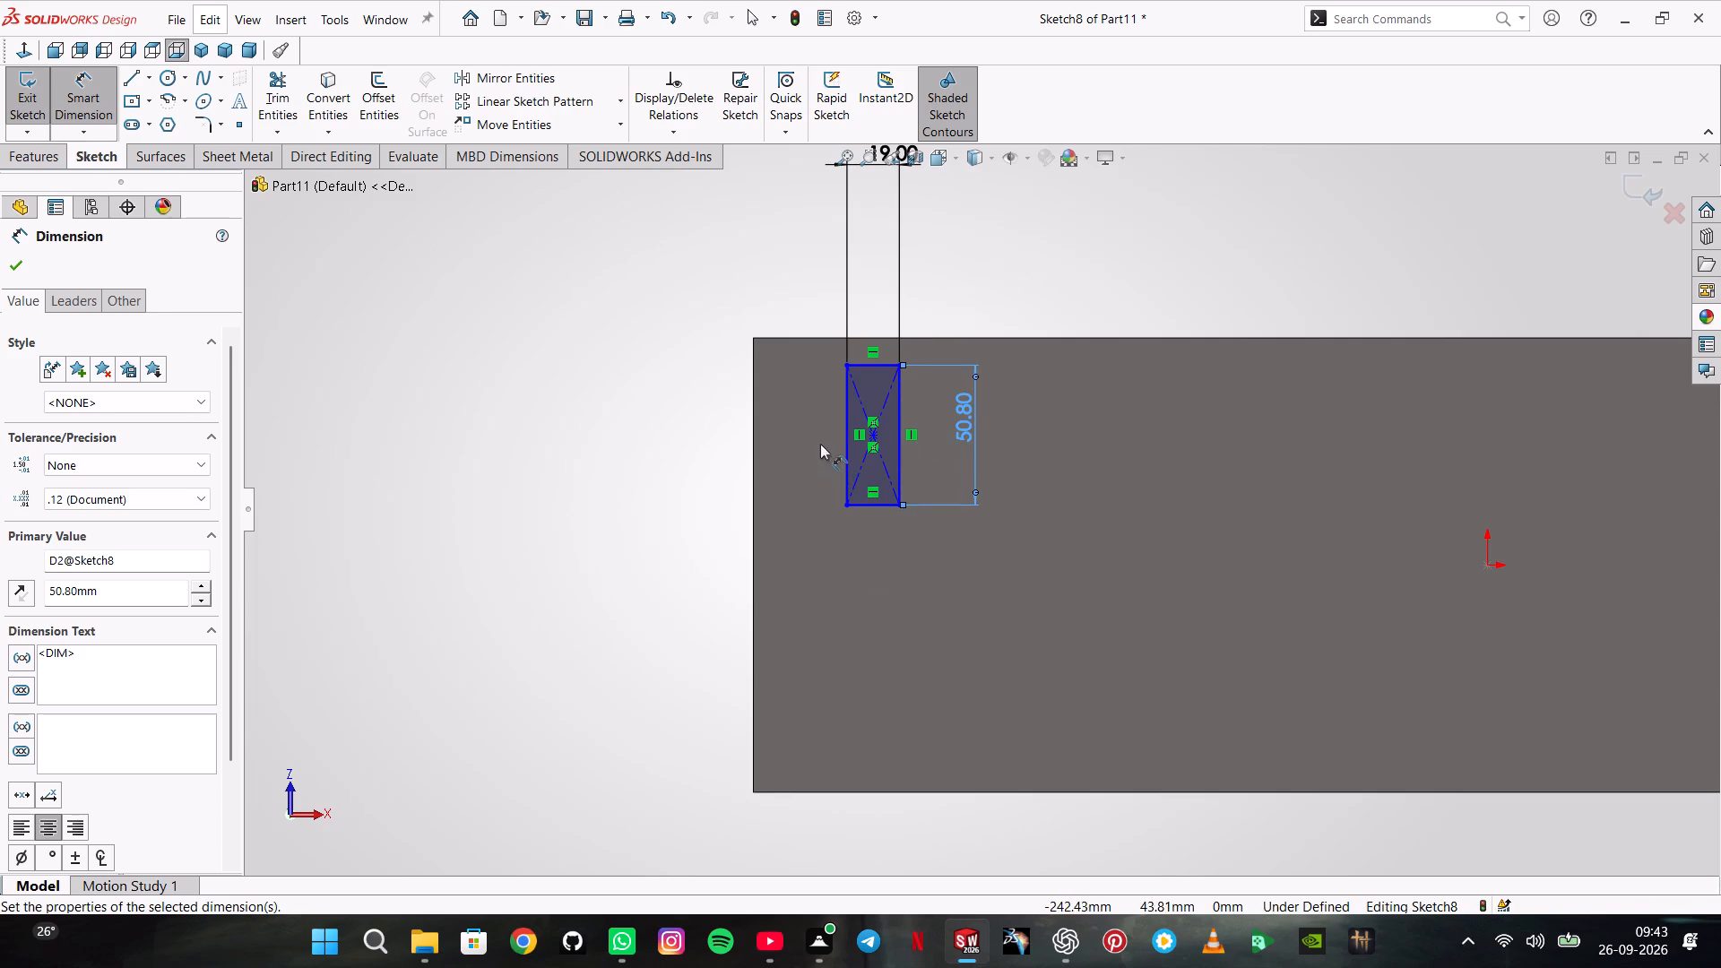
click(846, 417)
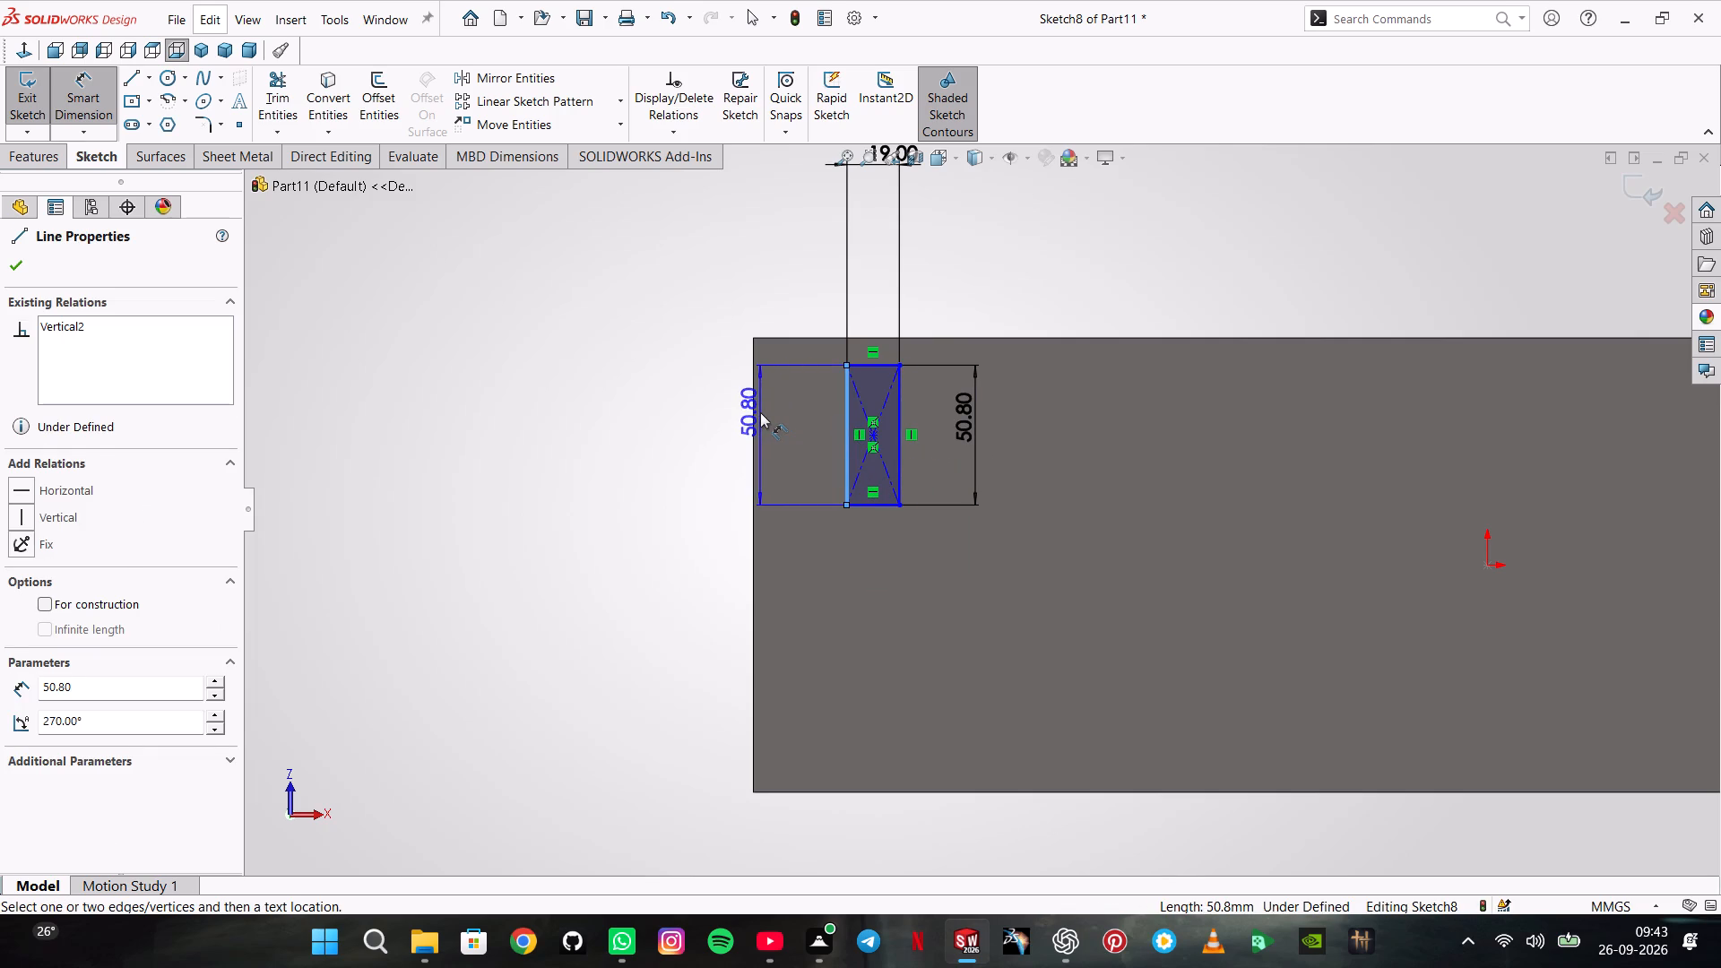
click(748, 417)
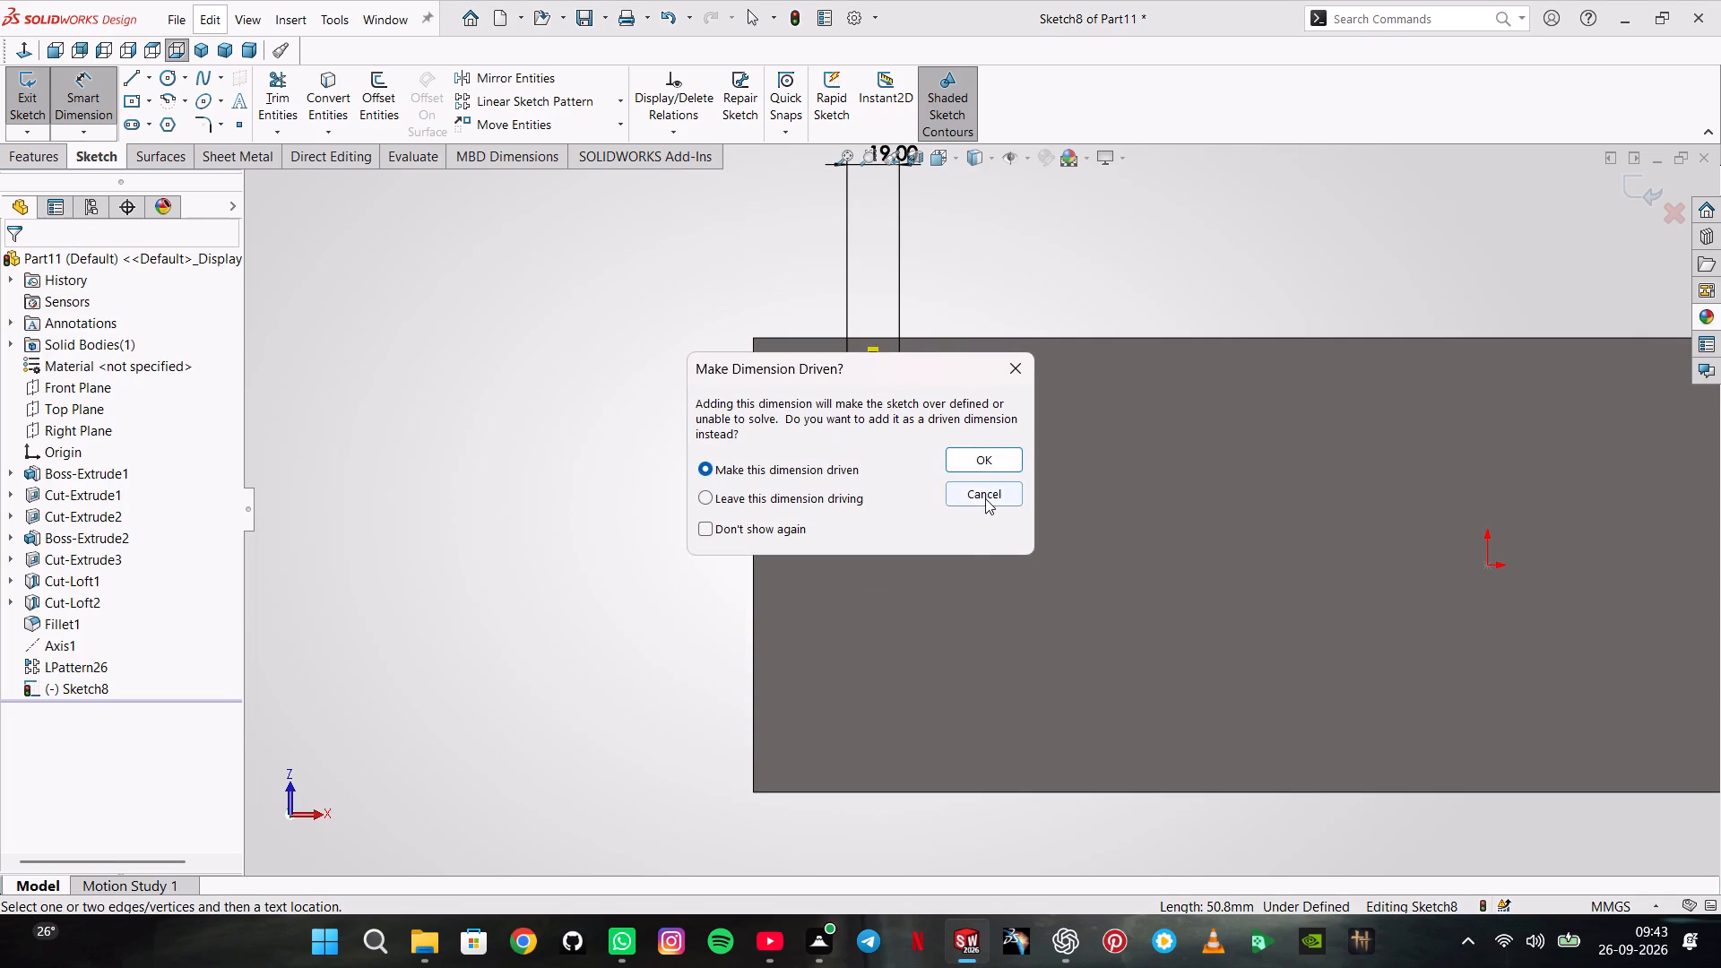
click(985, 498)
Dimension the rectangle's position to 38.1 mm from the block's -X end and 9.52 mm from its +Z edge.
click(849, 431)
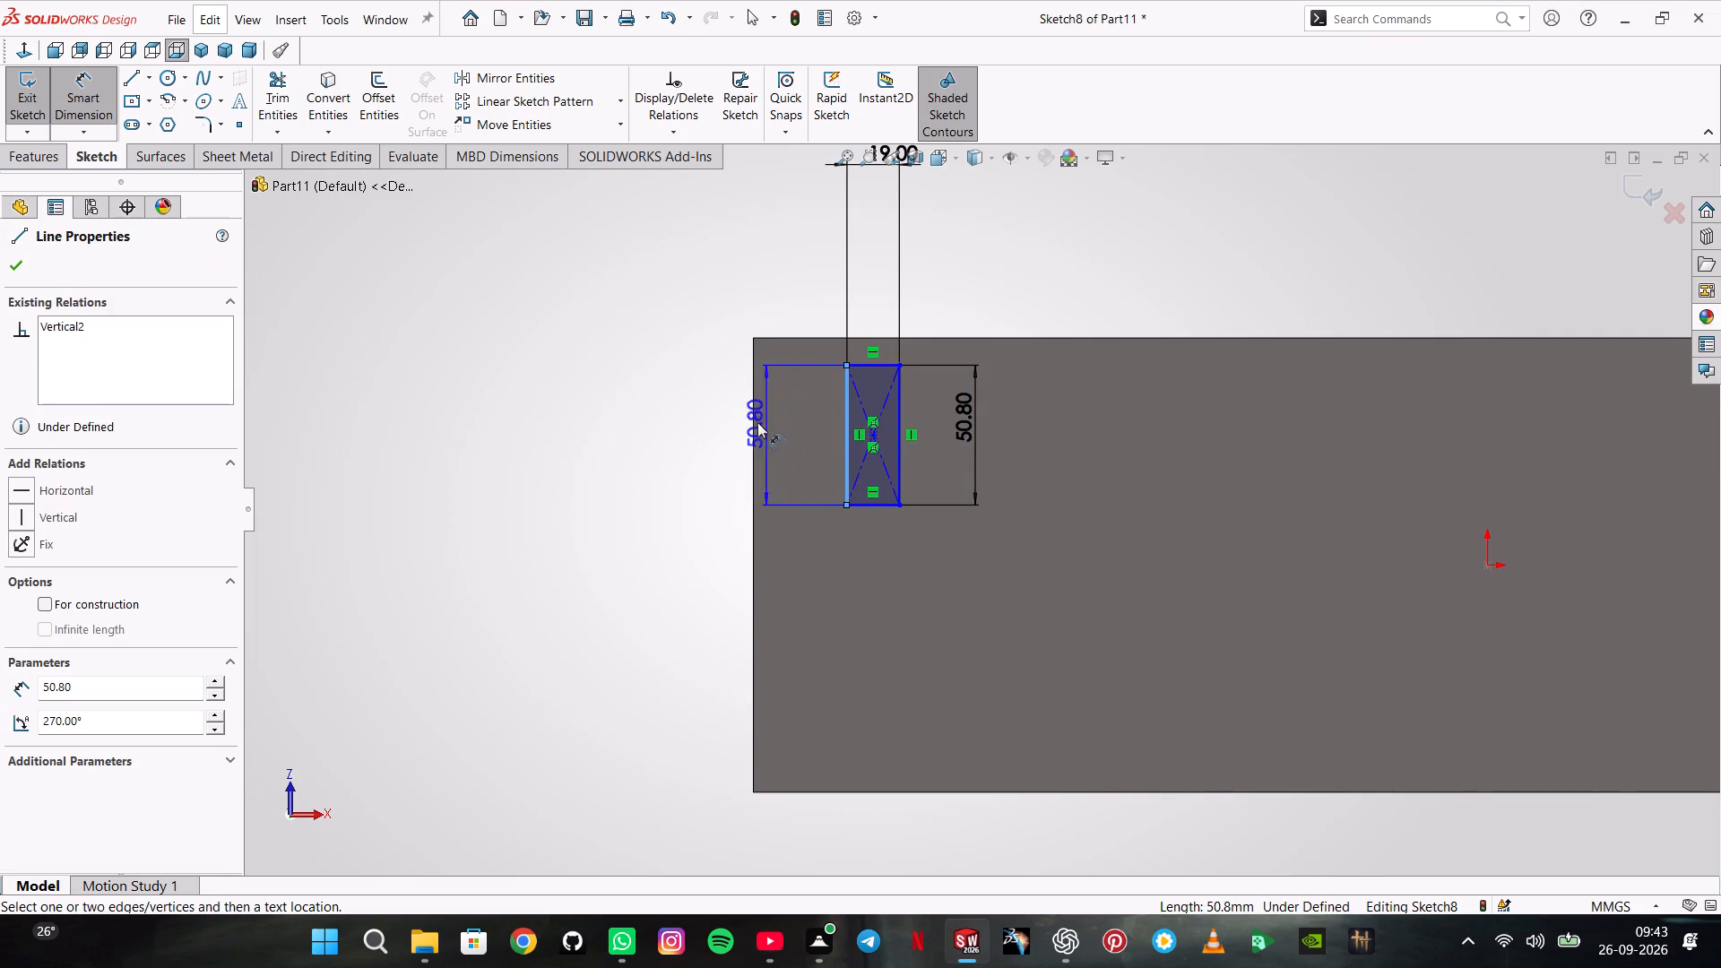
click(752, 421)
click(795, 284)
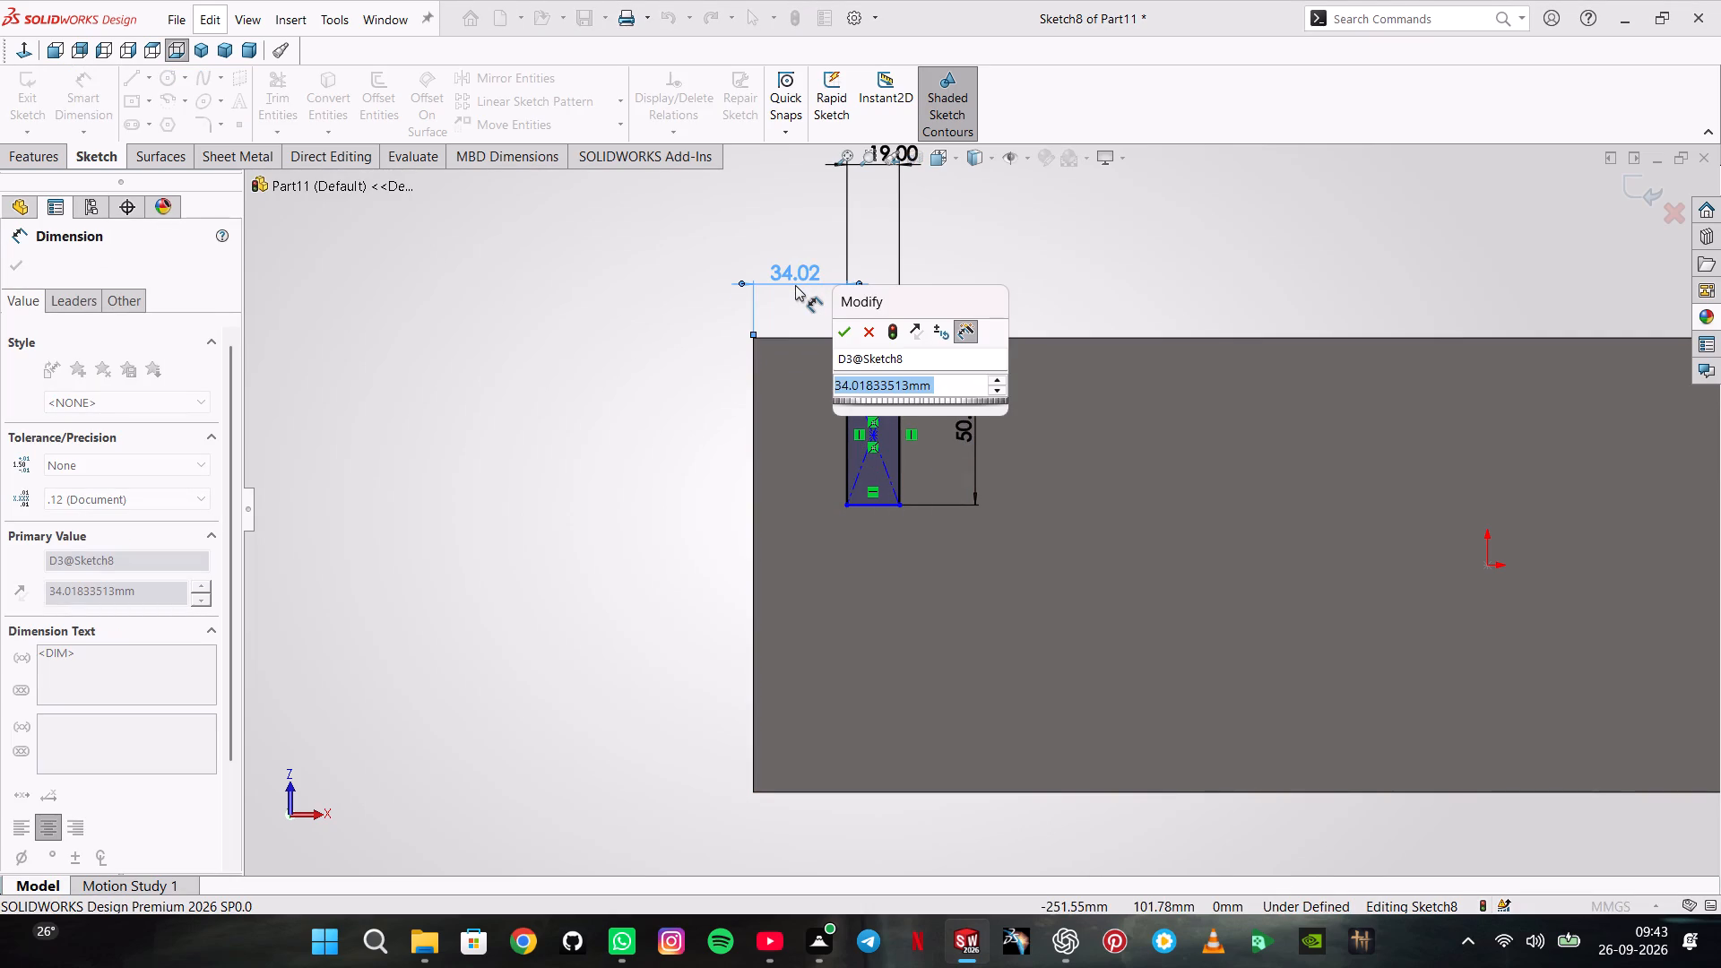
text(38.1)
key(Return)
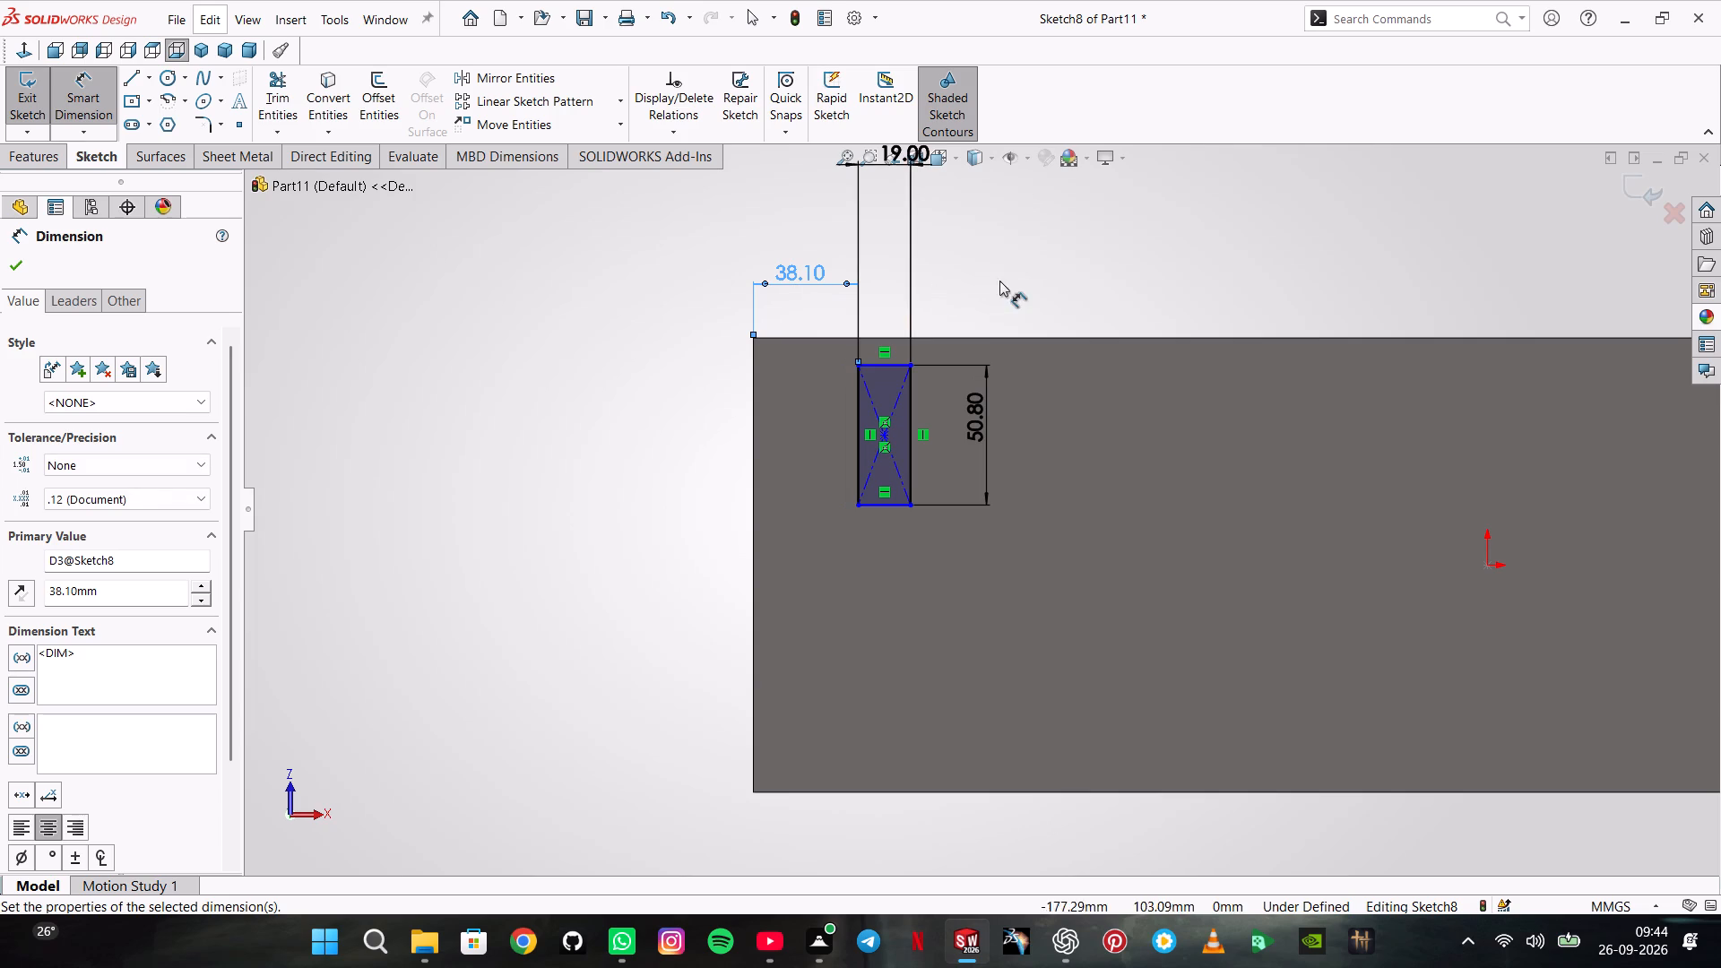
click(808, 340)
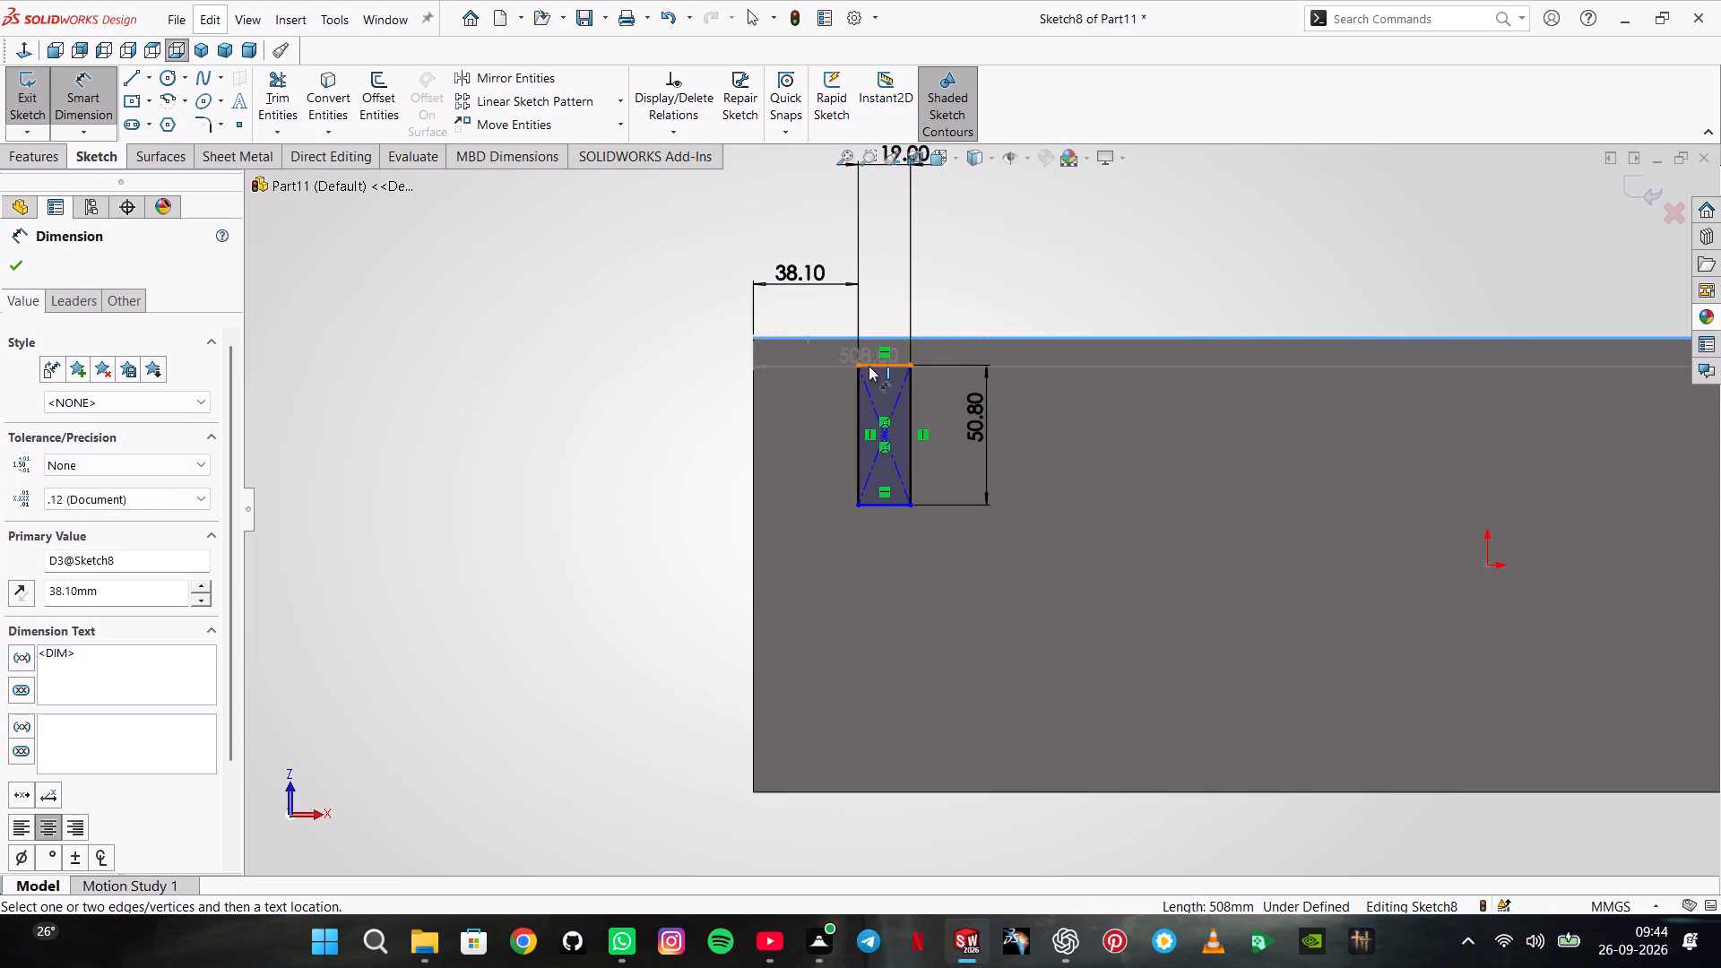
click(869, 366)
click(691, 350)
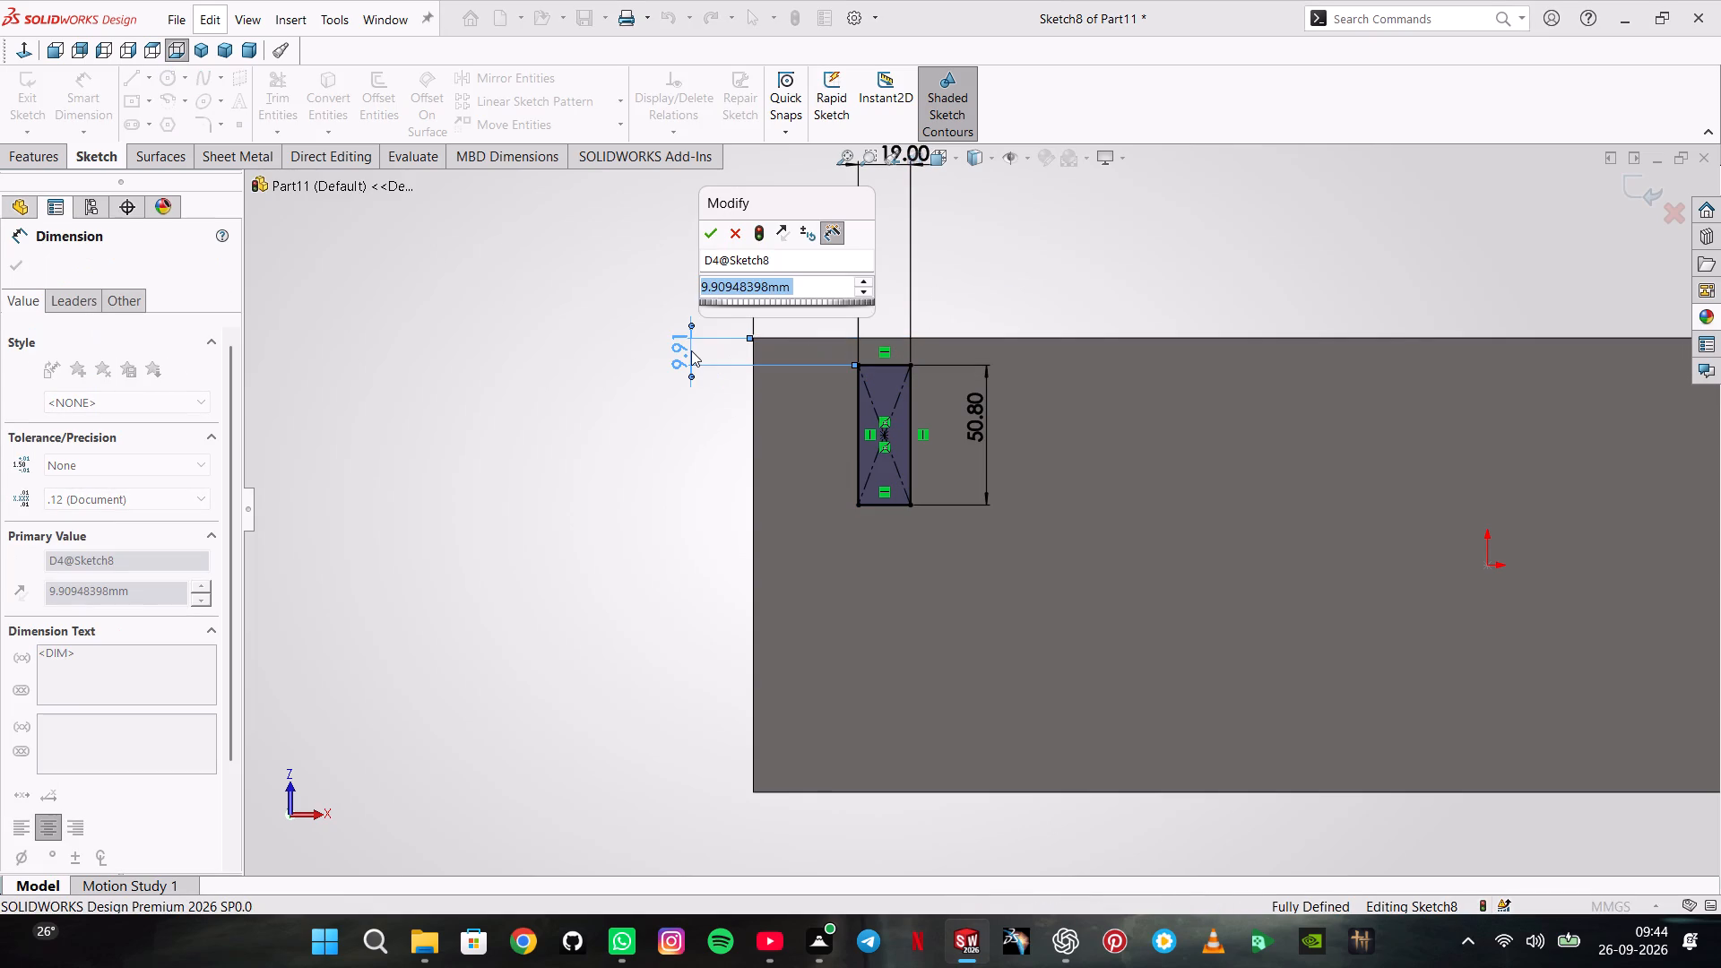
text(9.52)
key(Return)
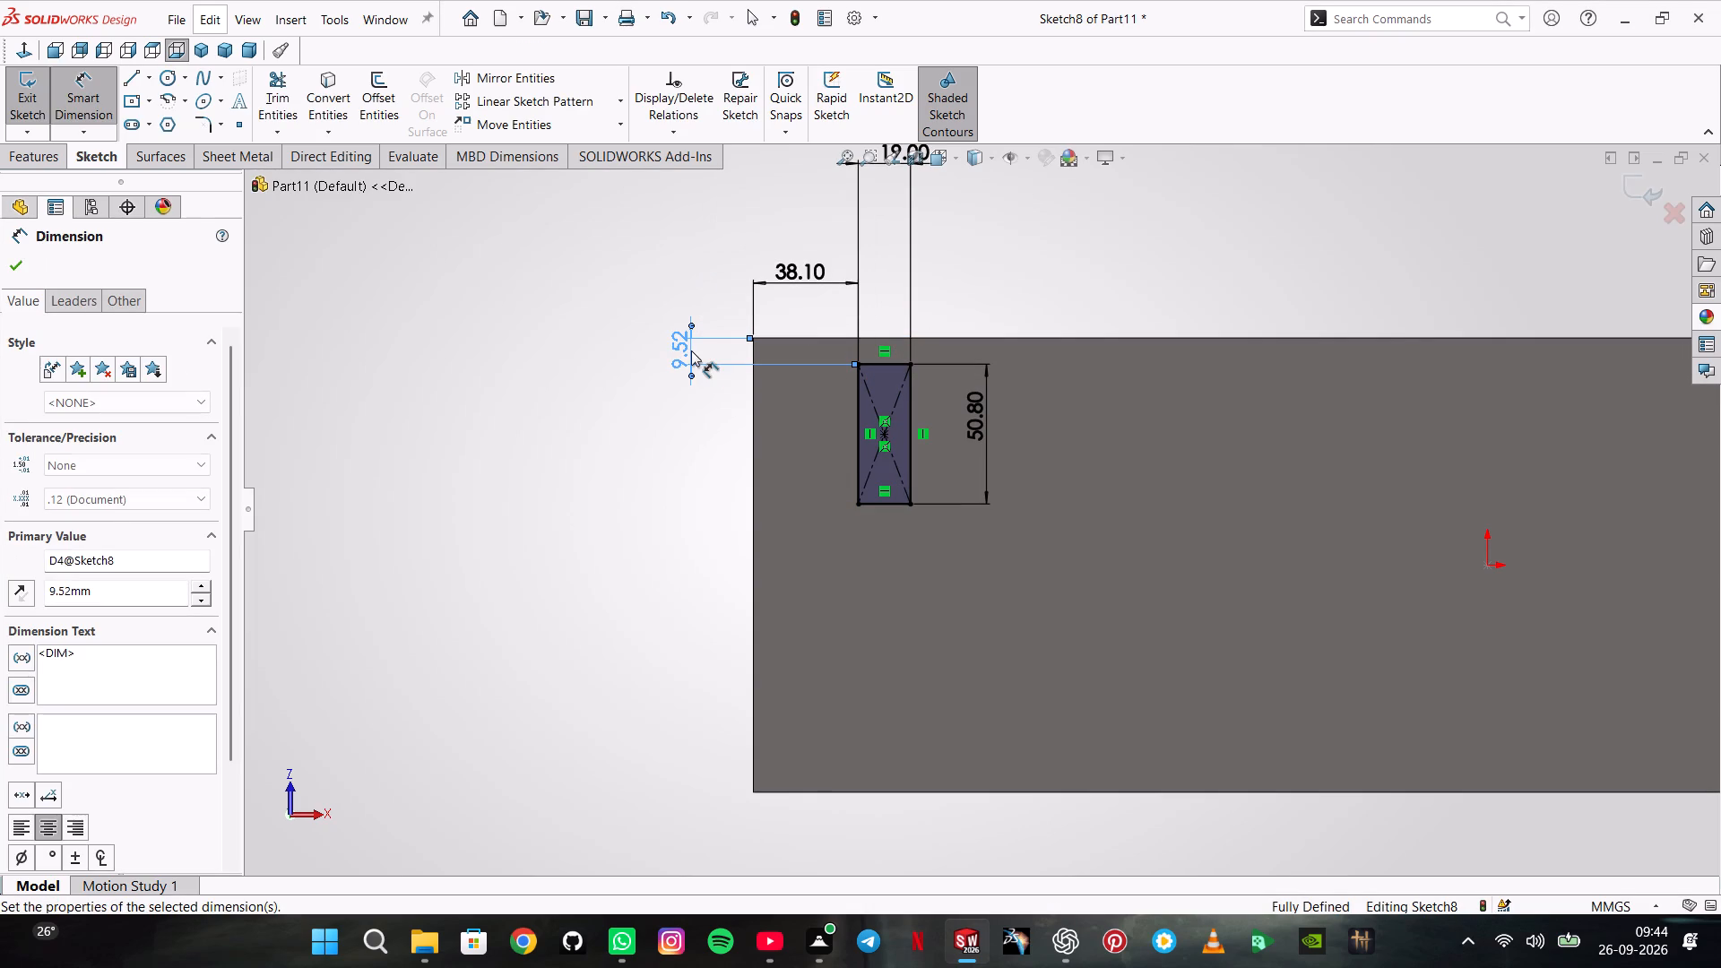
click(16, 271)
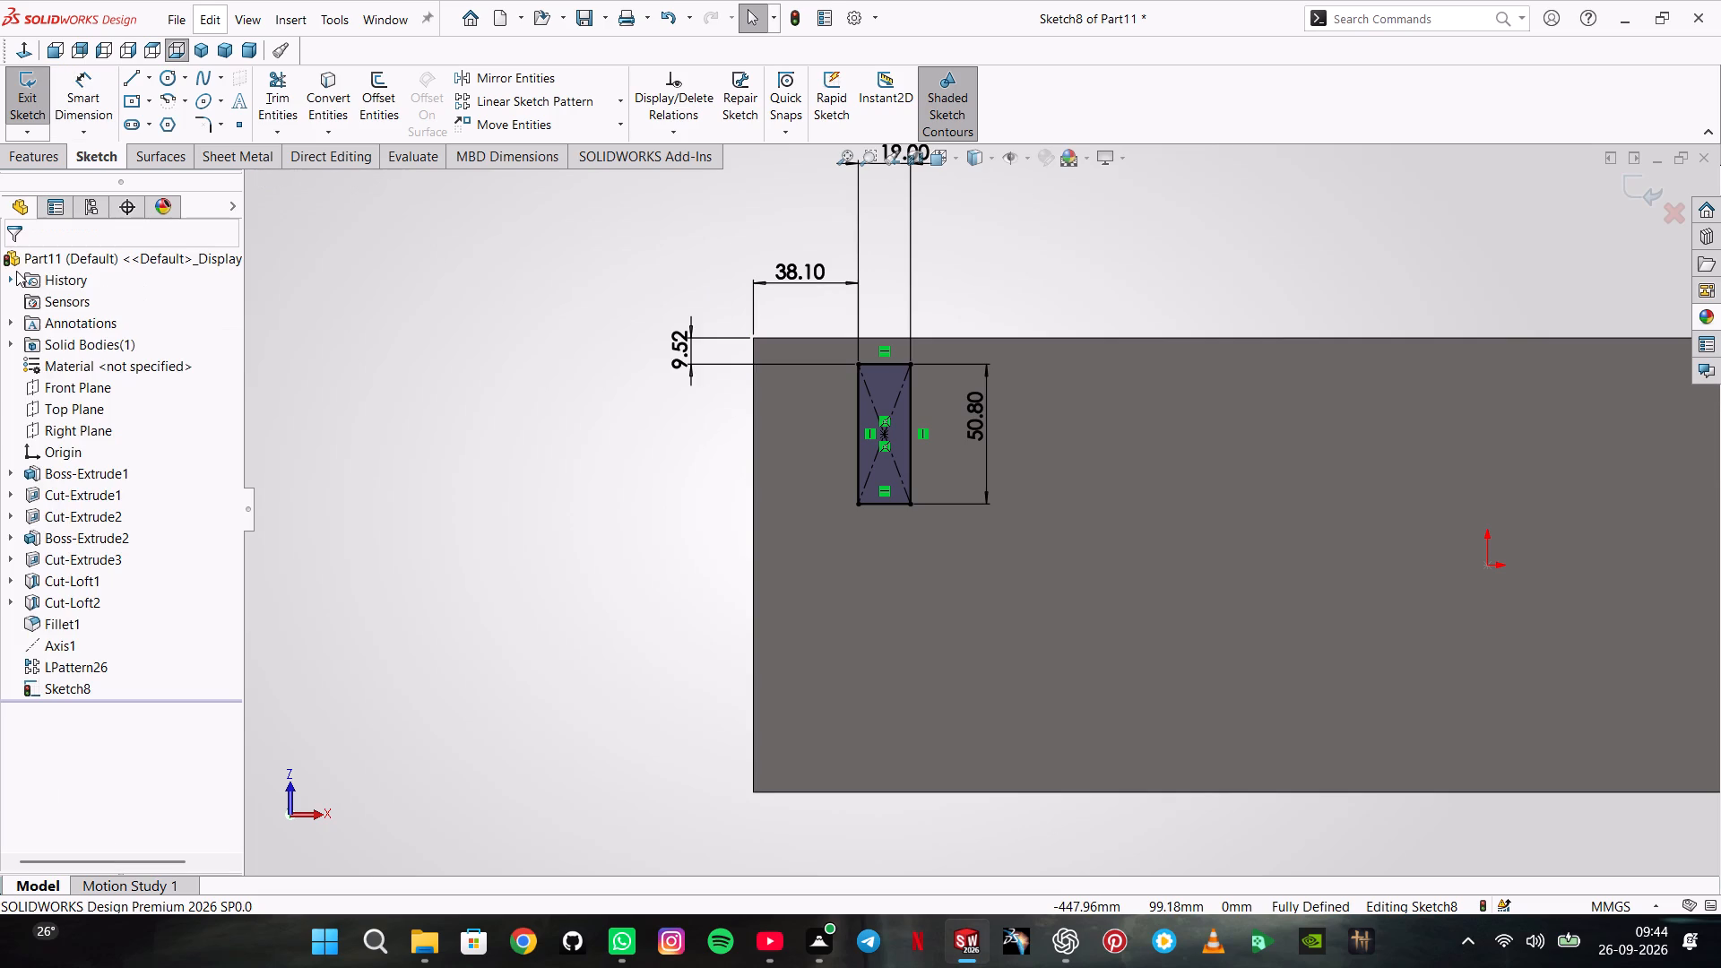
Extrude the rectangle as a blind boss 22.23 mm downward from the block's bottom face, merged with the block.
click(48, 138)
click(279, 255)
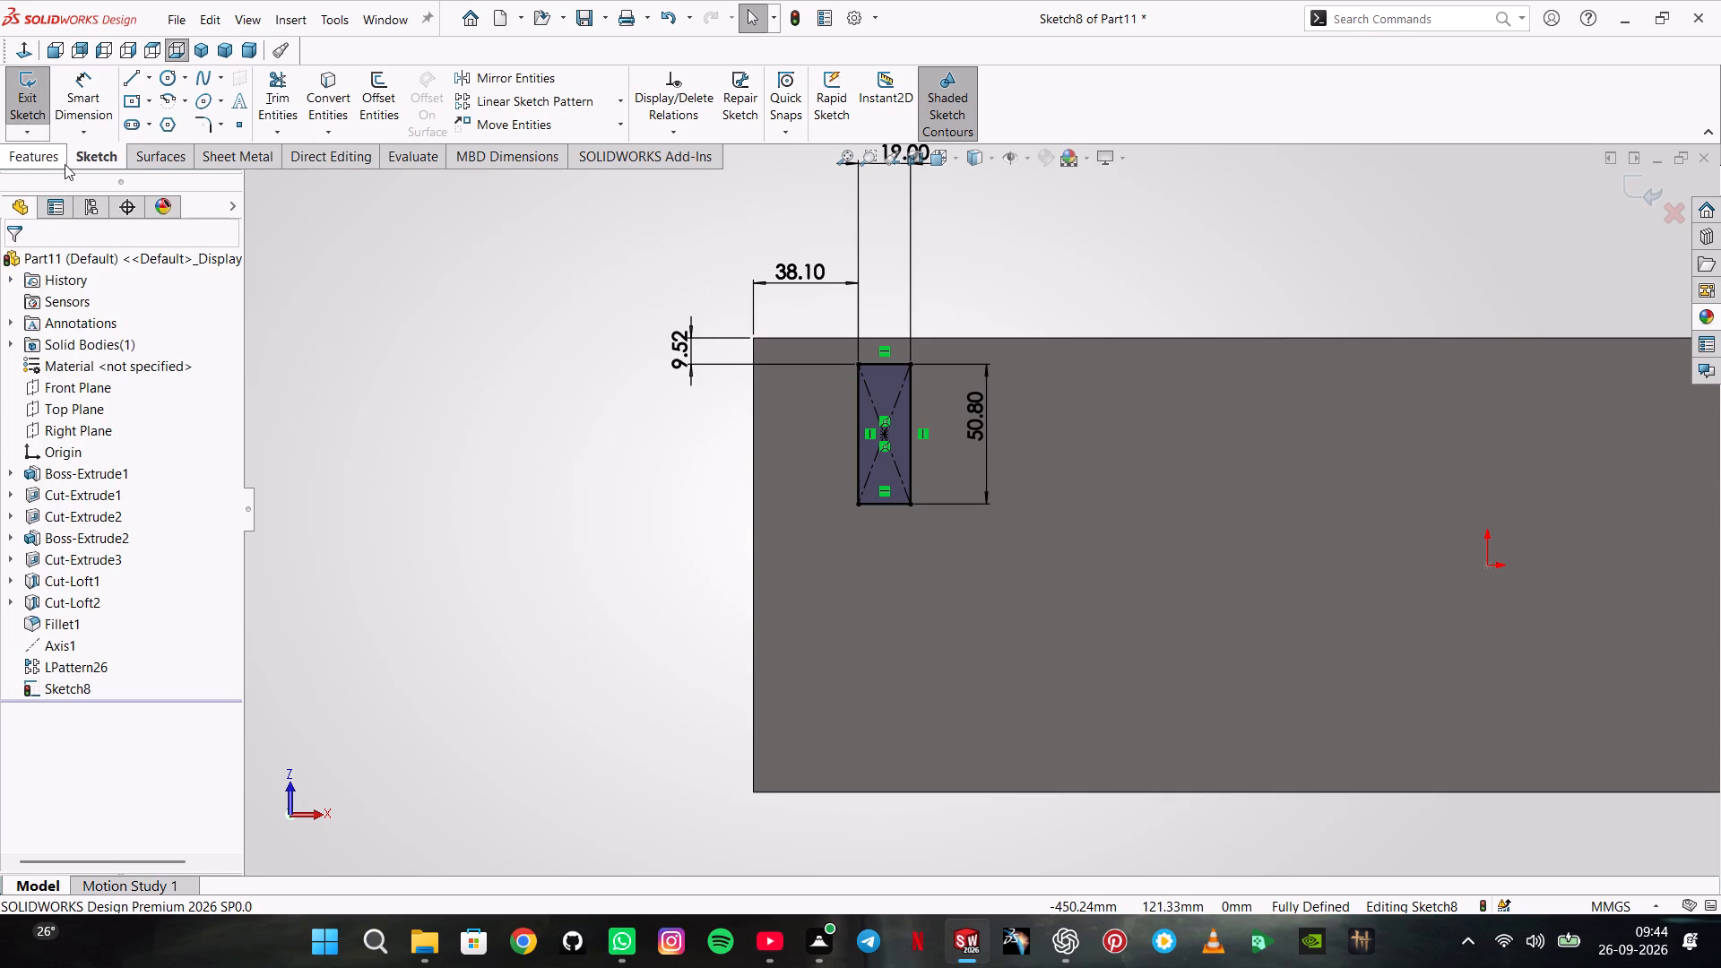
click(55, 158)
click(94, 110)
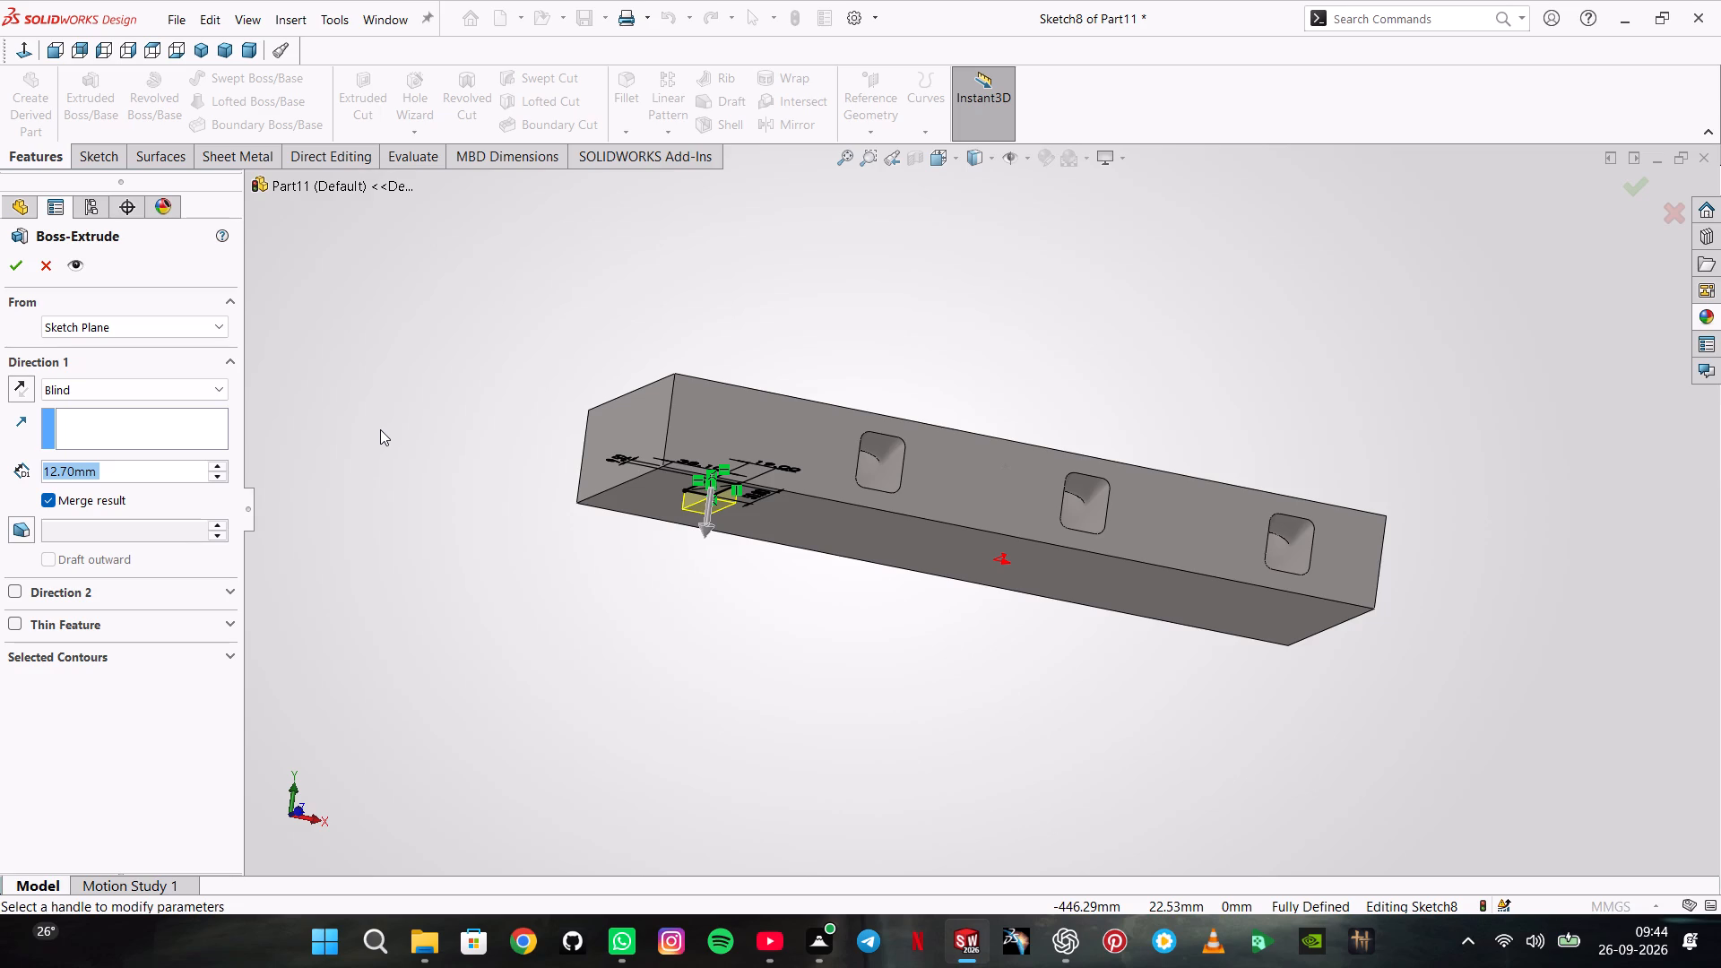
text(22.23)
key(Return)
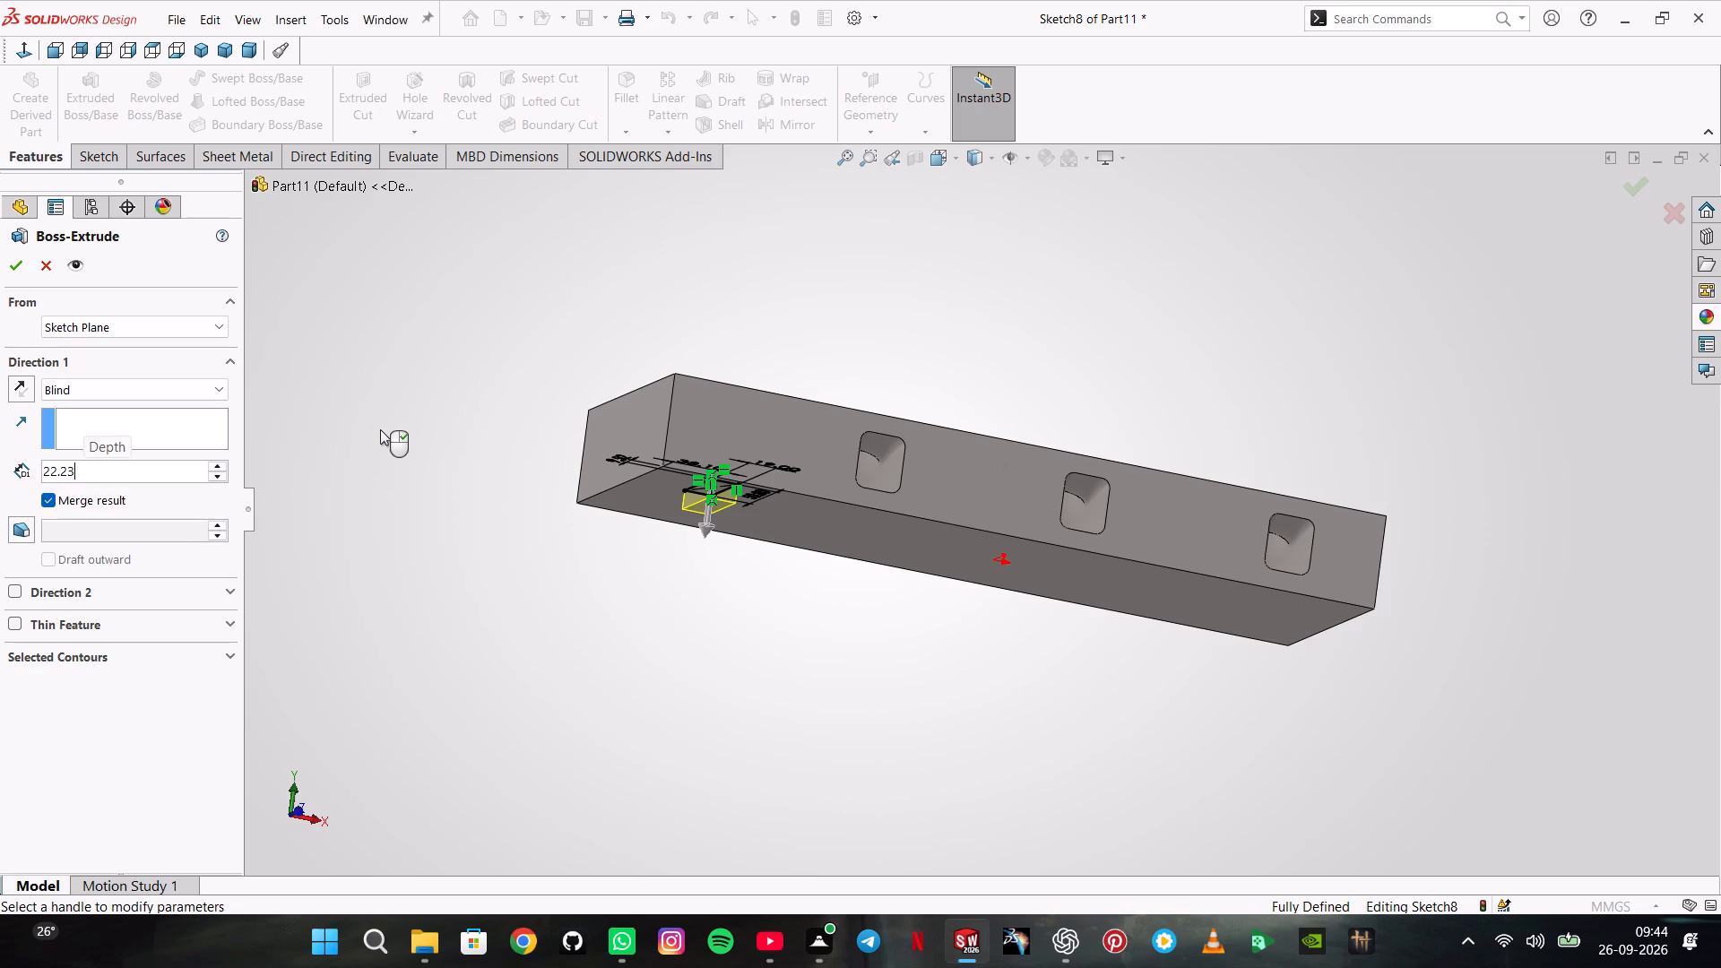
key(Return)
Start a sketch on the new boss's -X face and draw a circle about 21.6 mm in diameter centred on its bottom edge's midpoint.
scroll(380, 429, up, 7)
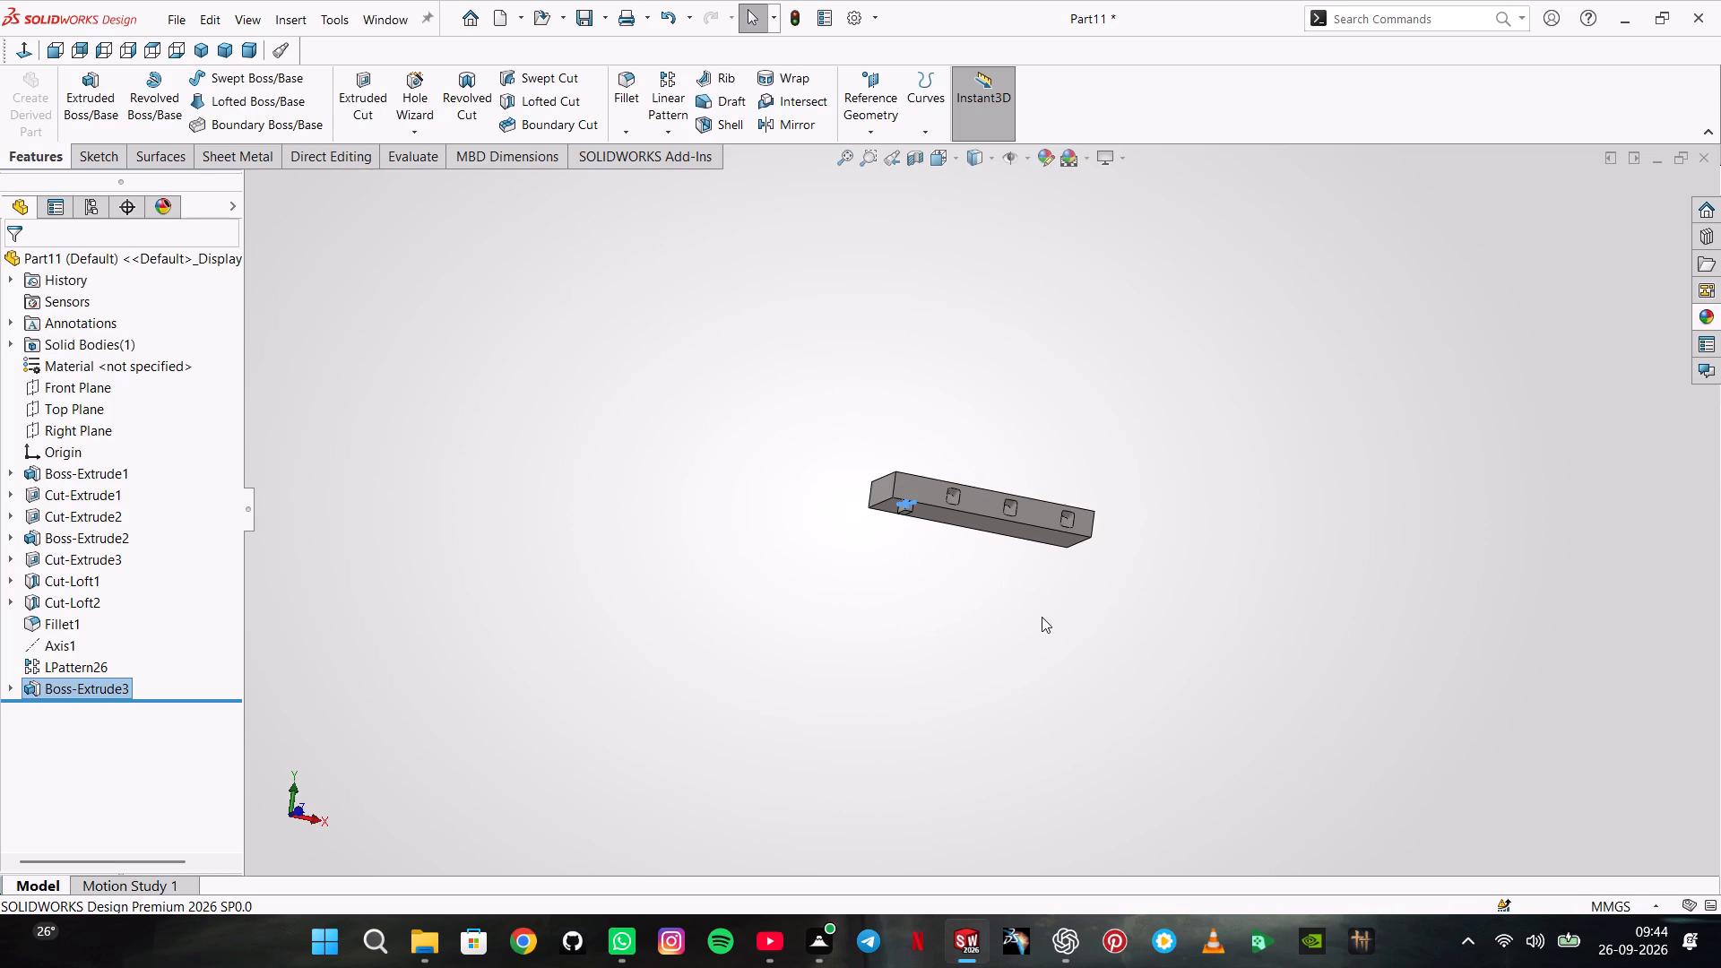
scroll(1039, 609, down, 6)
scroll(645, 259, down, 3)
click(479, 254)
middle_drag(723, 246, 723, 246)
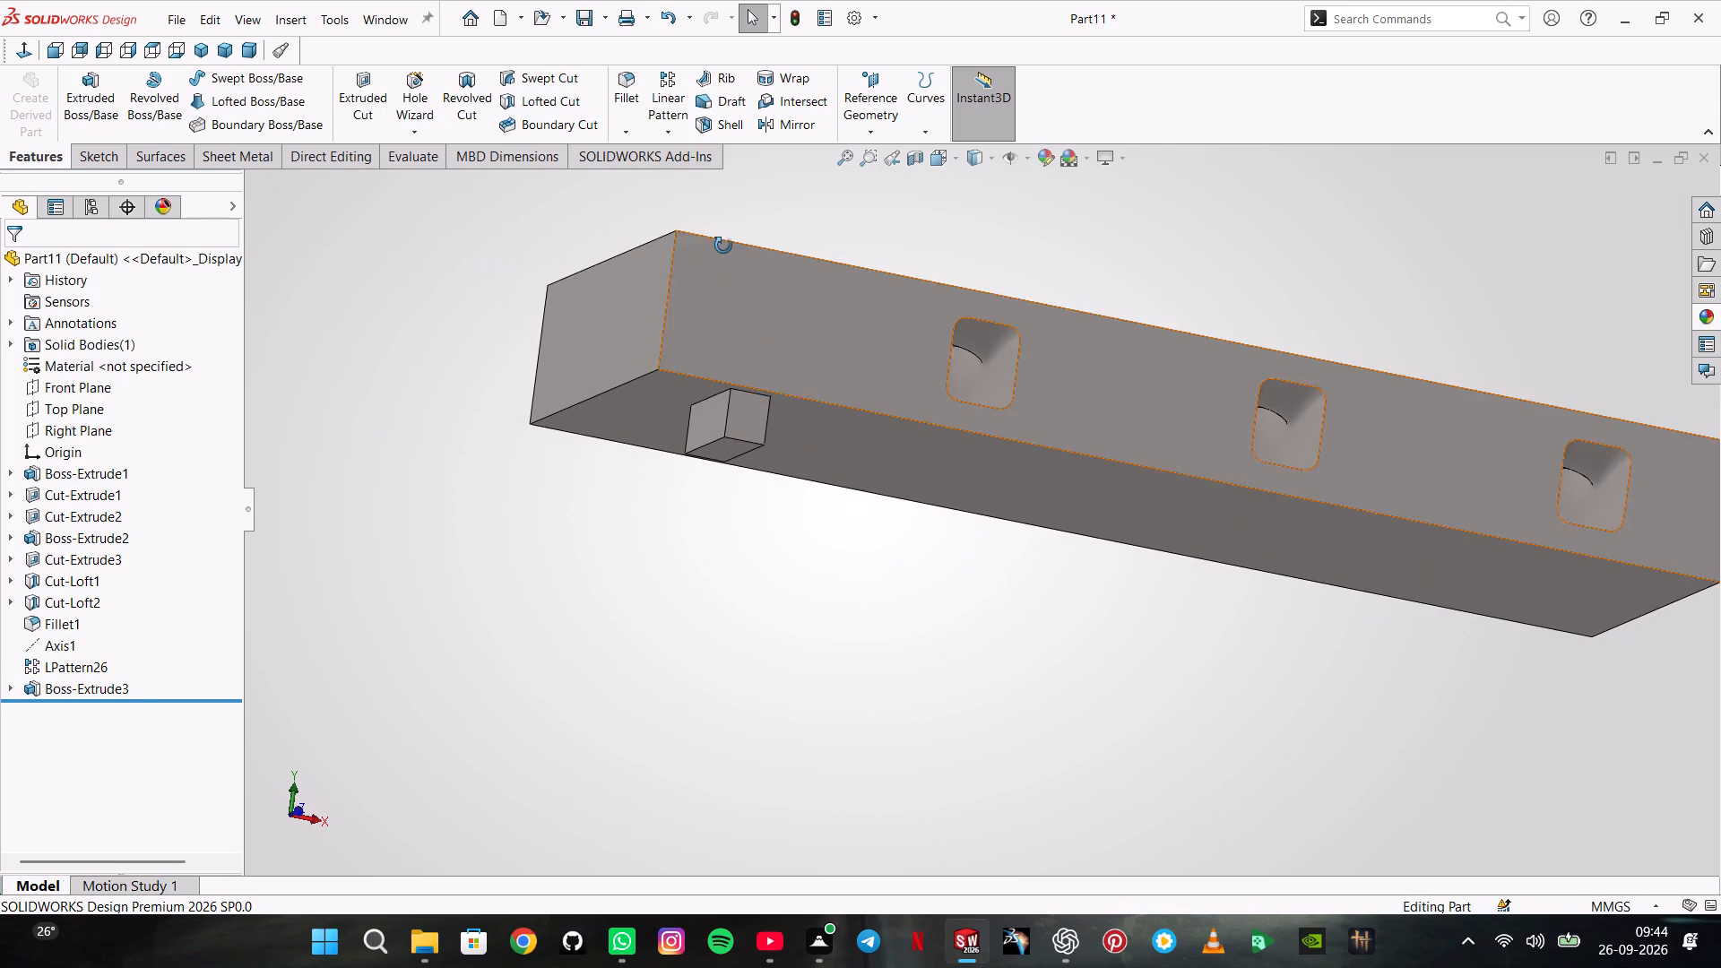
middle_drag(723, 246, 683, 235)
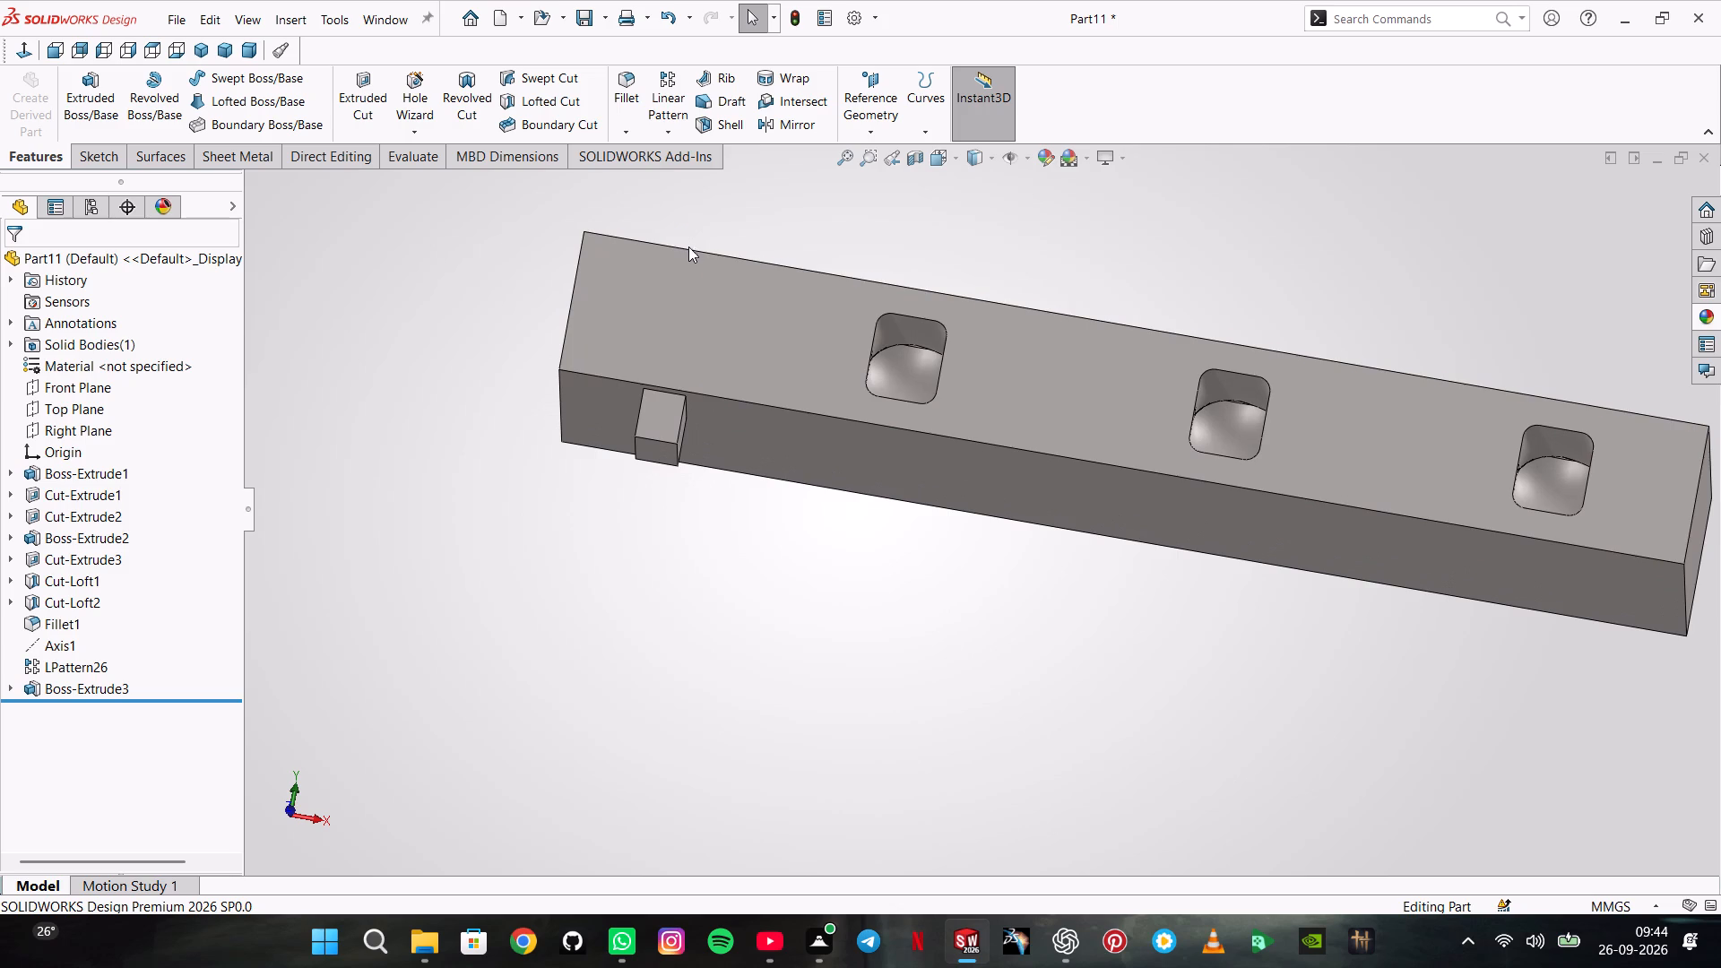
middle_drag(563, 392, 621, 416)
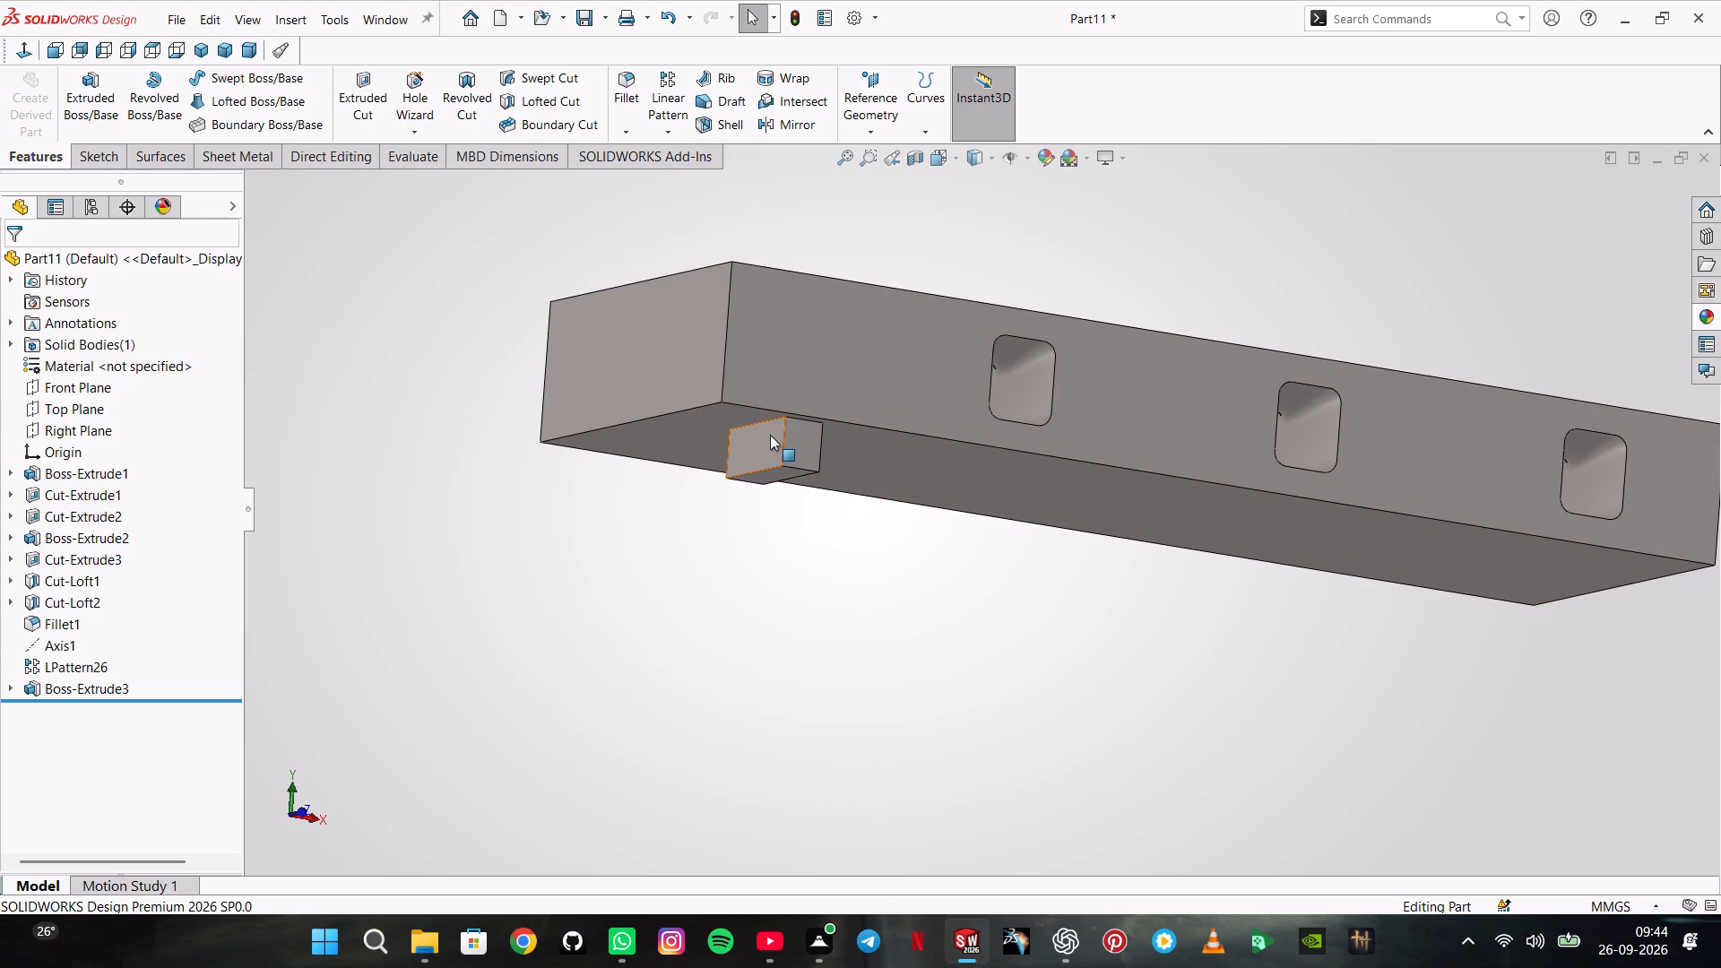
click(770, 435)
click(861, 384)
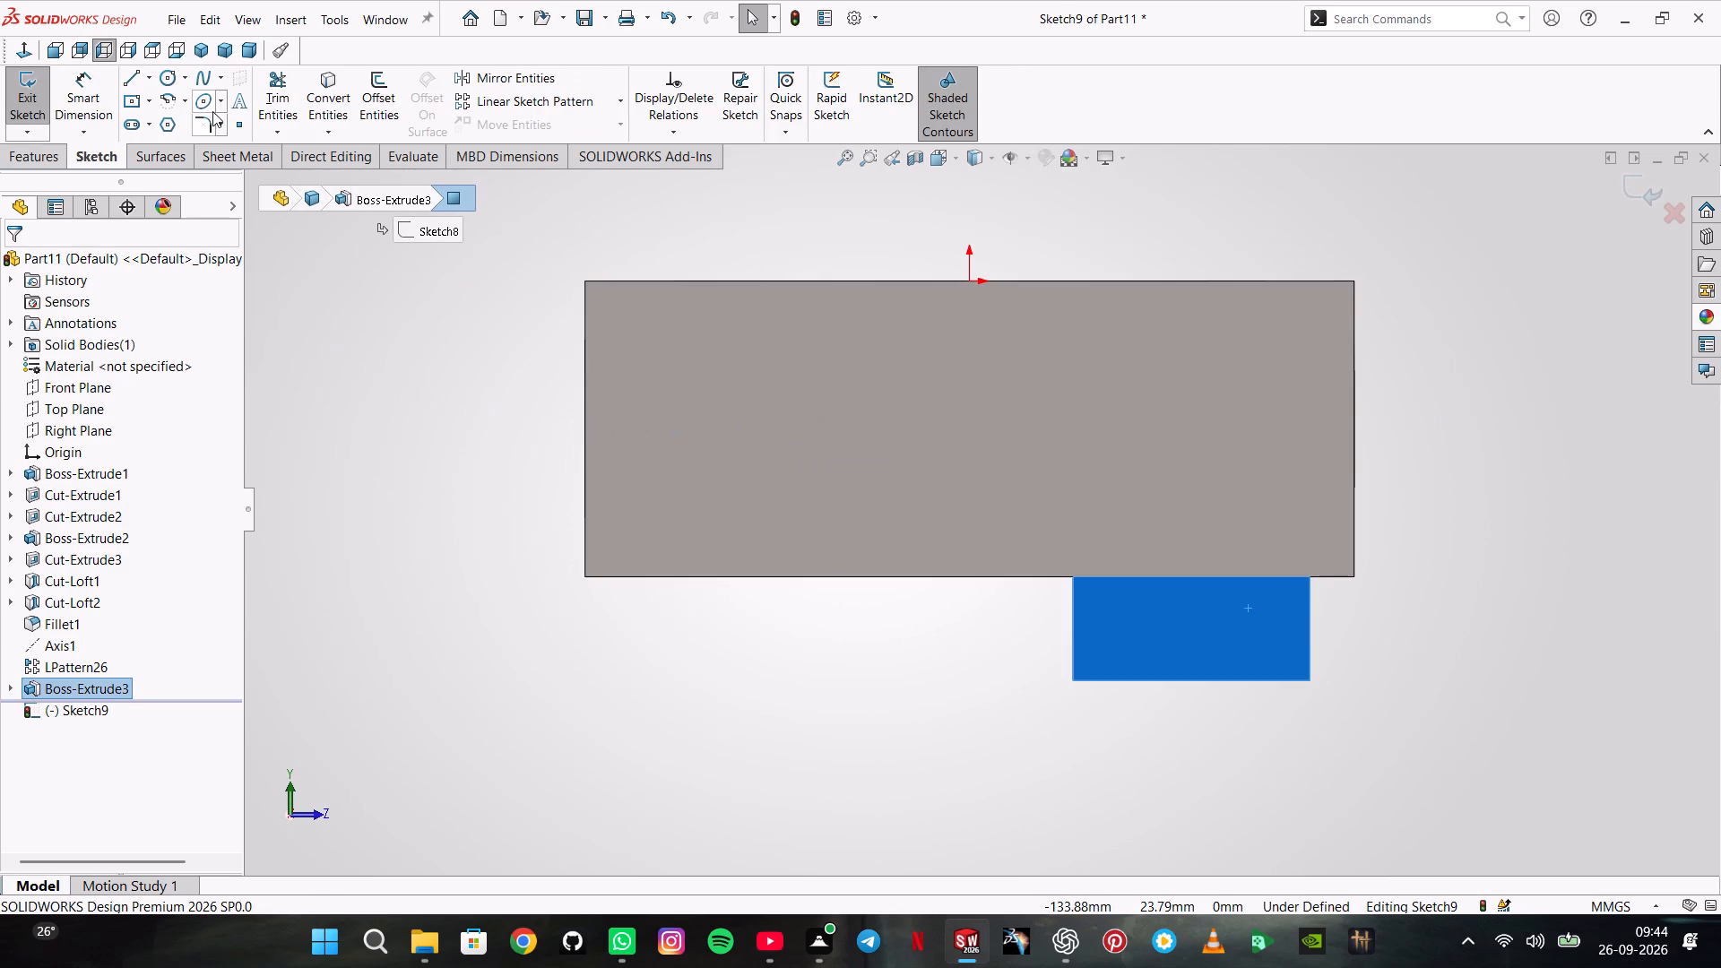
click(163, 83)
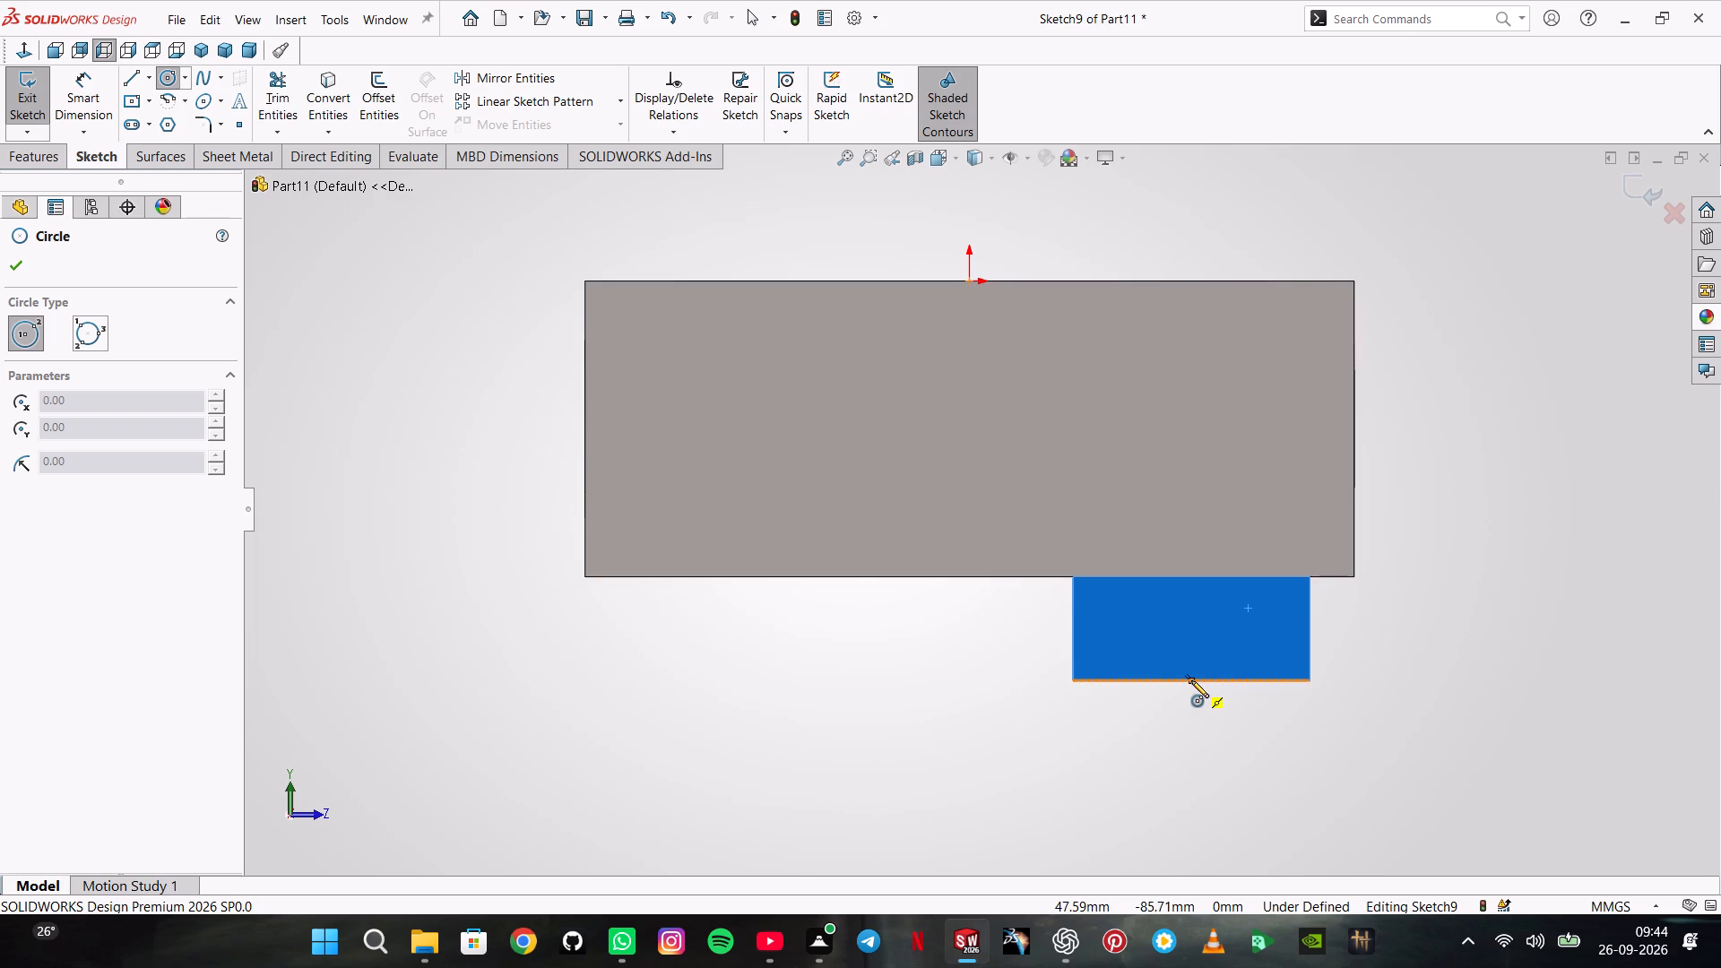
click(1191, 680)
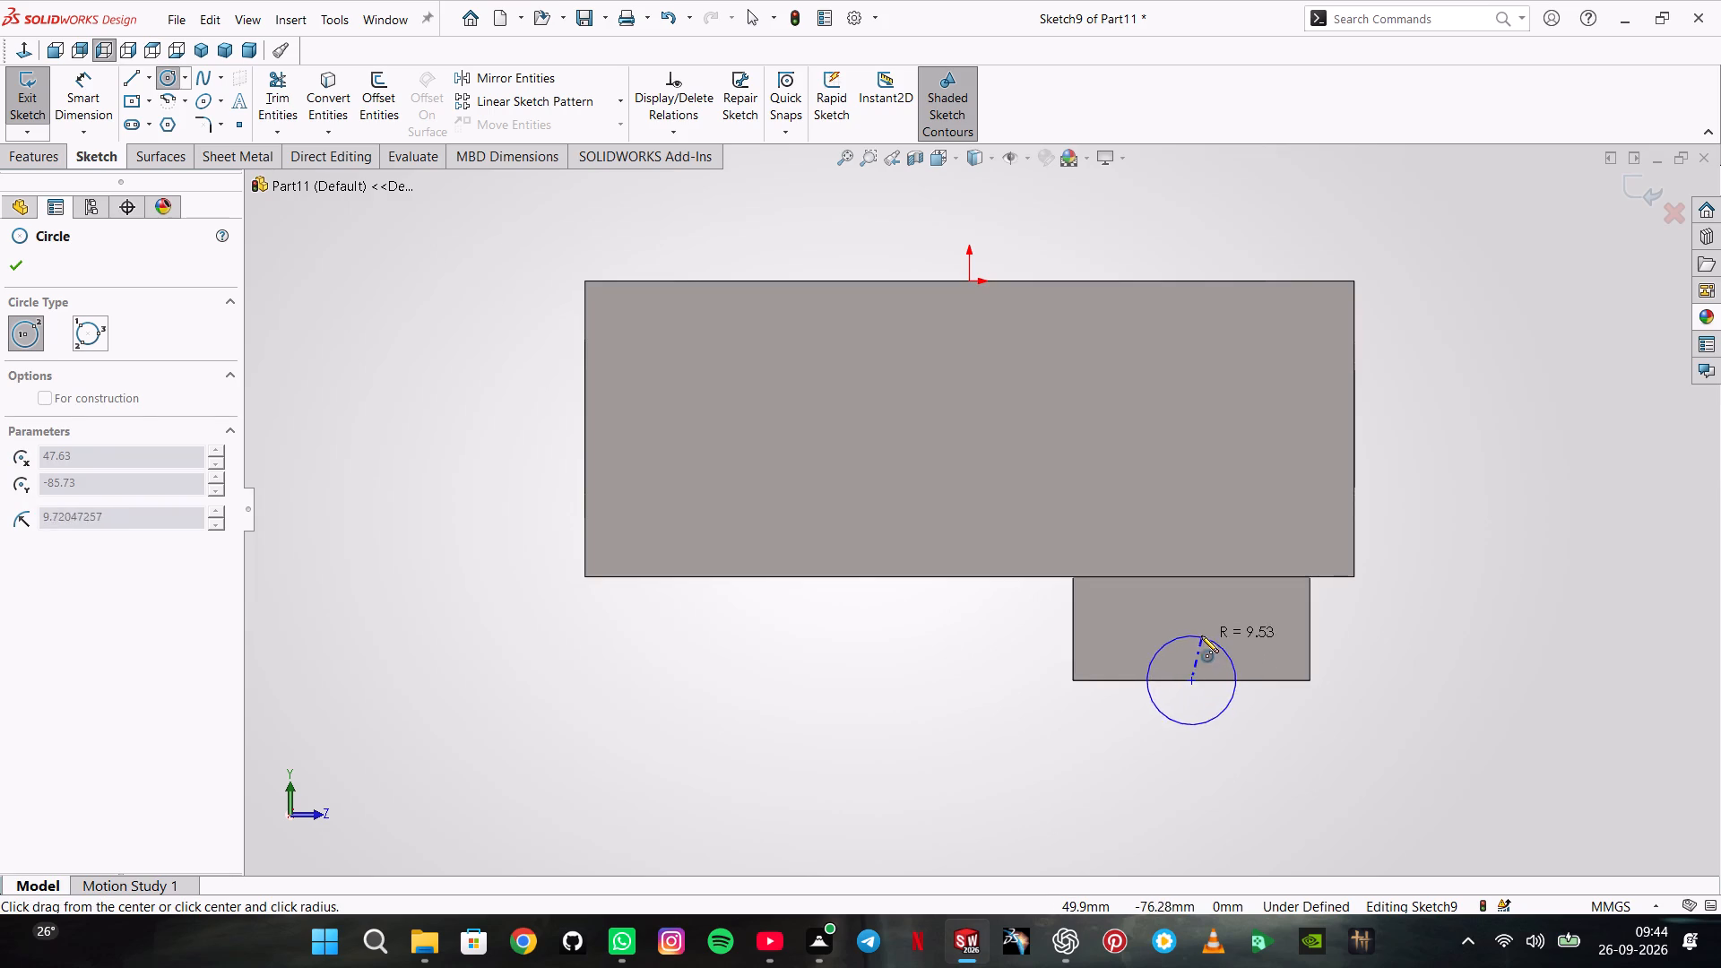
click(1196, 630)
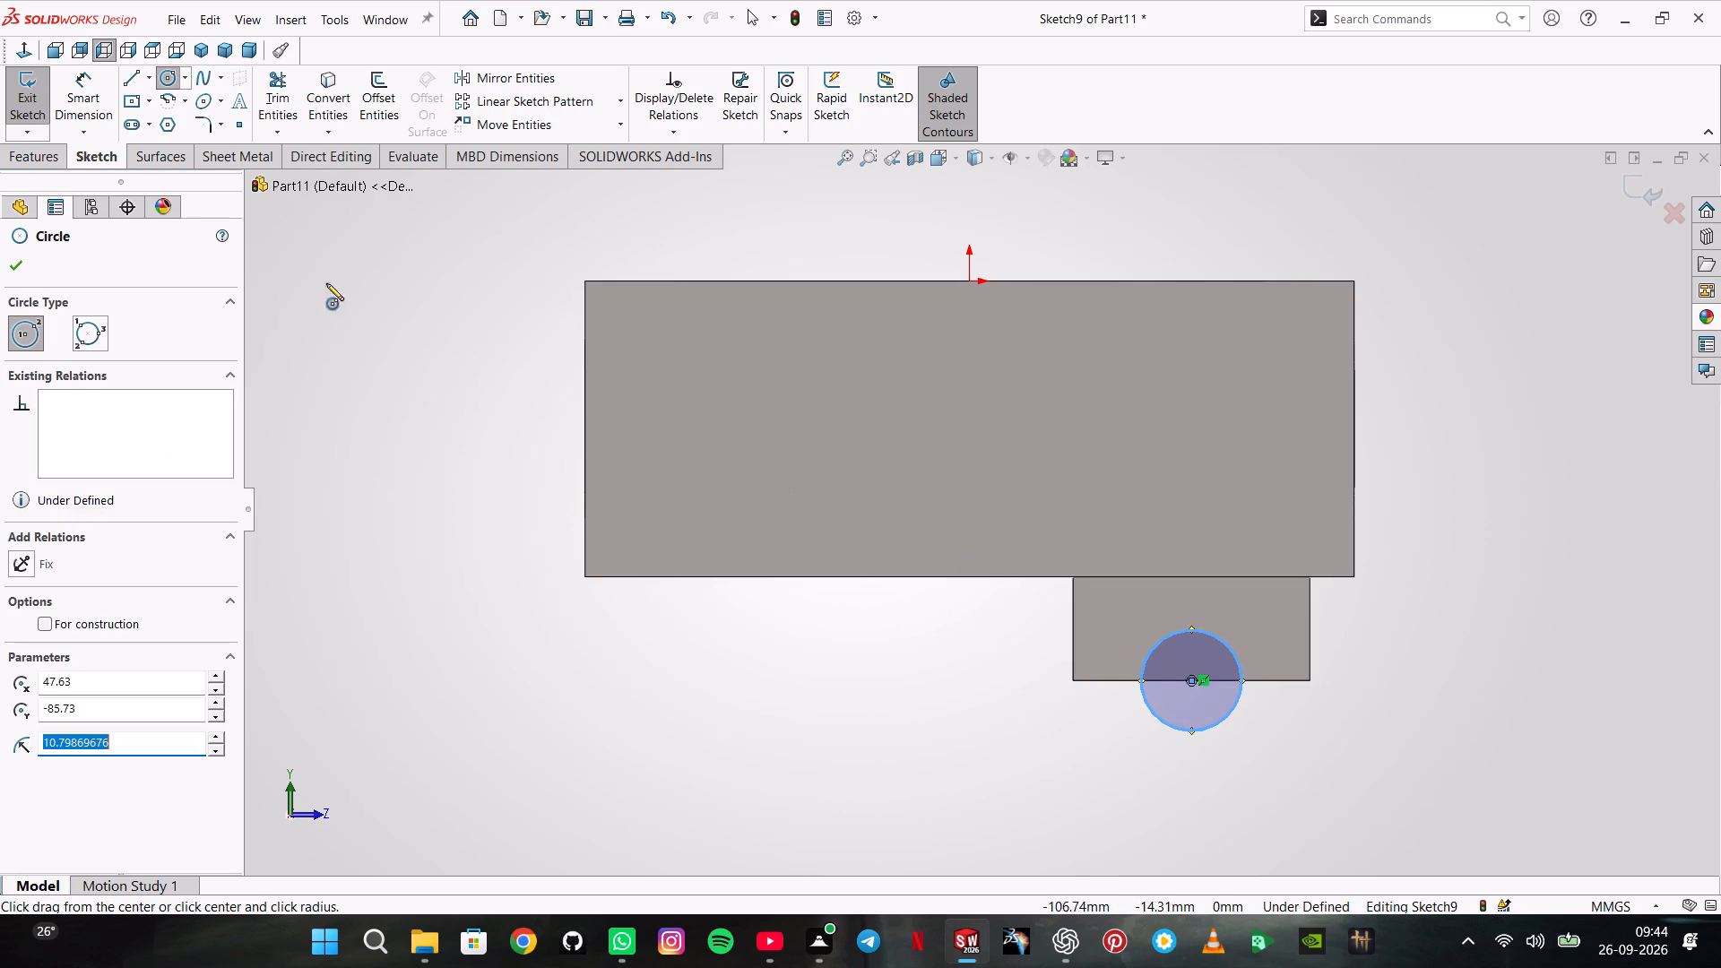
Dimension the circle's diameter to 25.4 mm.
click(90, 89)
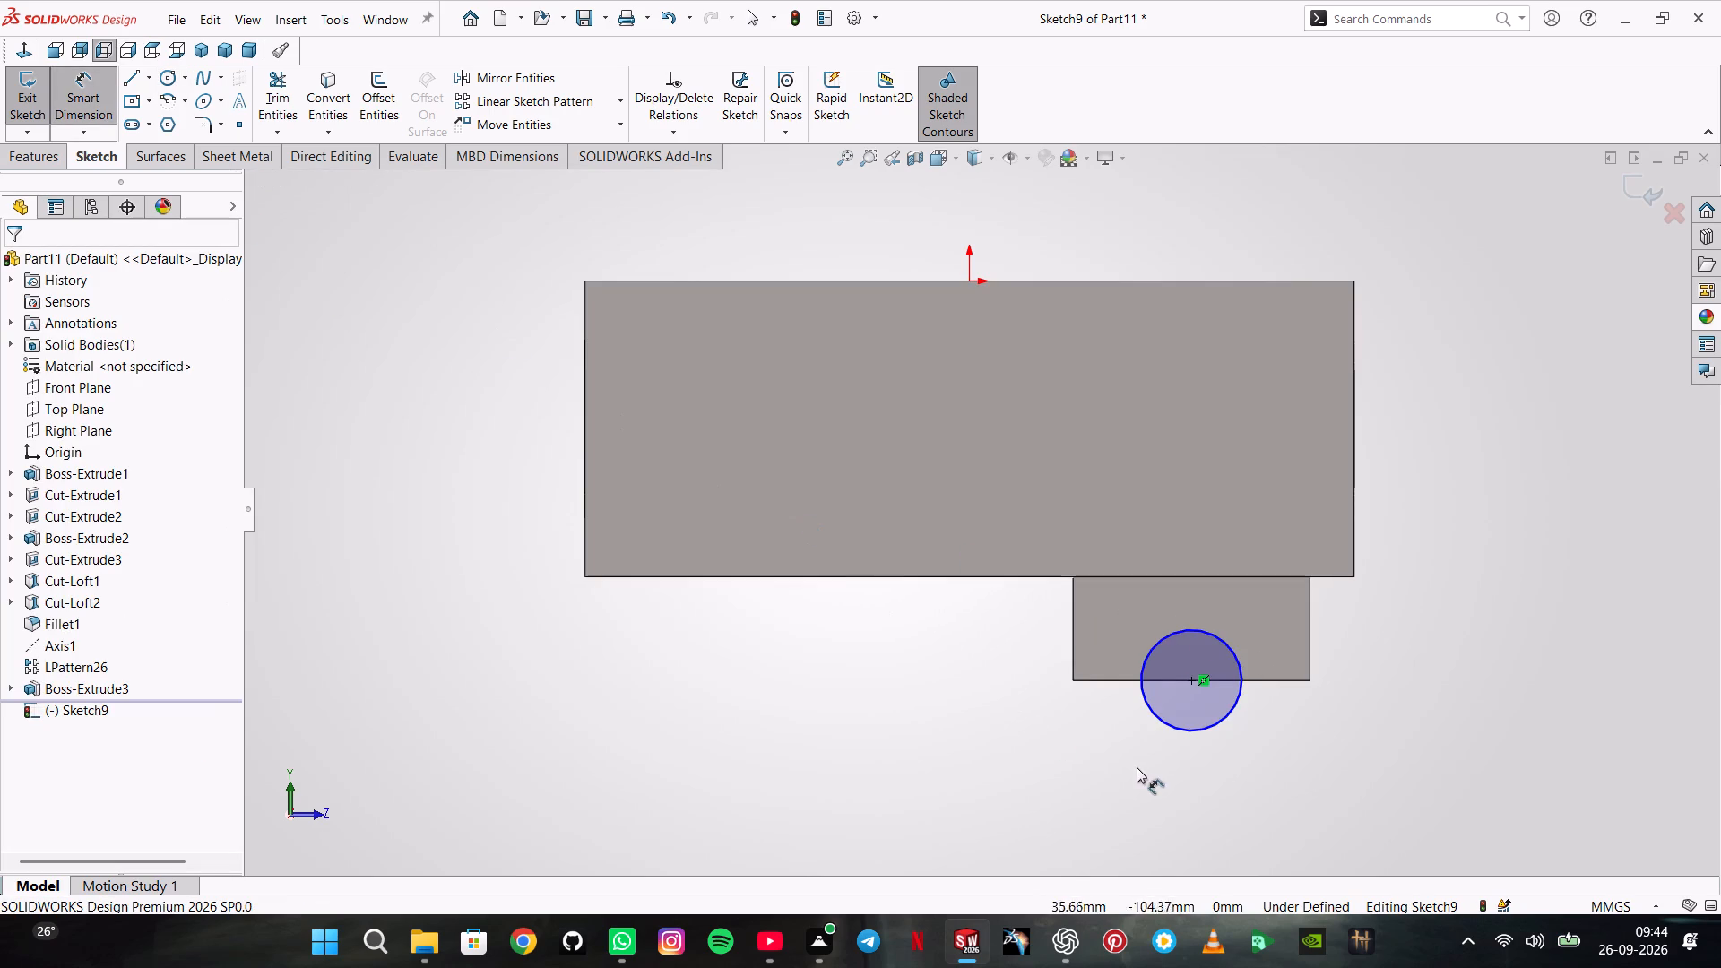
click(1172, 723)
click(1017, 689)
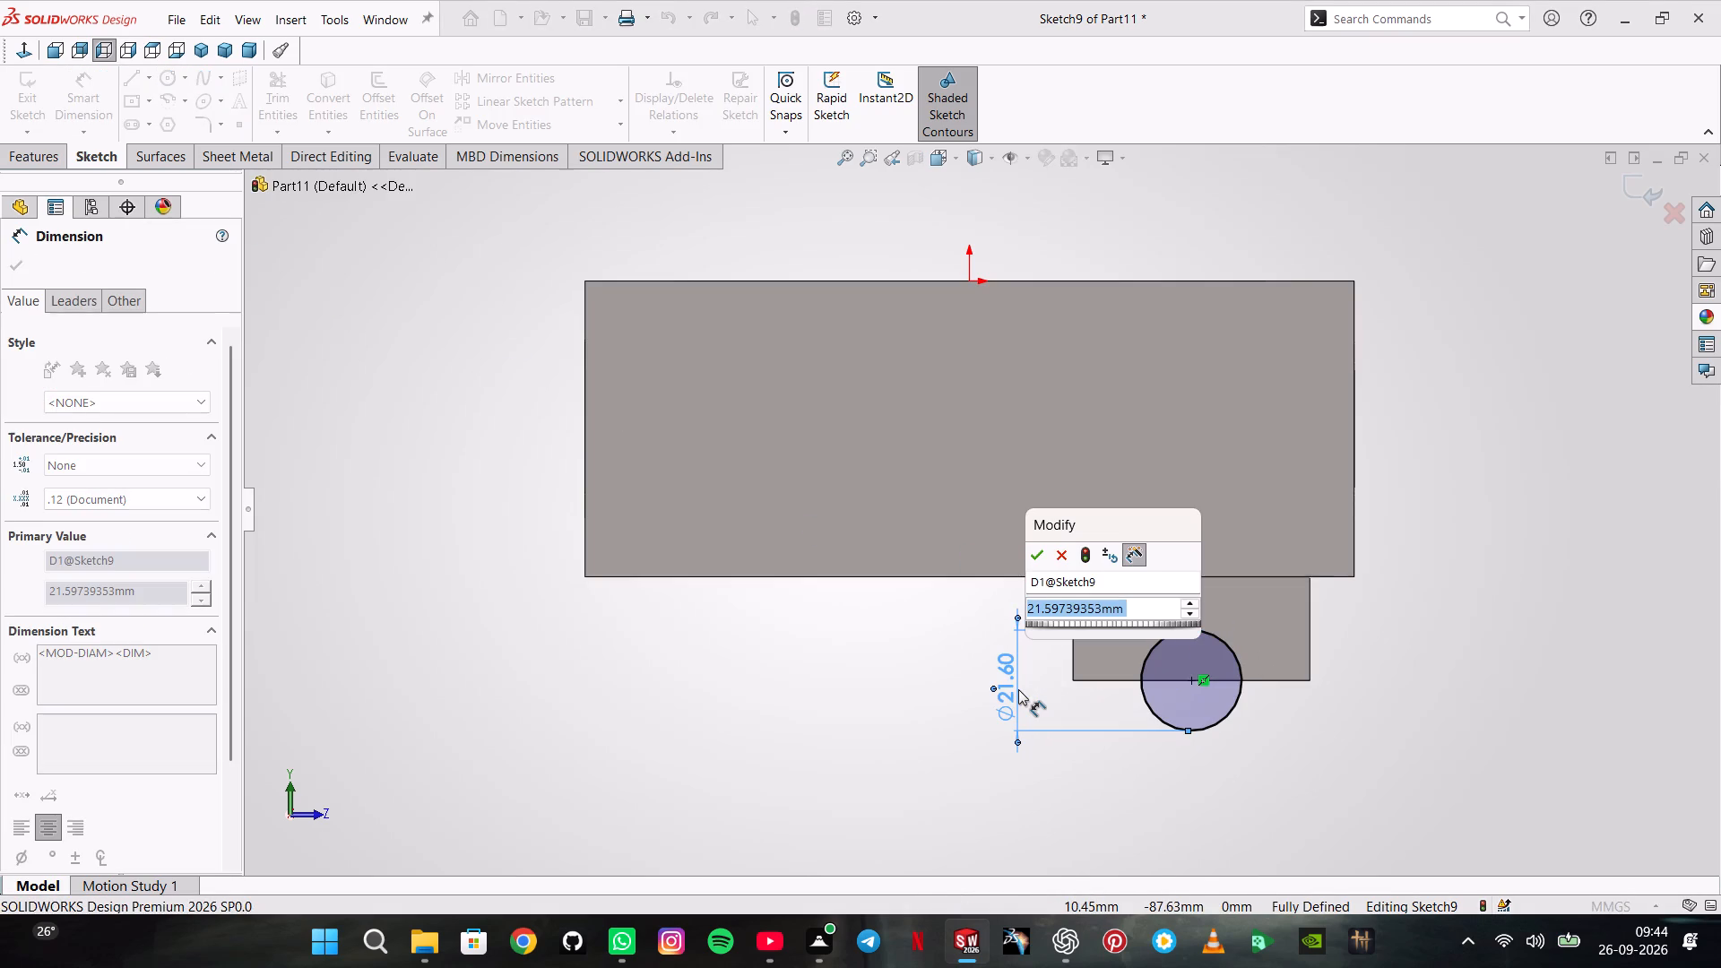
text(25.3)
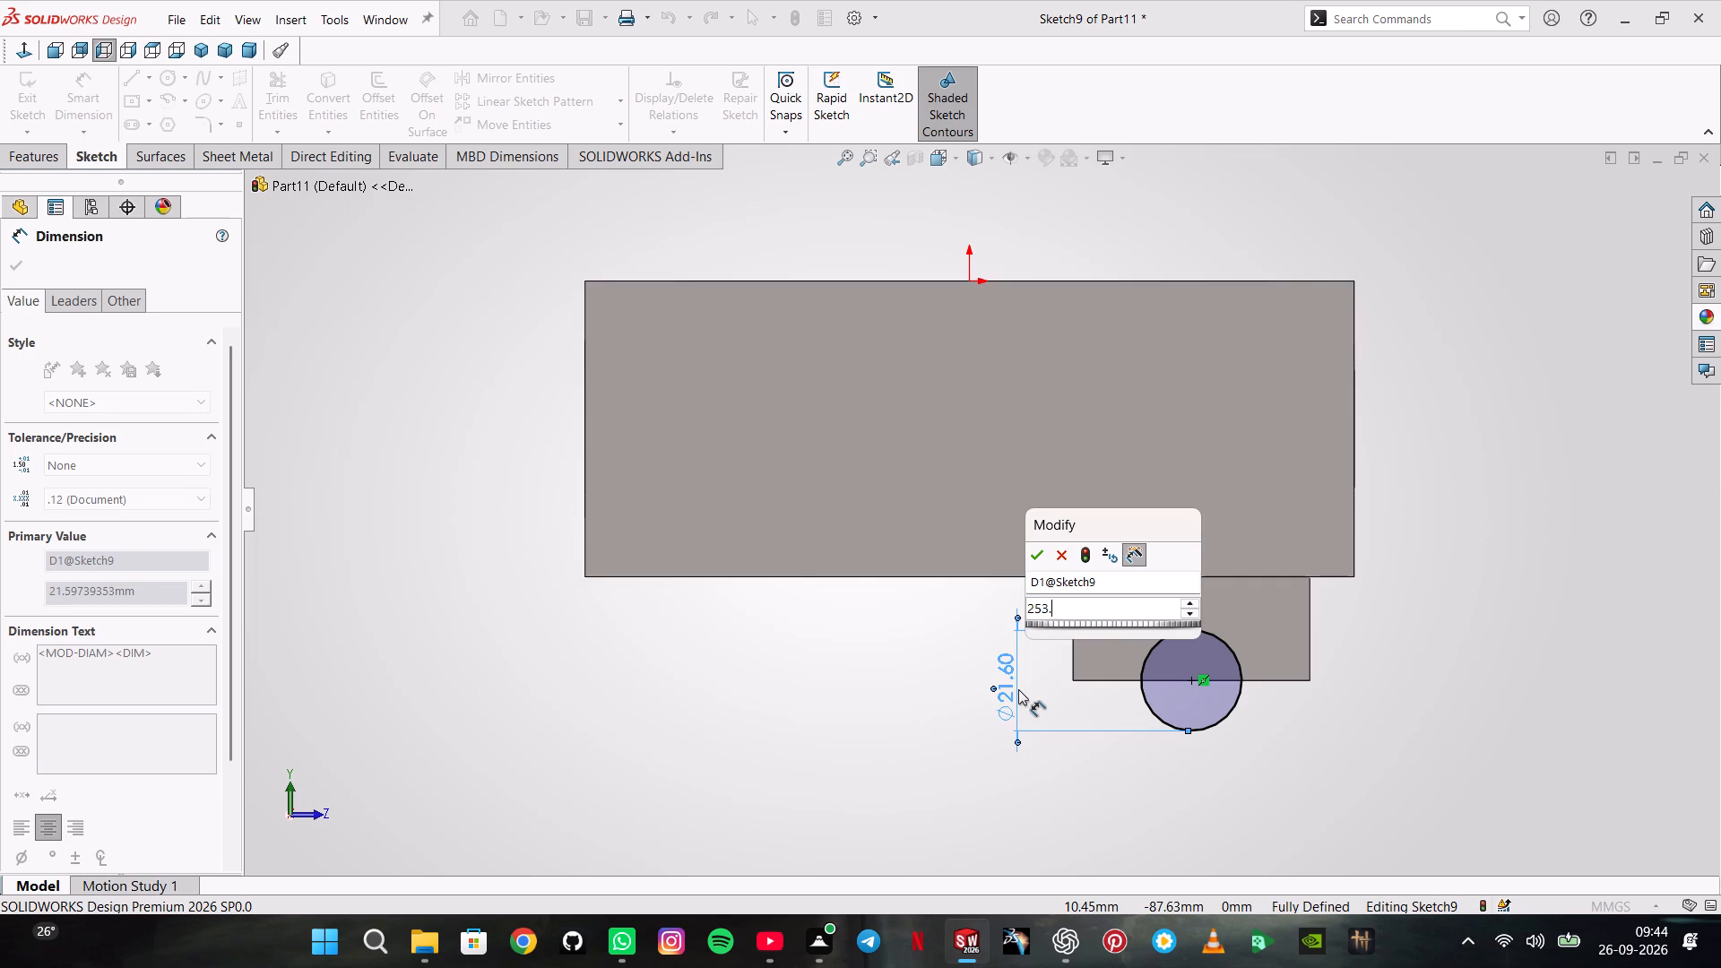
key(BackSpace)
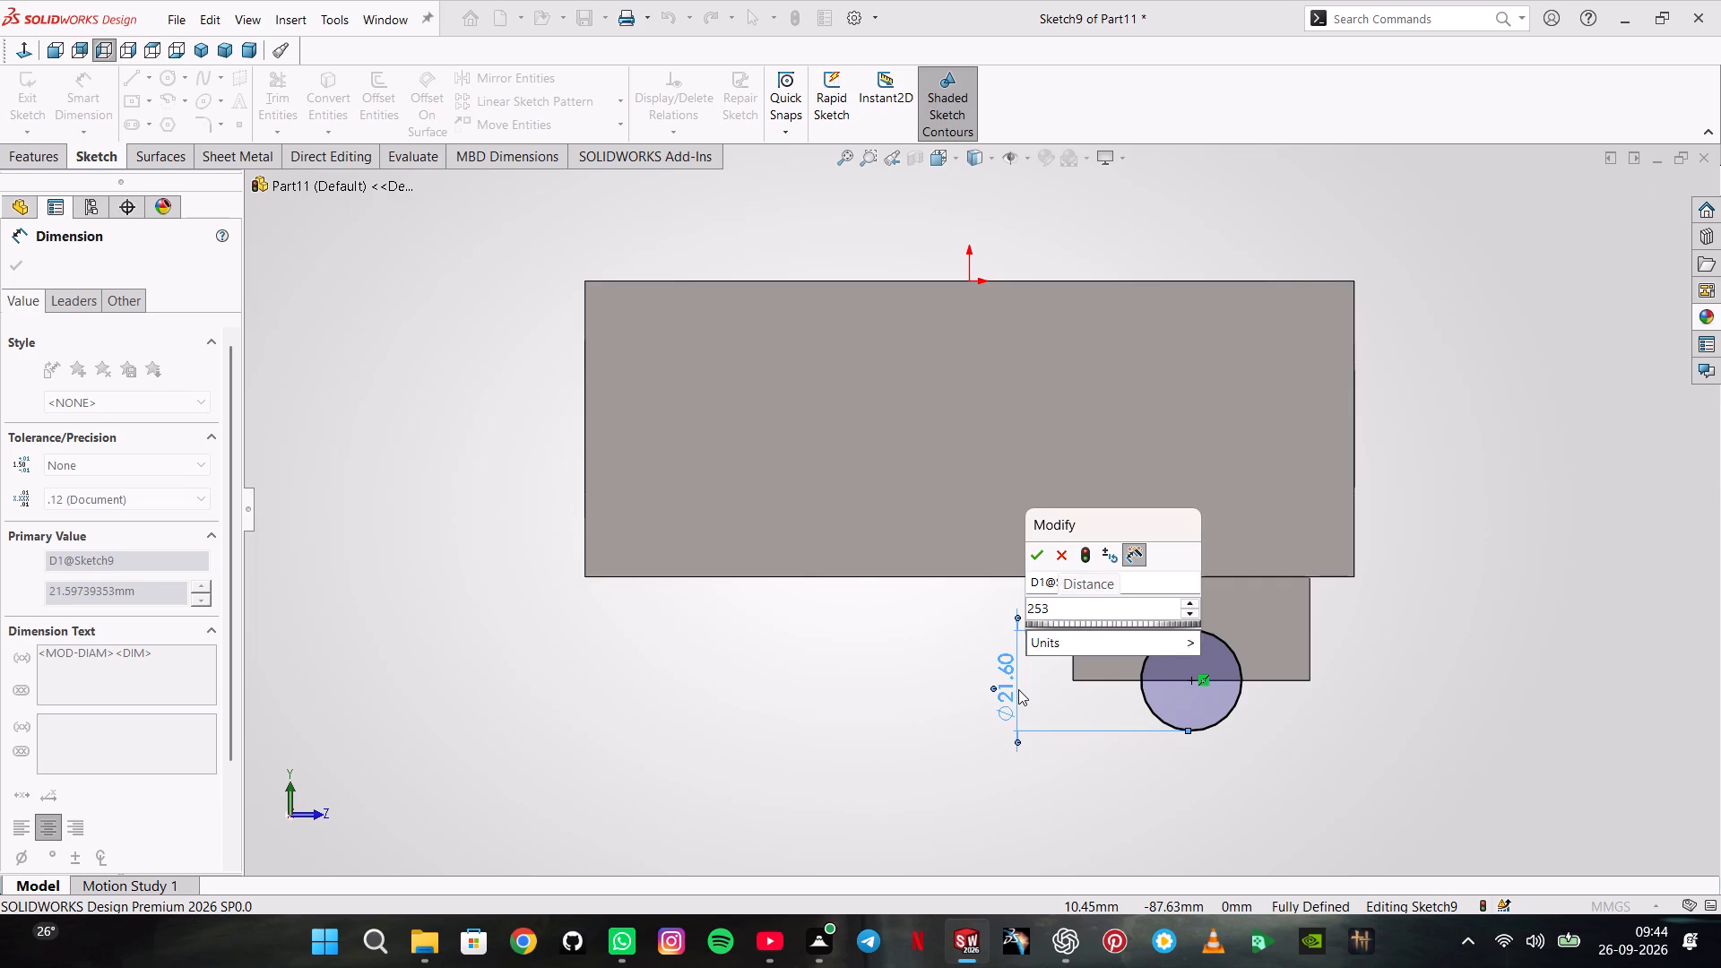
key(period)
key(BackSpace)
key(BackSpace)
text(.4)
key(Return)
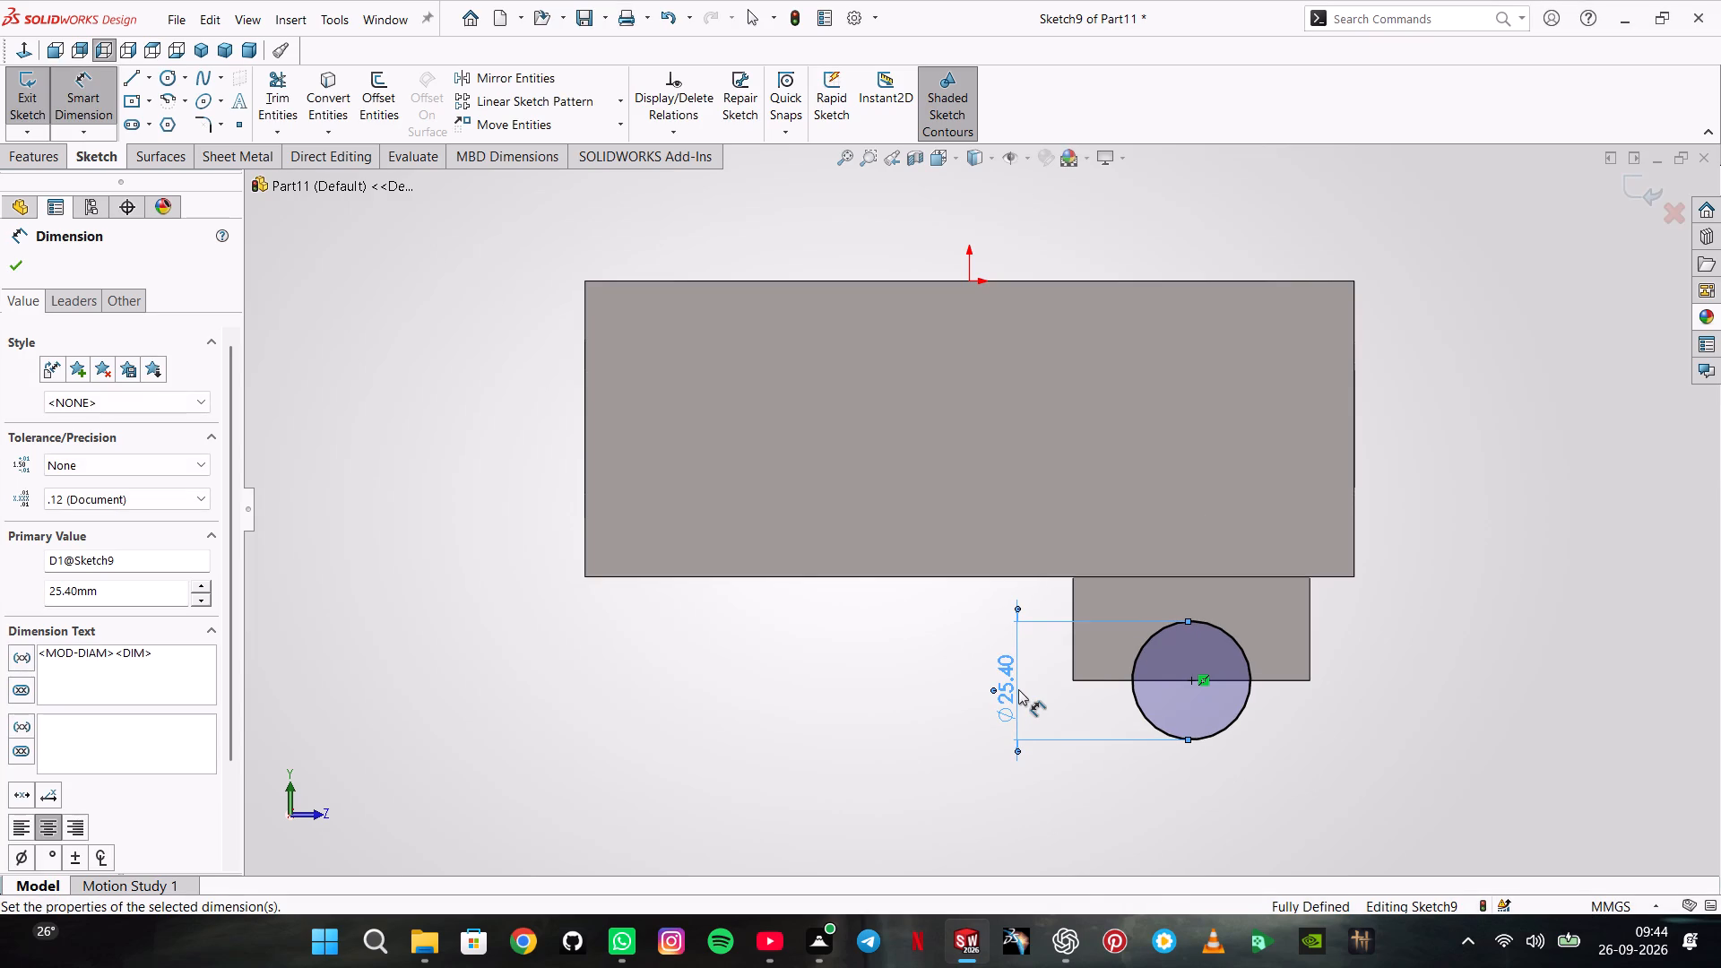
Cut the circle through the boss with a blind extruded cut 52.23 mm deep.
click(48, 149)
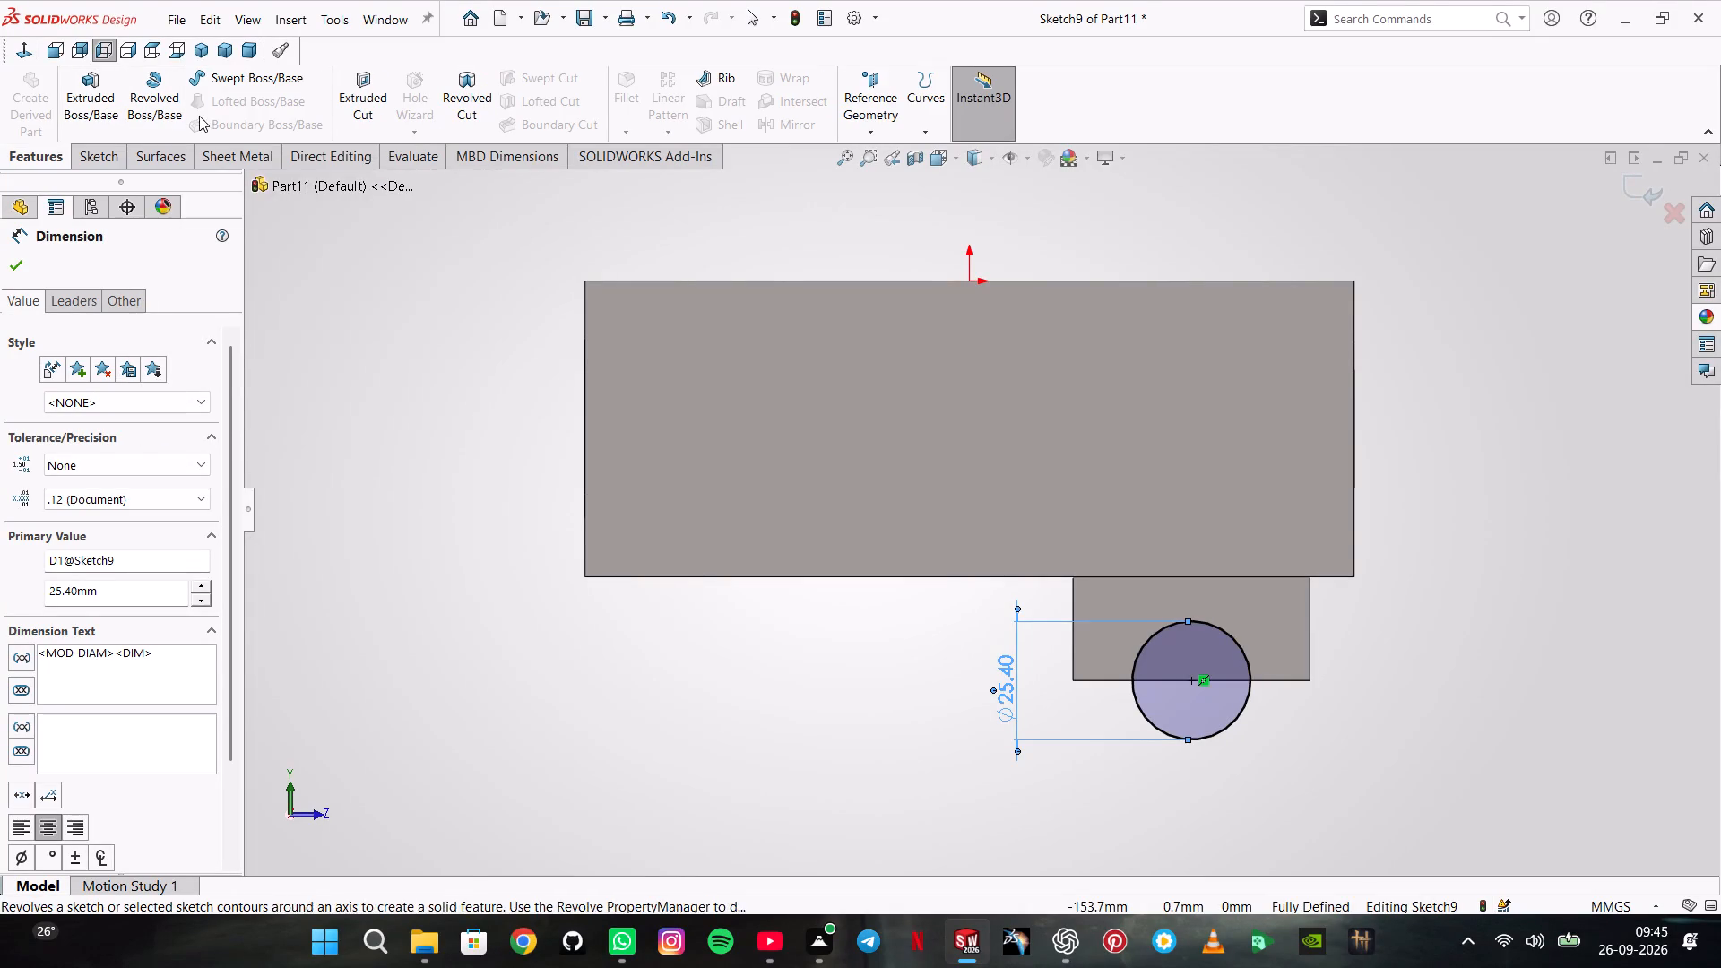
click(384, 106)
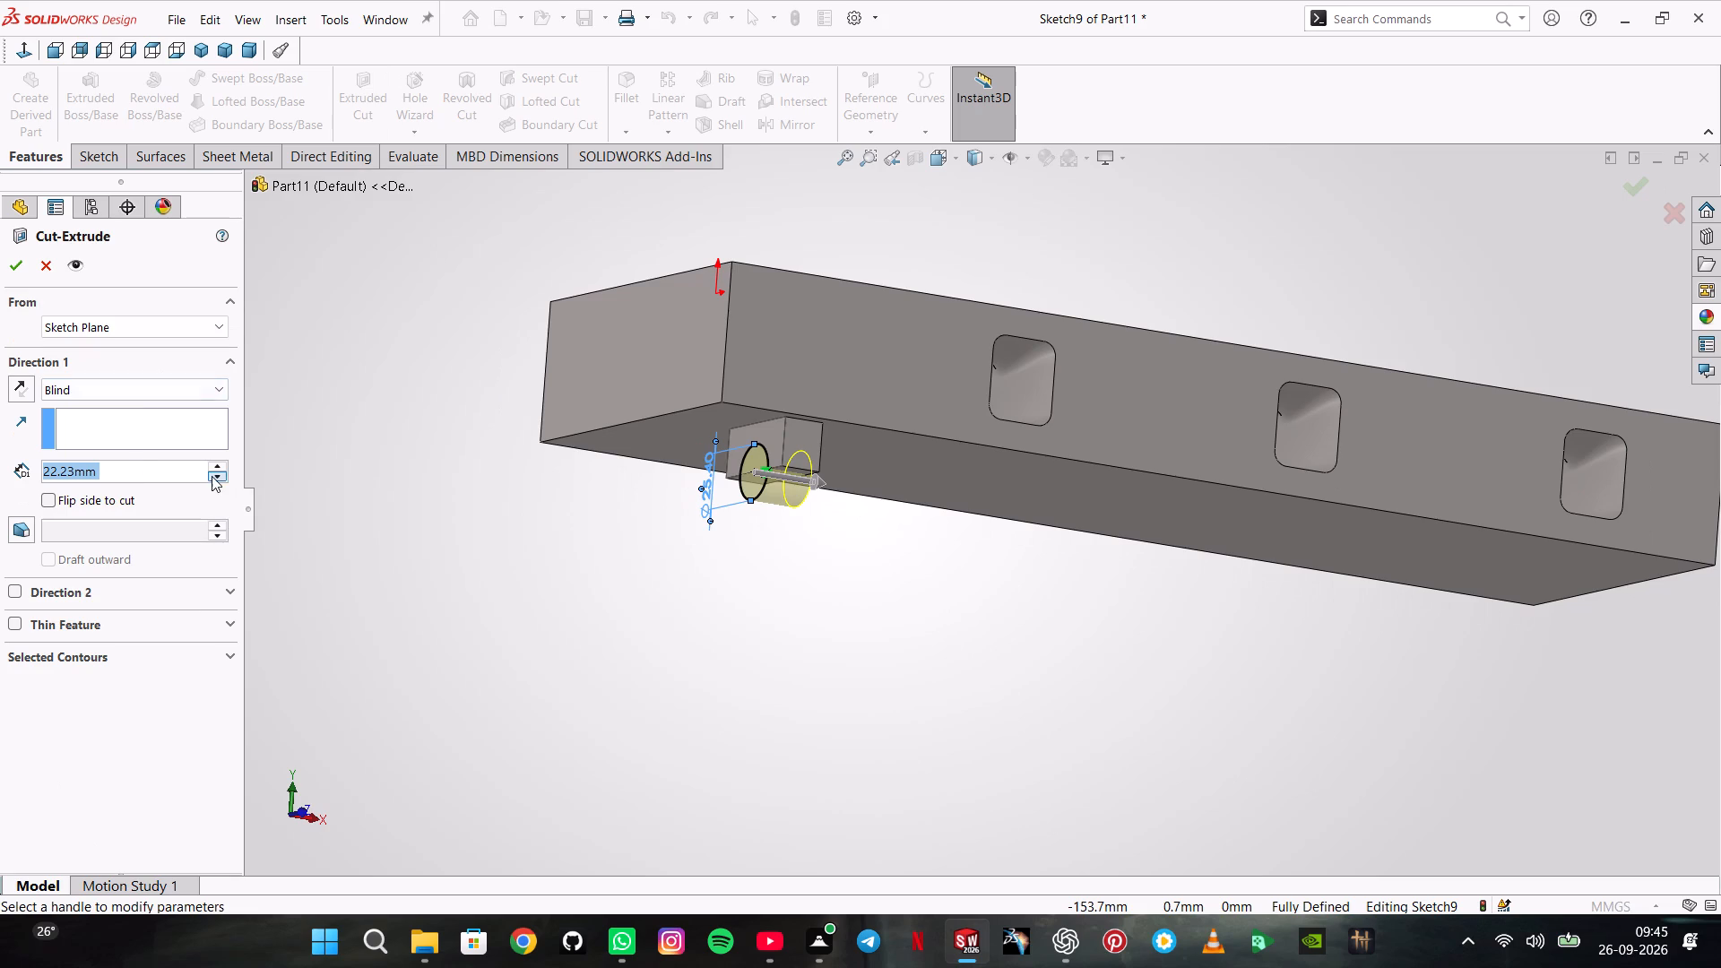
double_click(225, 469)
click(225, 469)
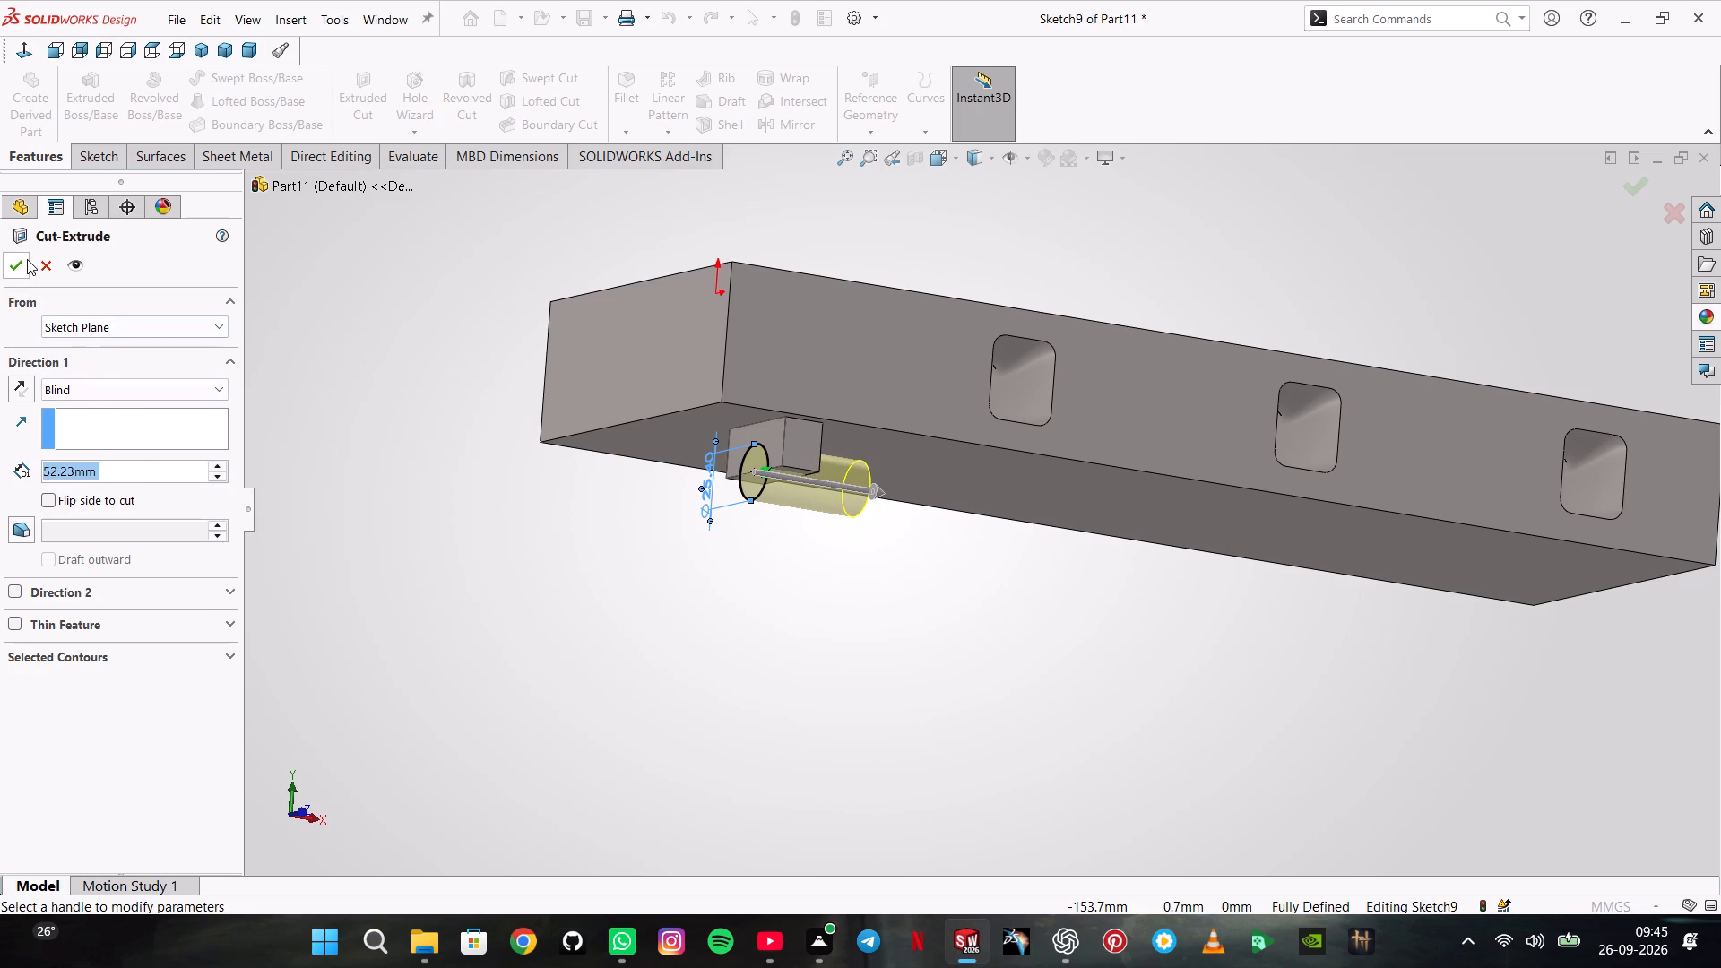
click(25, 258)
click(433, 333)
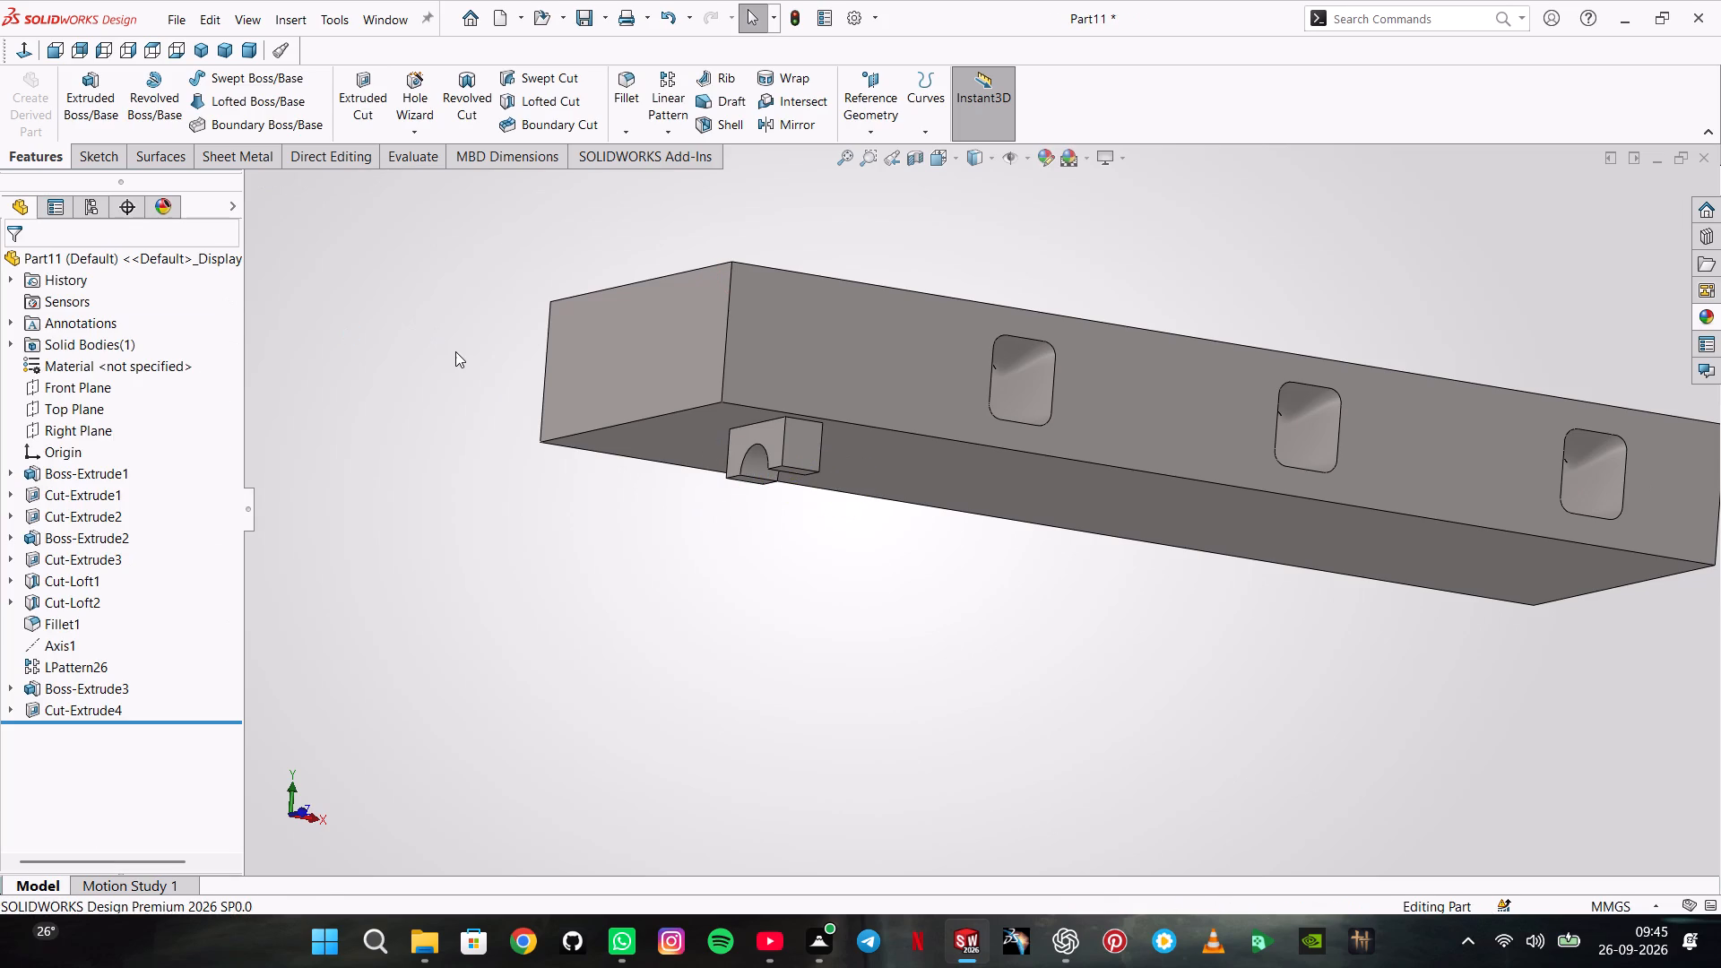
Start a sketch on the underside boss's bottom face and draw a midpoint-to-midpoint centerline along Z across each of its two feet.
middle_drag(791, 628, 793, 545)
scroll(791, 628, up, 1)
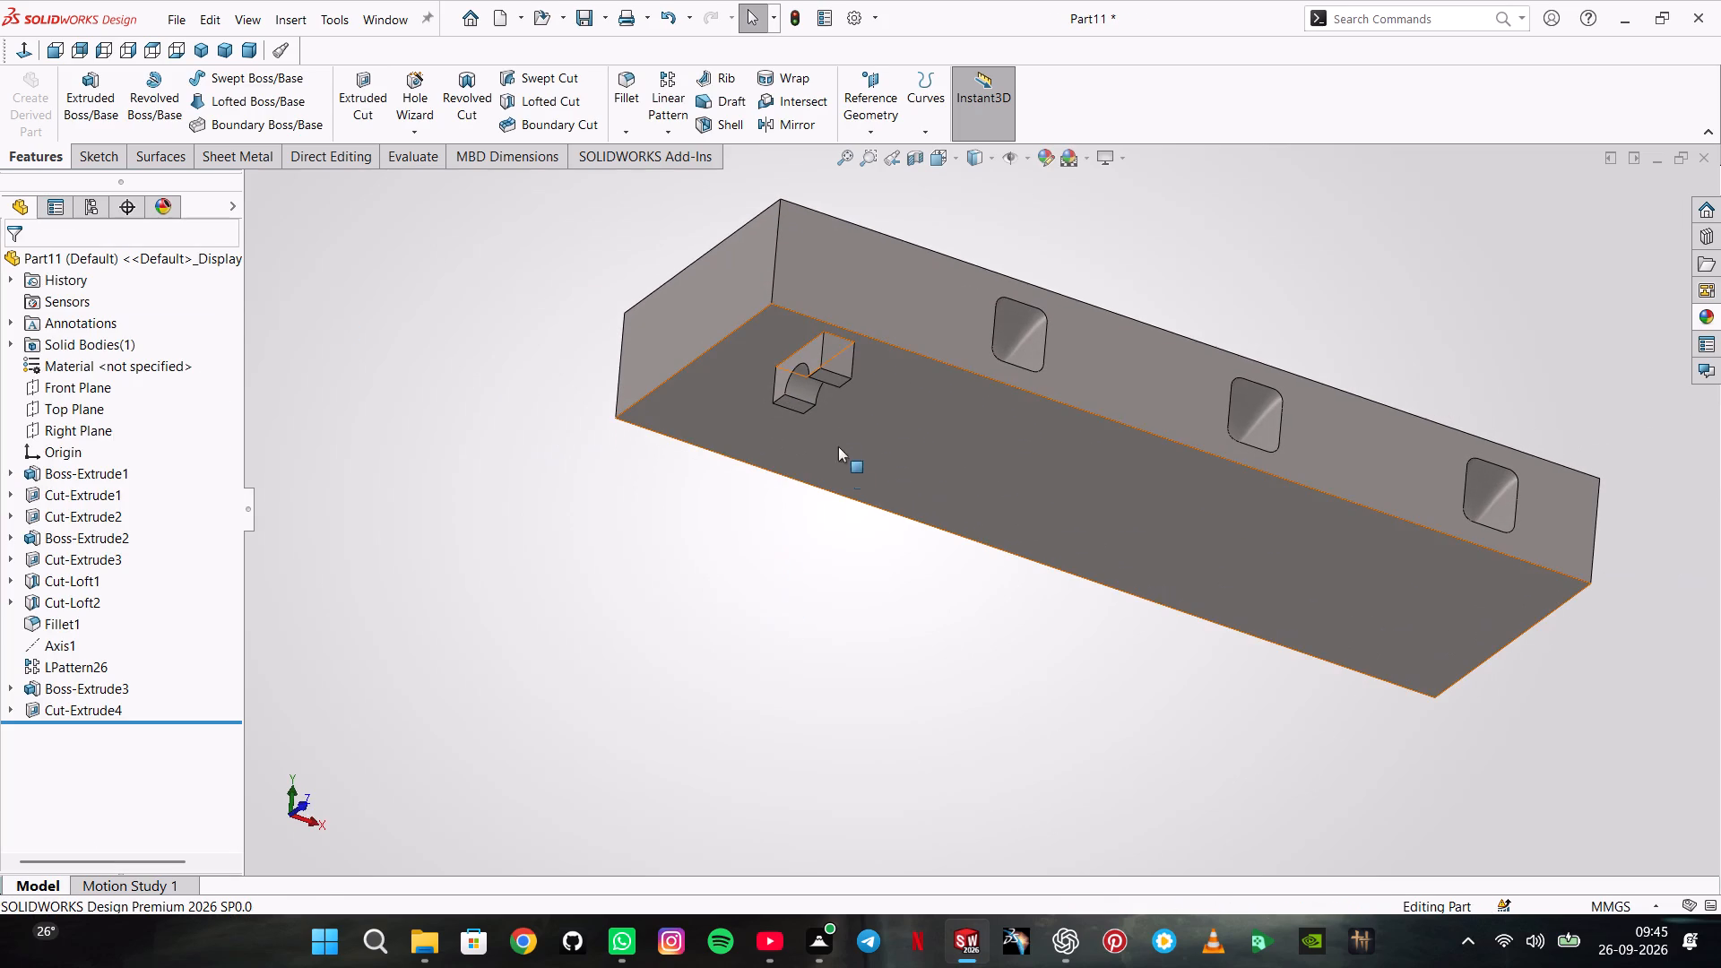
click(826, 374)
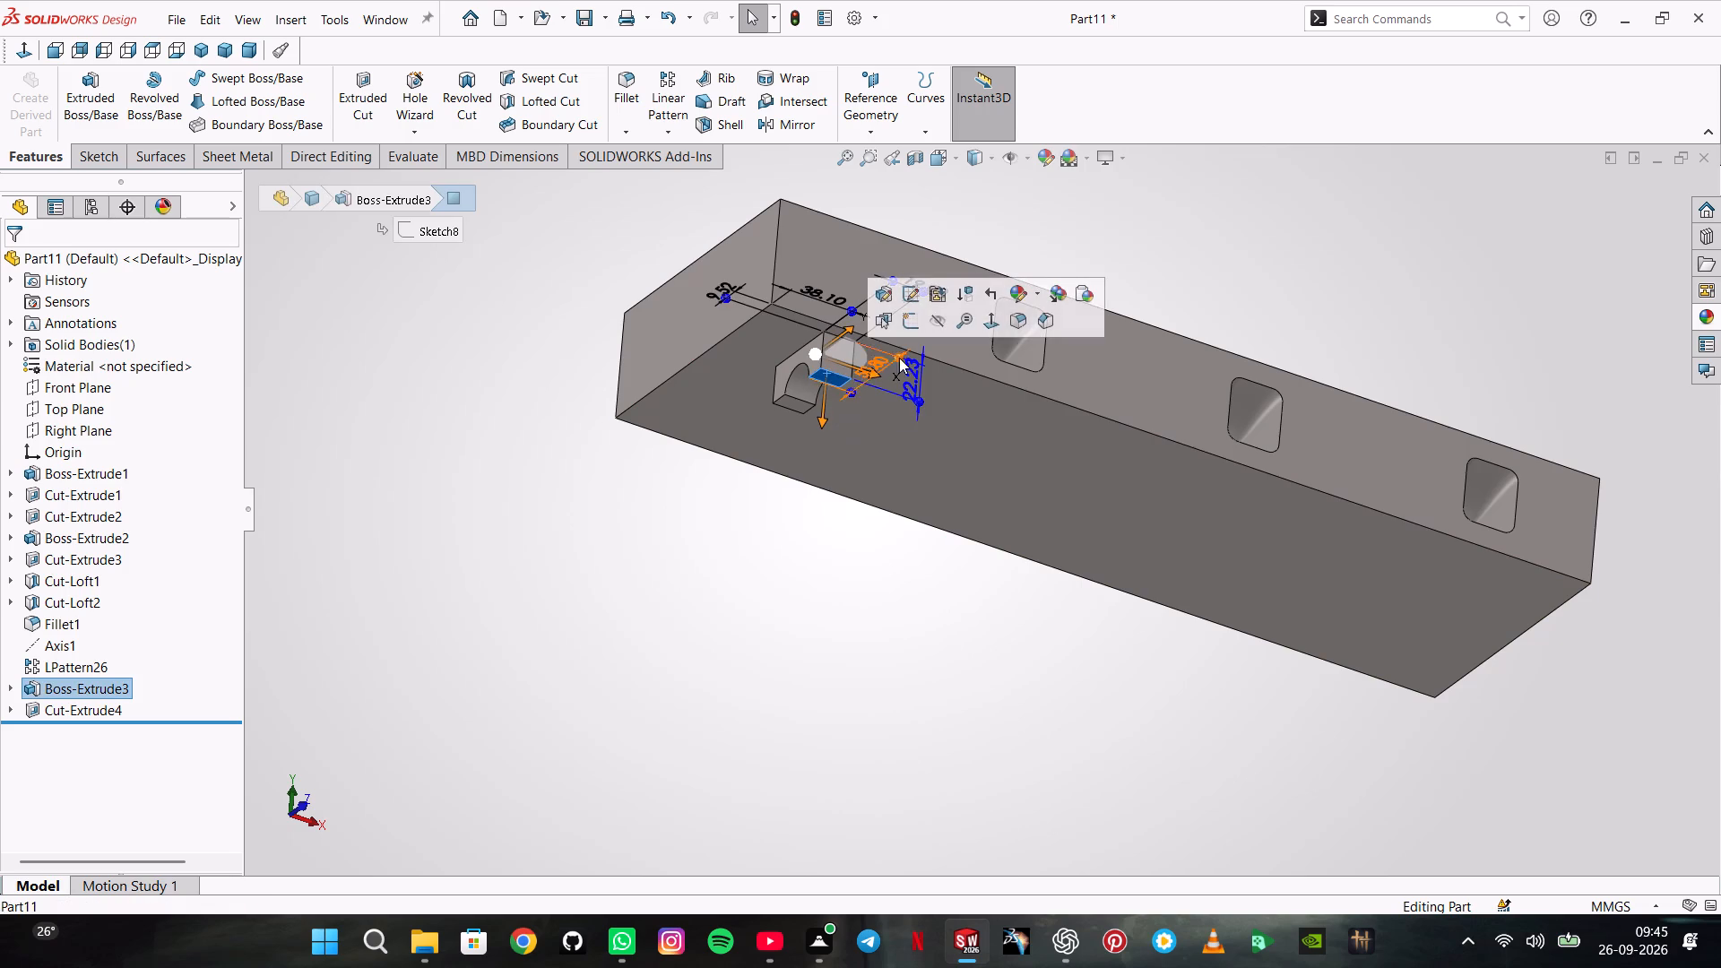
click(906, 326)
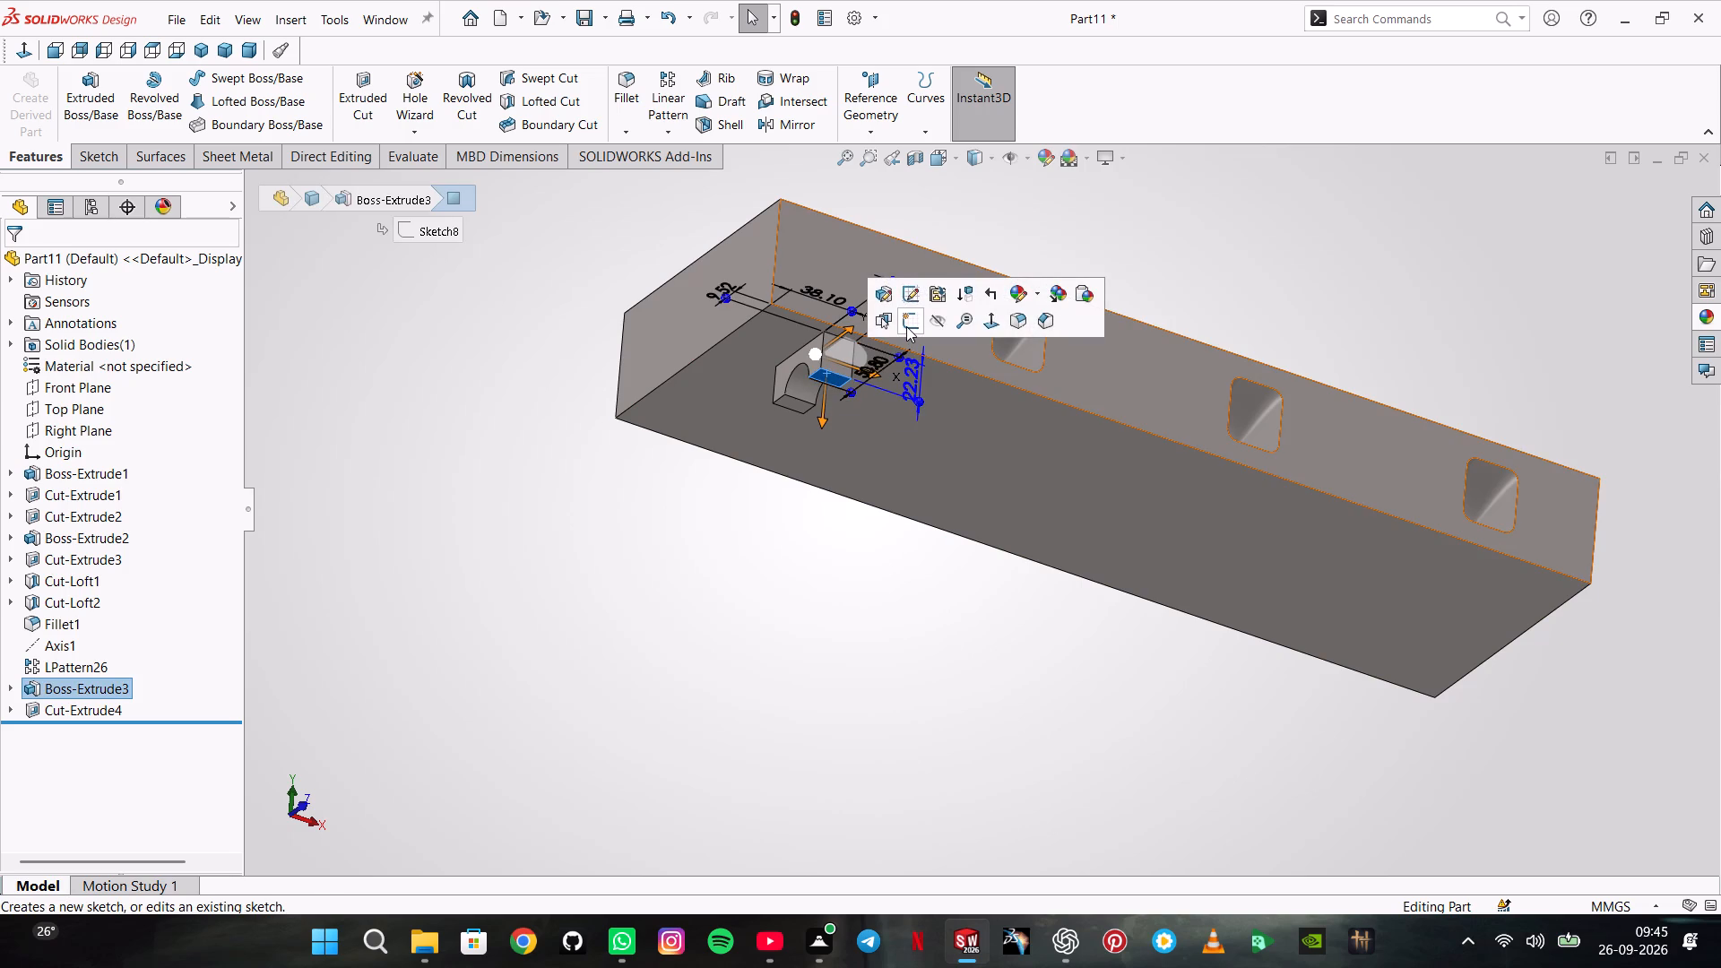
scroll(654, 423, down, 5)
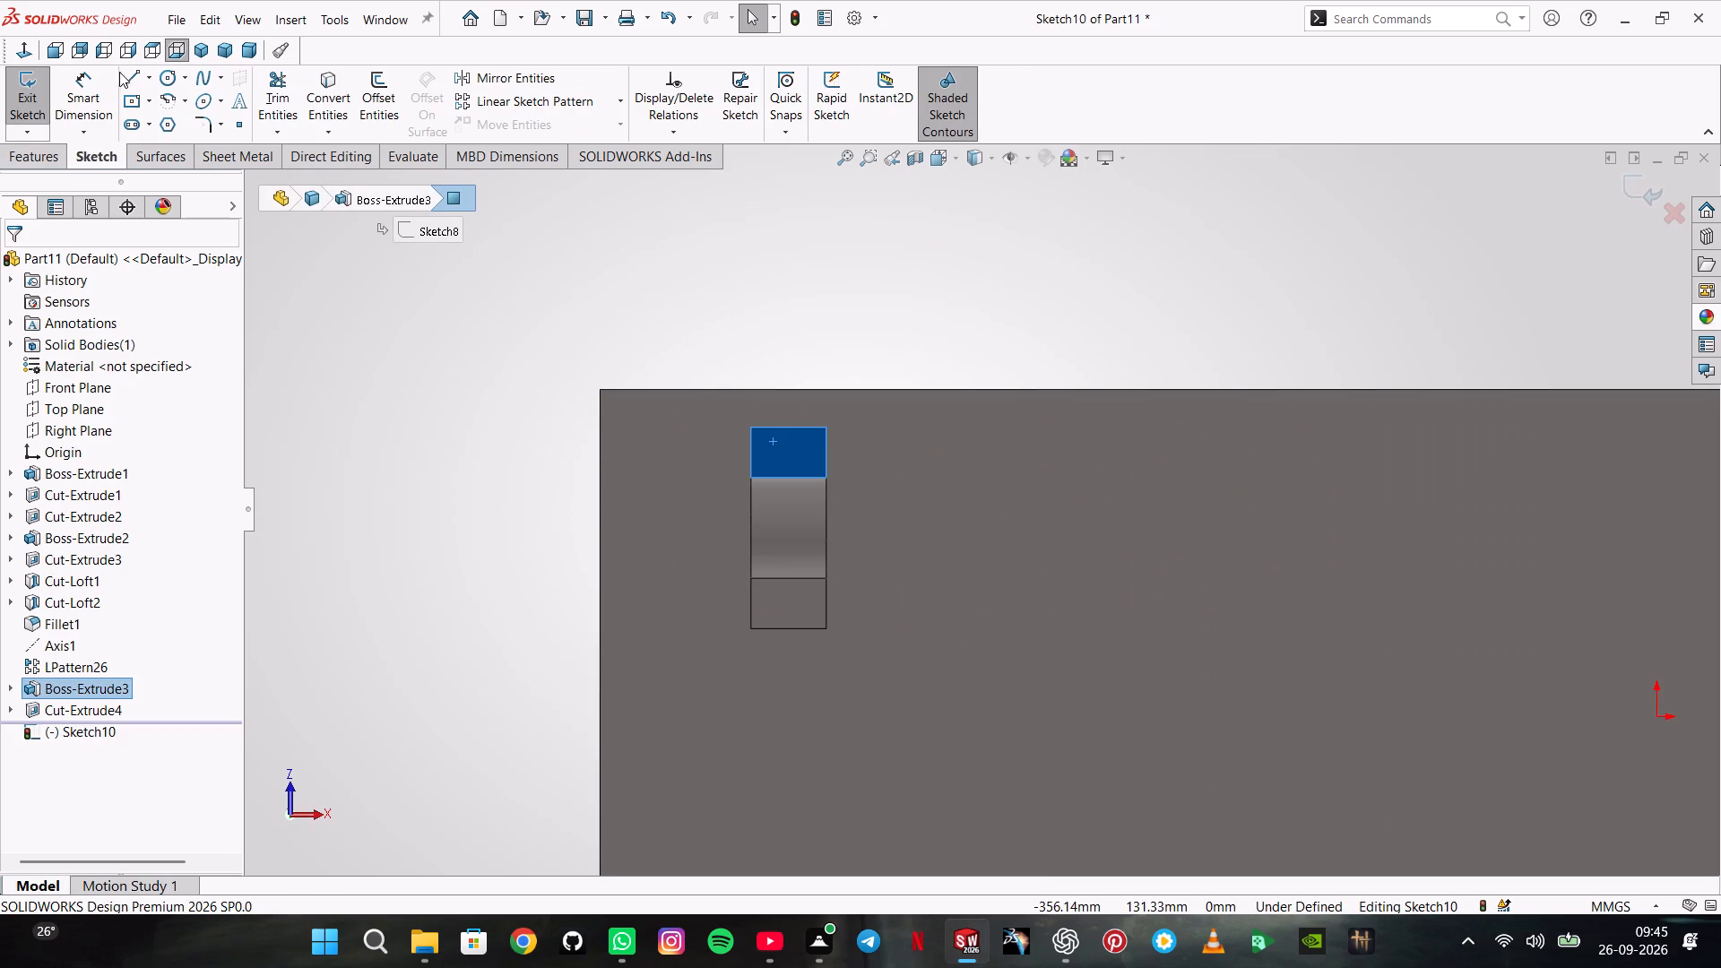
click(151, 79)
click(155, 113)
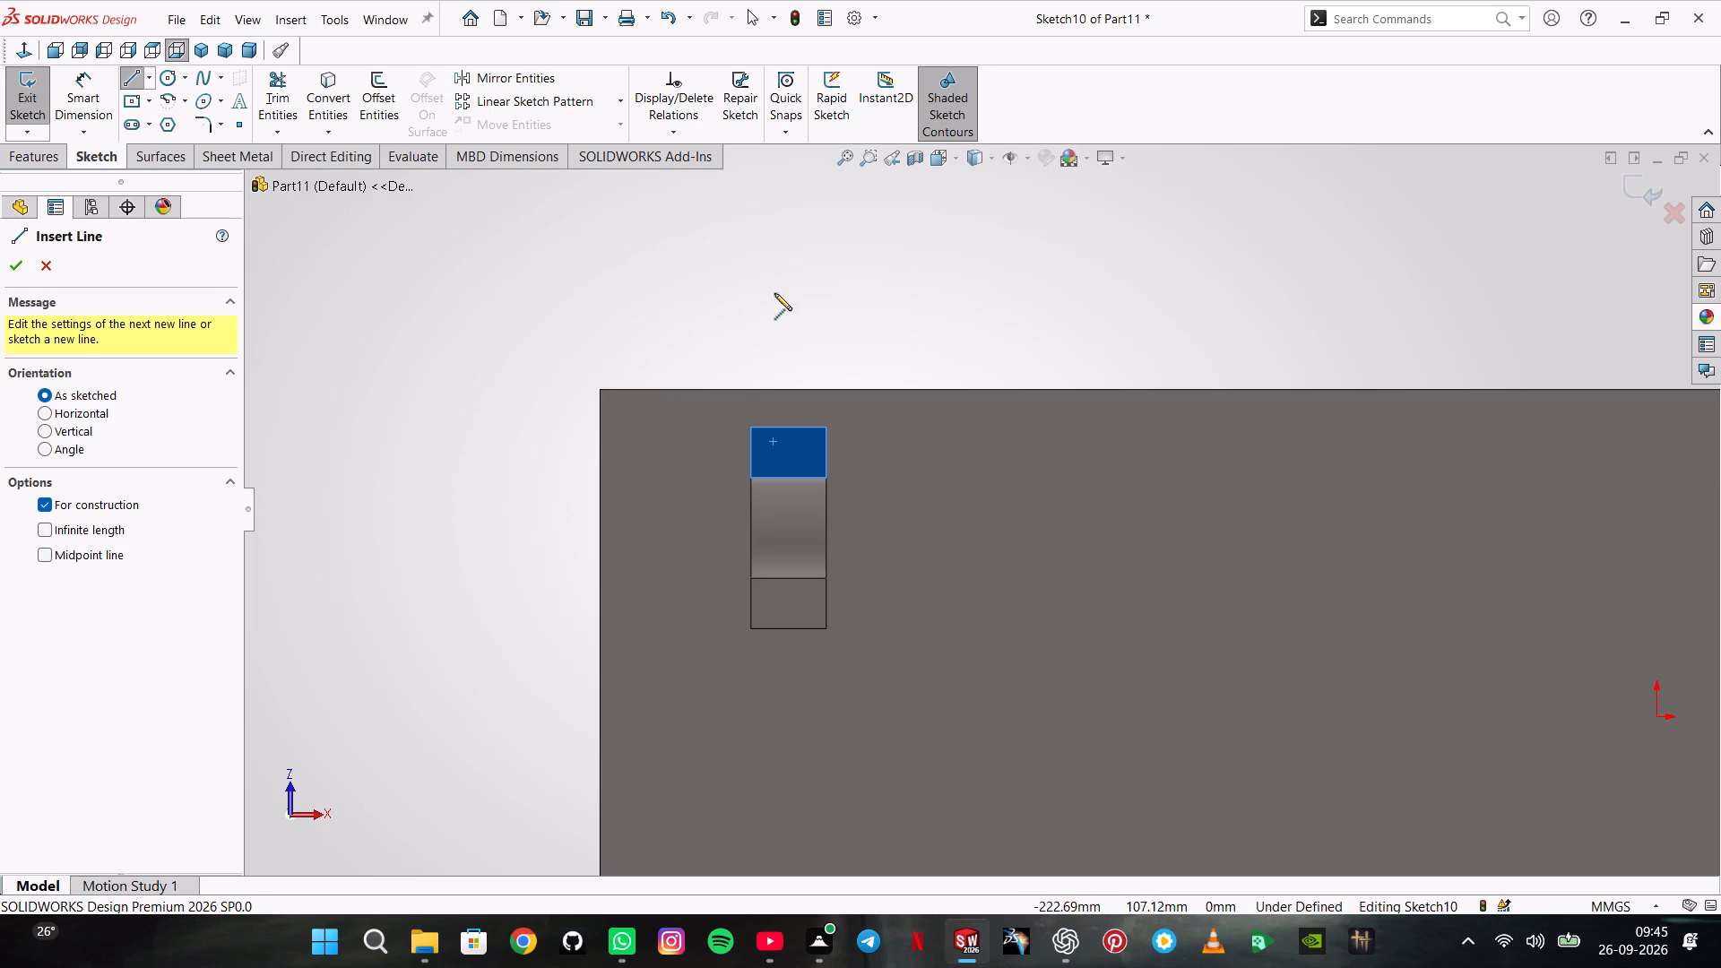
scroll(757, 401, down, 4)
scroll(447, 235, up, 1)
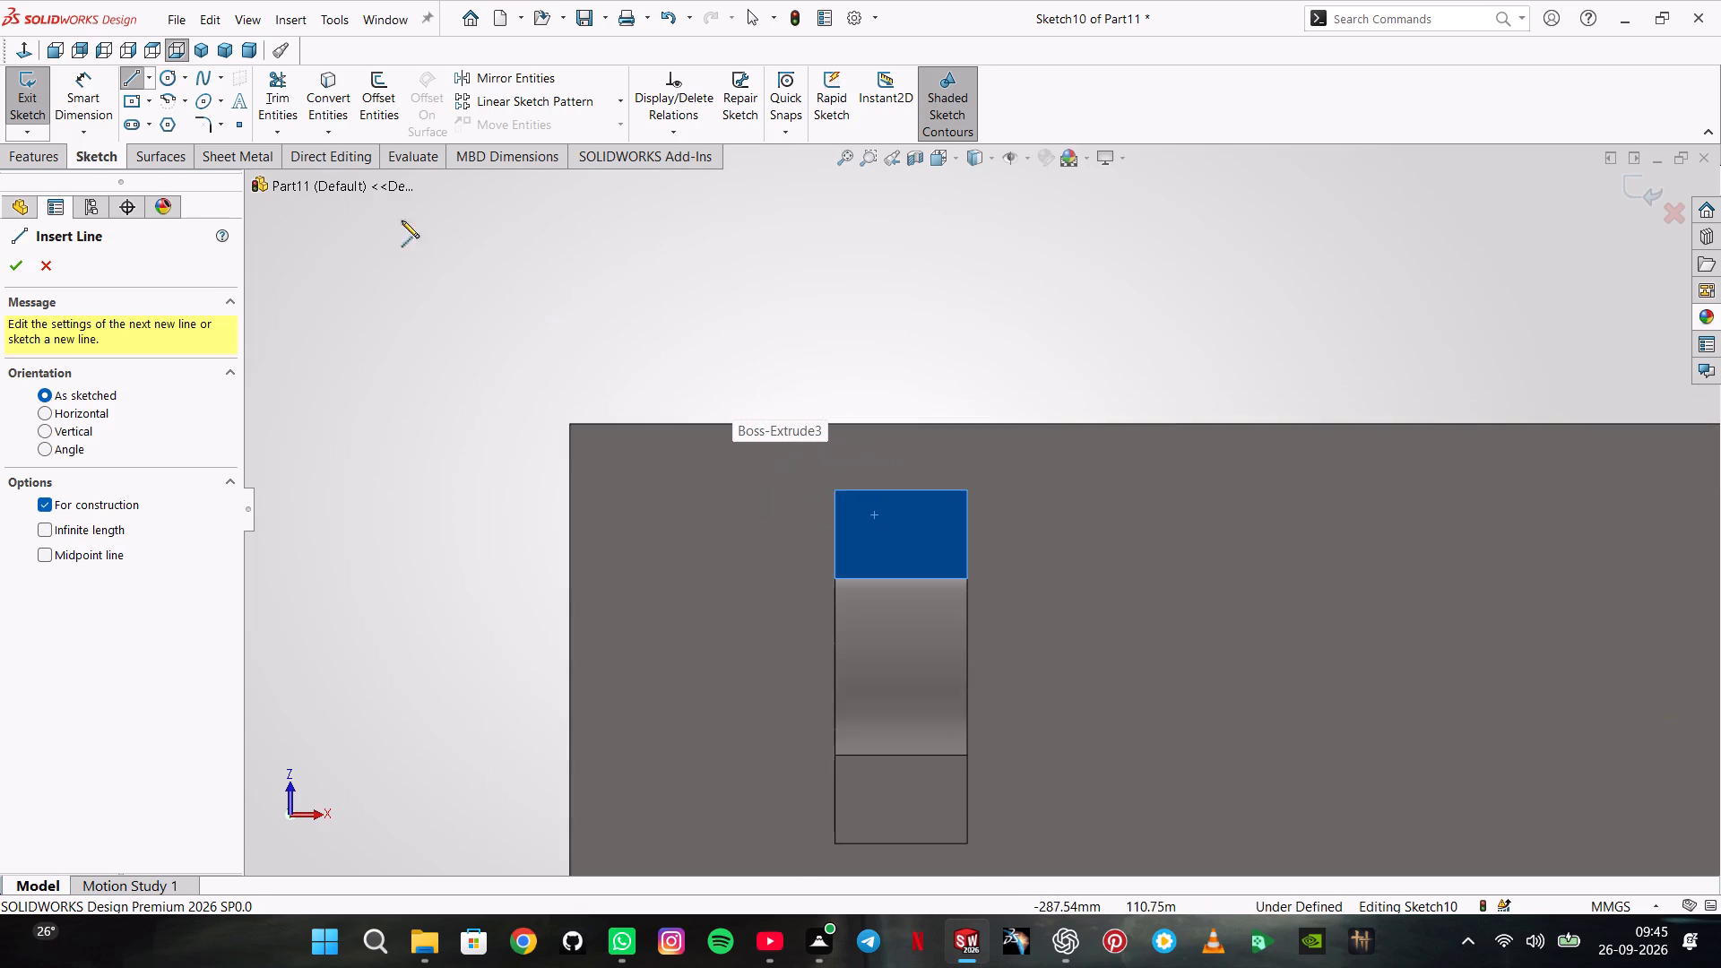
click(904, 491)
click(899, 580)
double_click(855, 456)
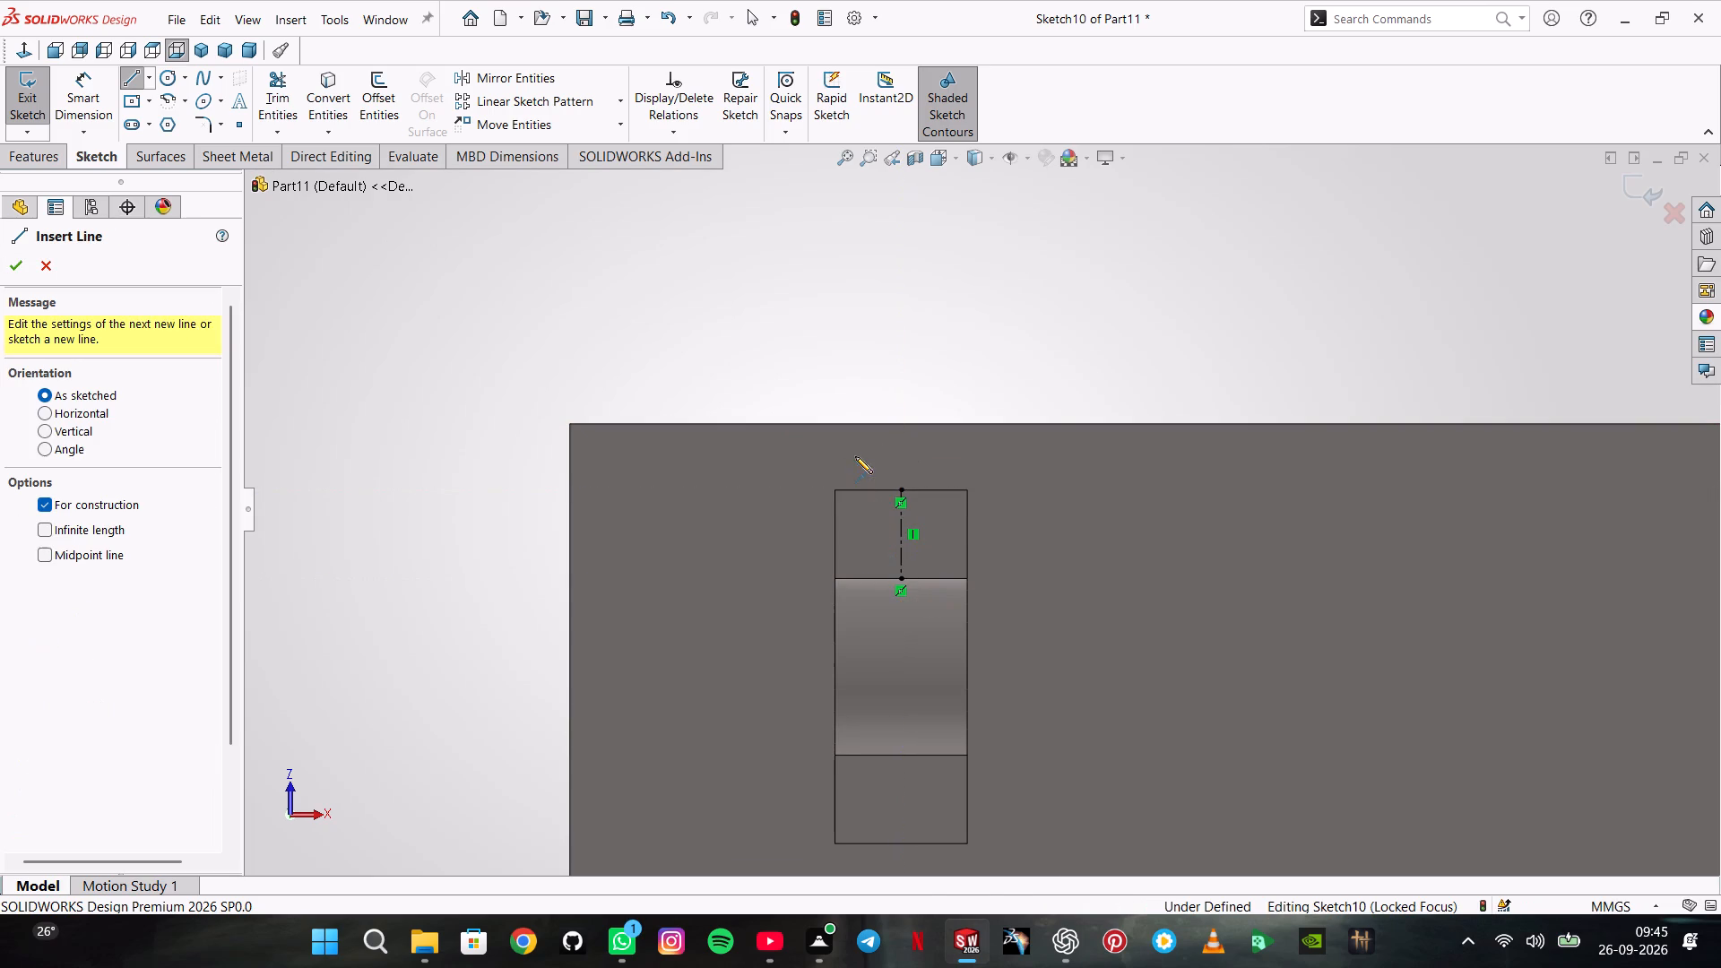
click(899, 756)
click(903, 844)
double_click(831, 798)
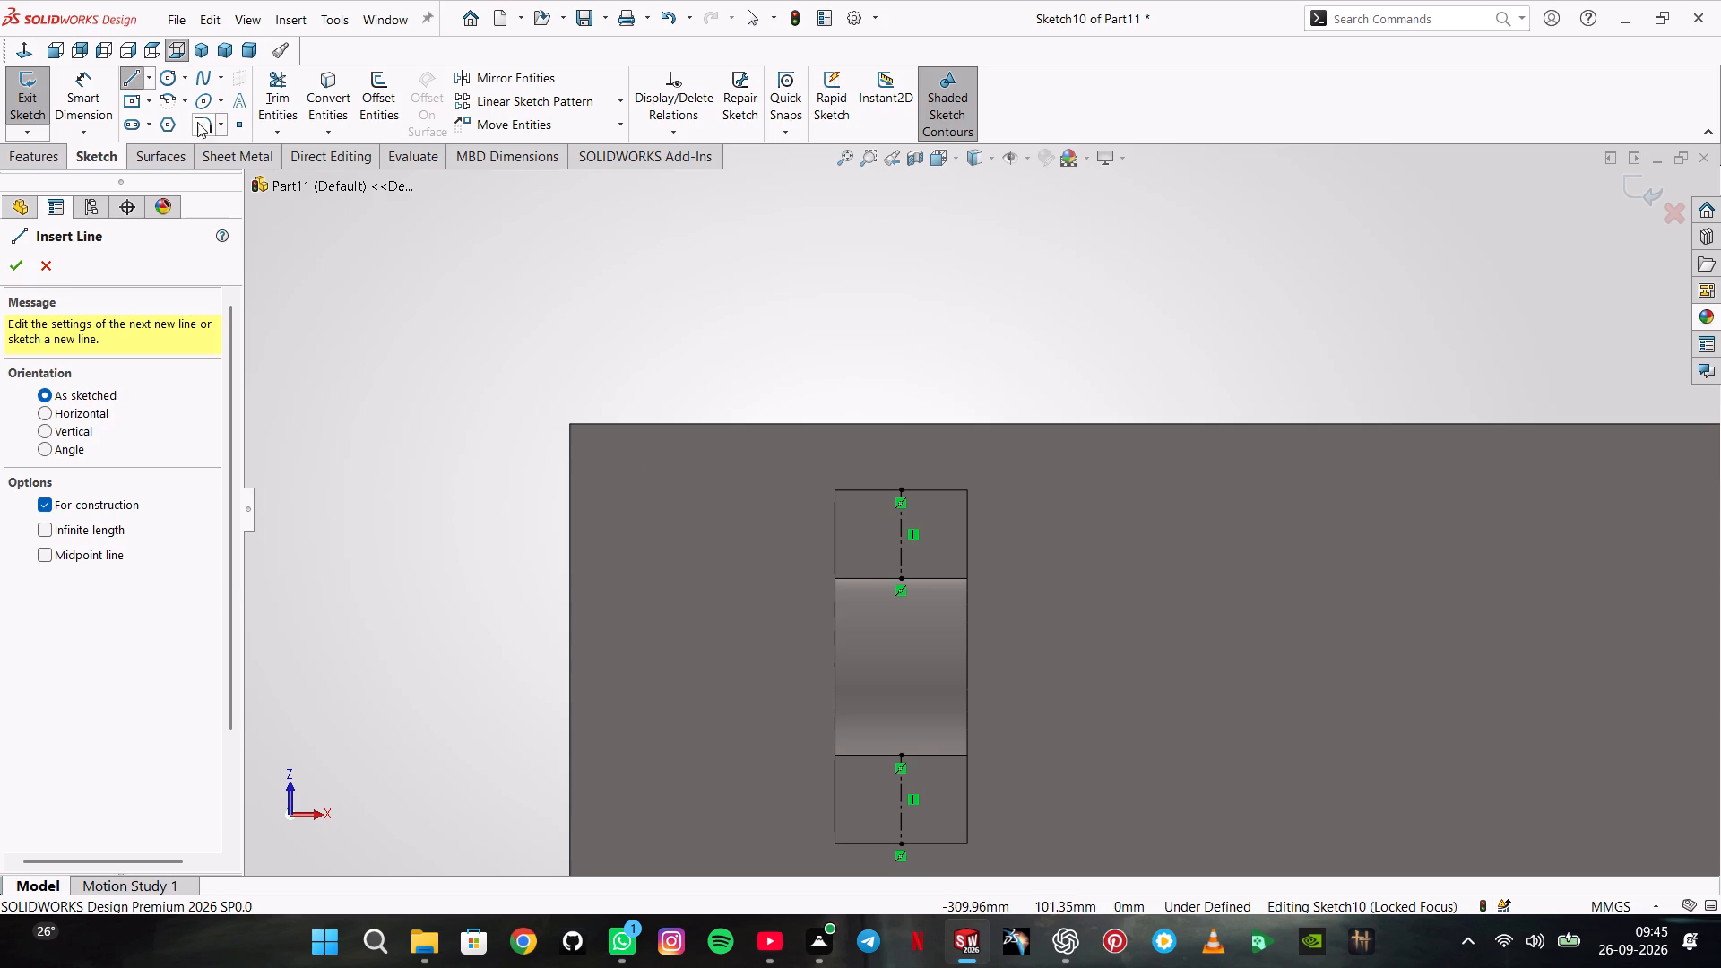
Place a sketch point at the midpoint of each of the two centerlines and exit the sketch.
click(234, 134)
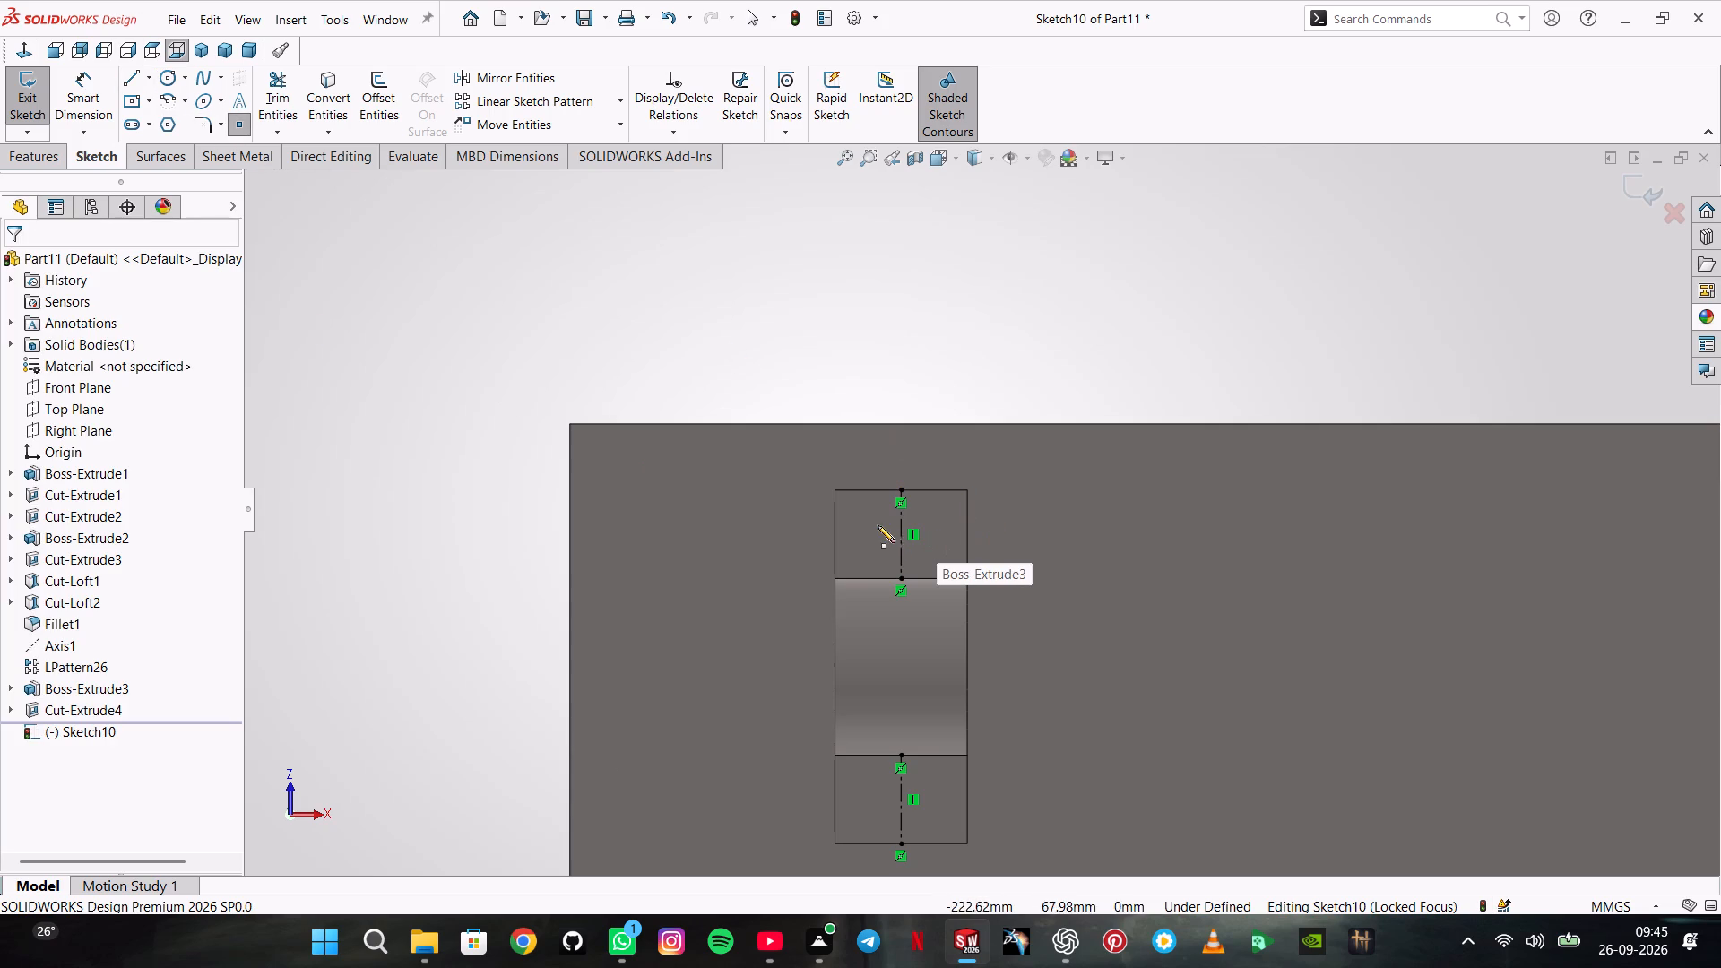
click(902, 535)
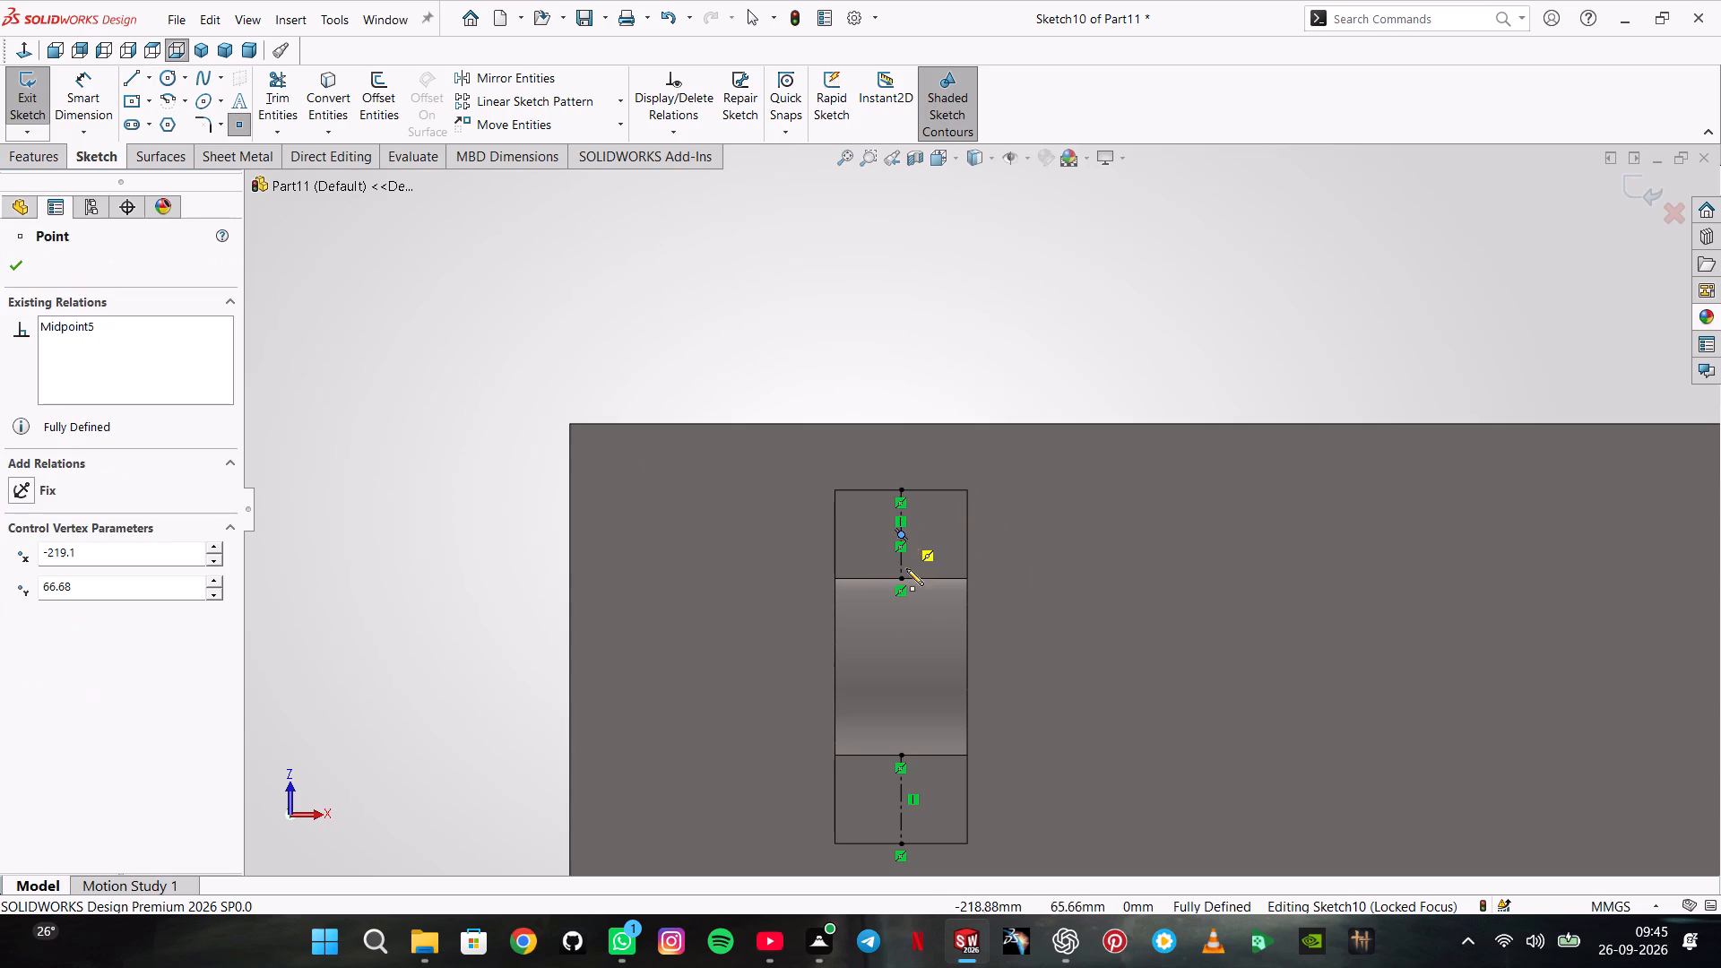
click(901, 797)
click(12, 254)
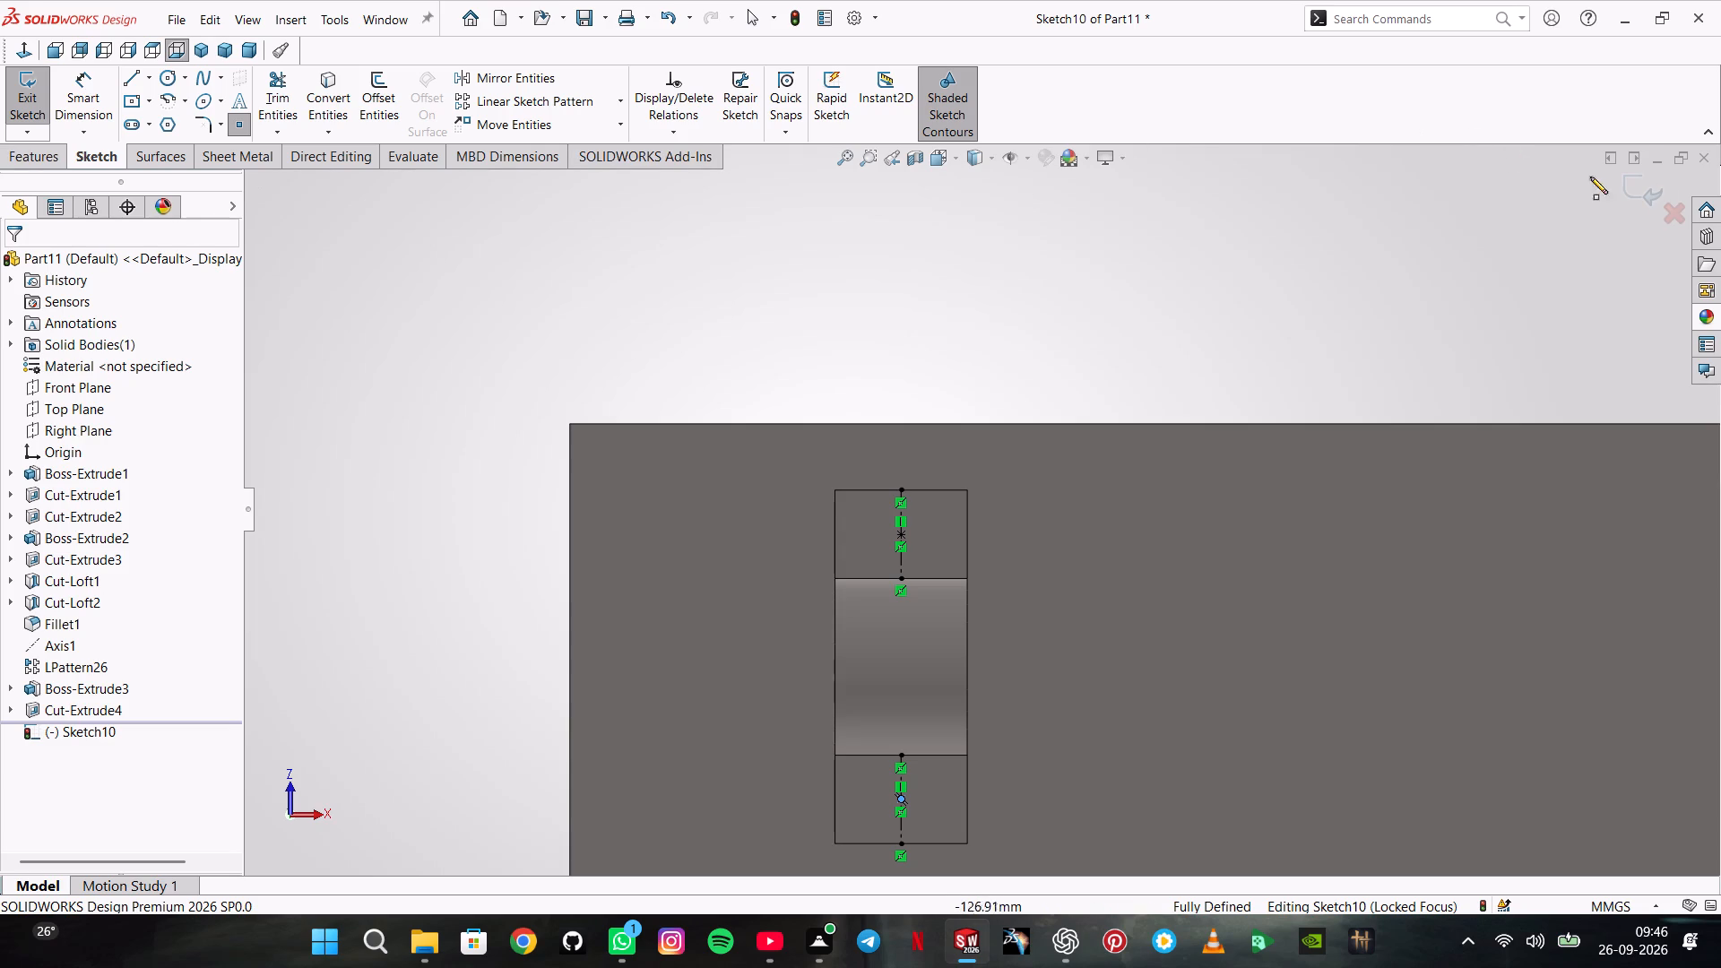
click(1655, 193)
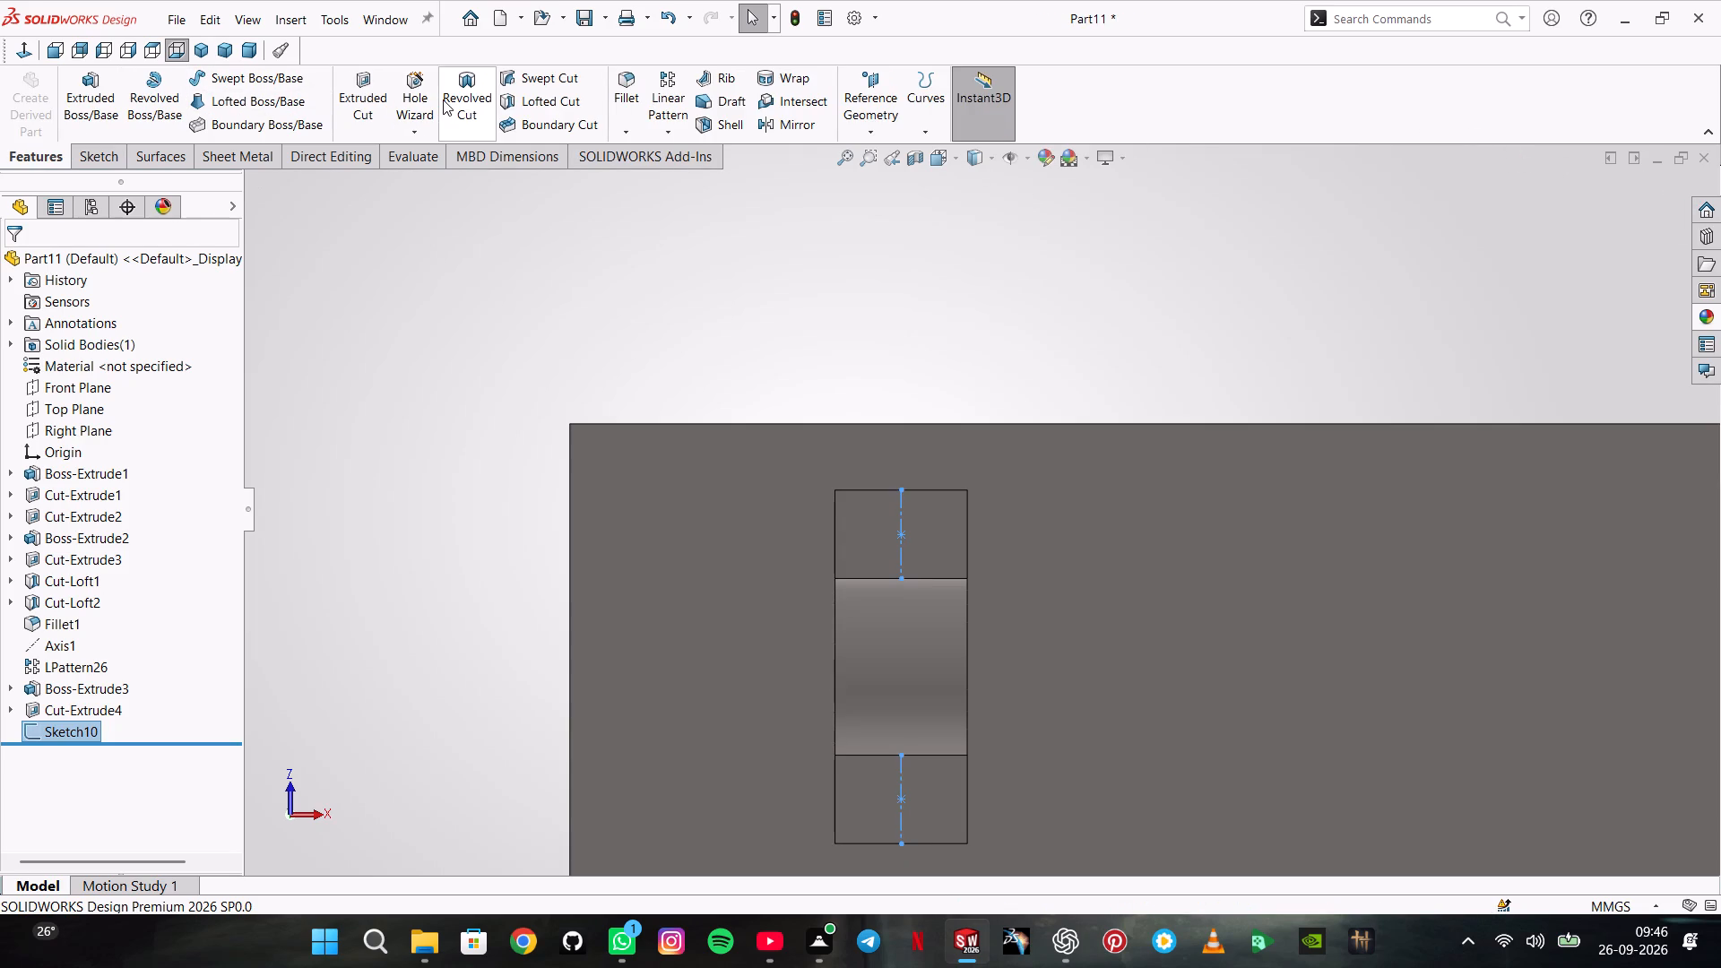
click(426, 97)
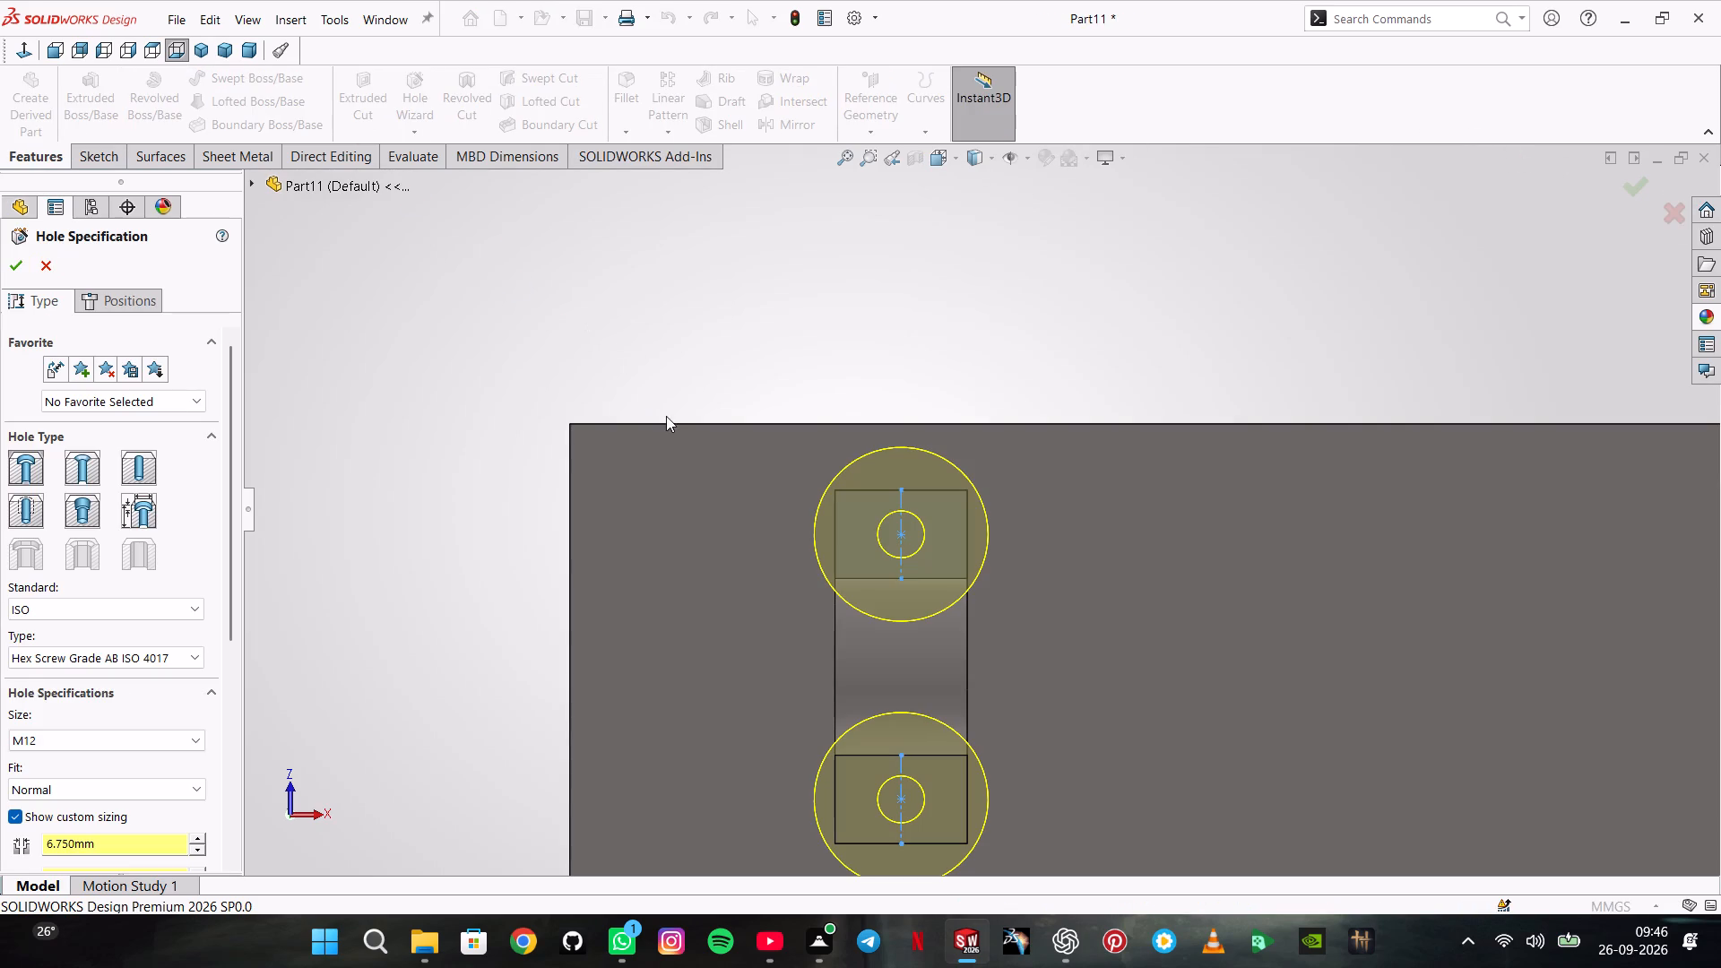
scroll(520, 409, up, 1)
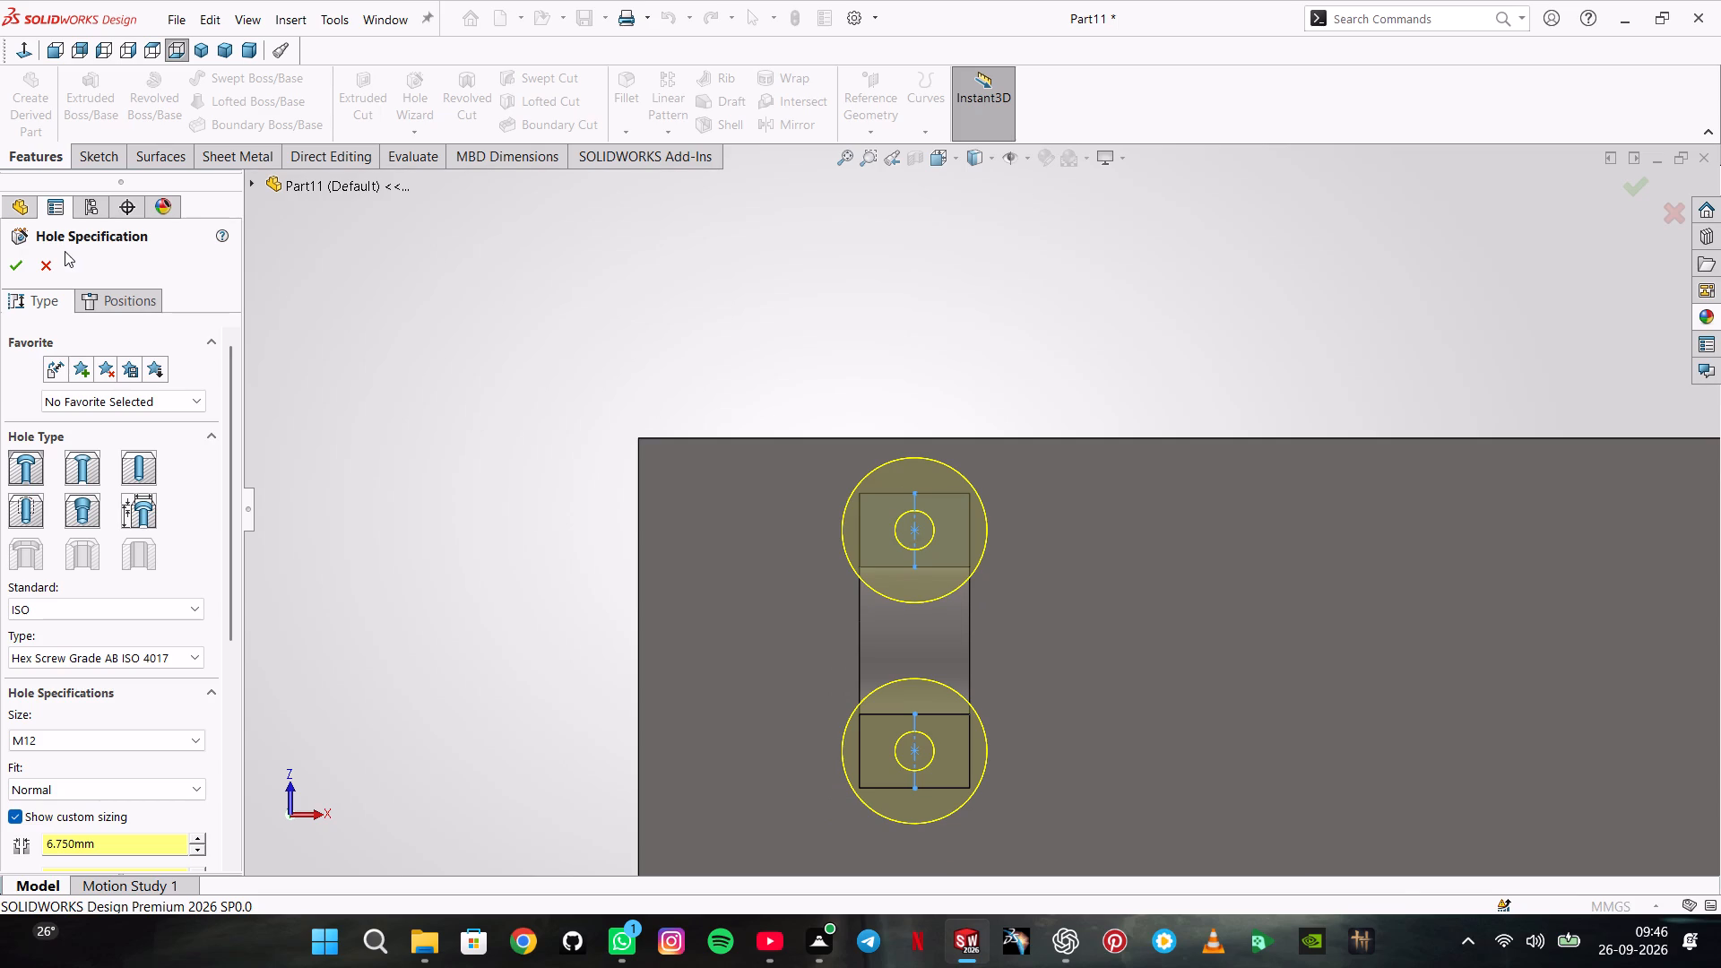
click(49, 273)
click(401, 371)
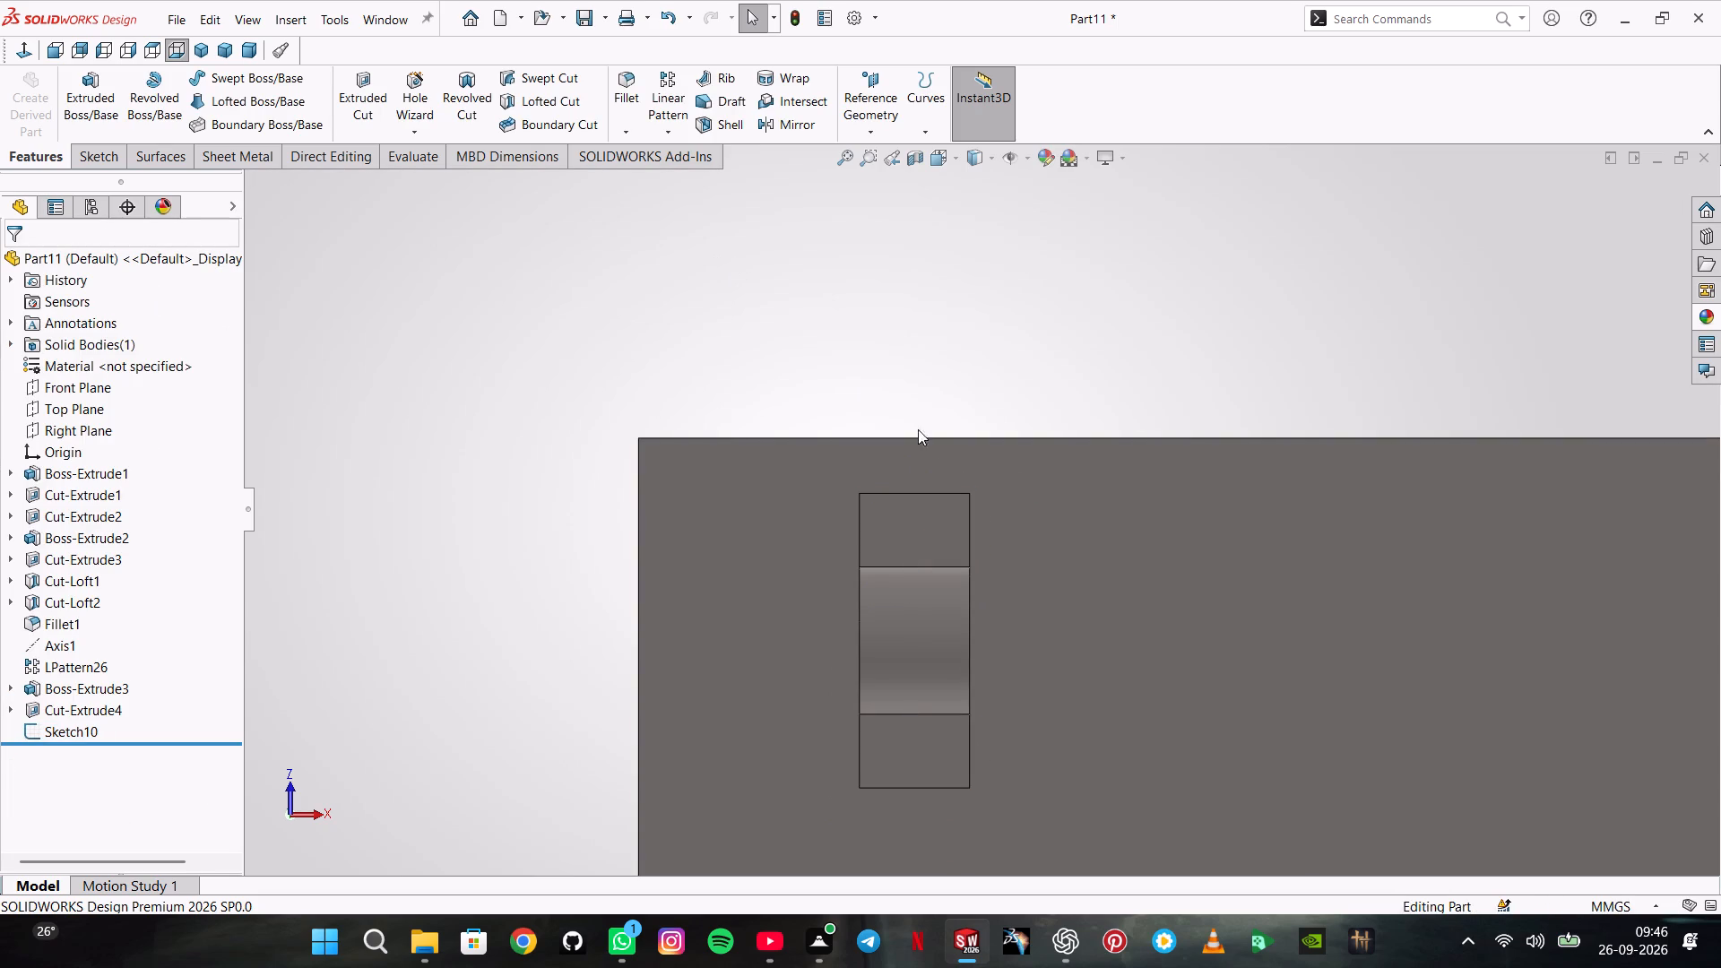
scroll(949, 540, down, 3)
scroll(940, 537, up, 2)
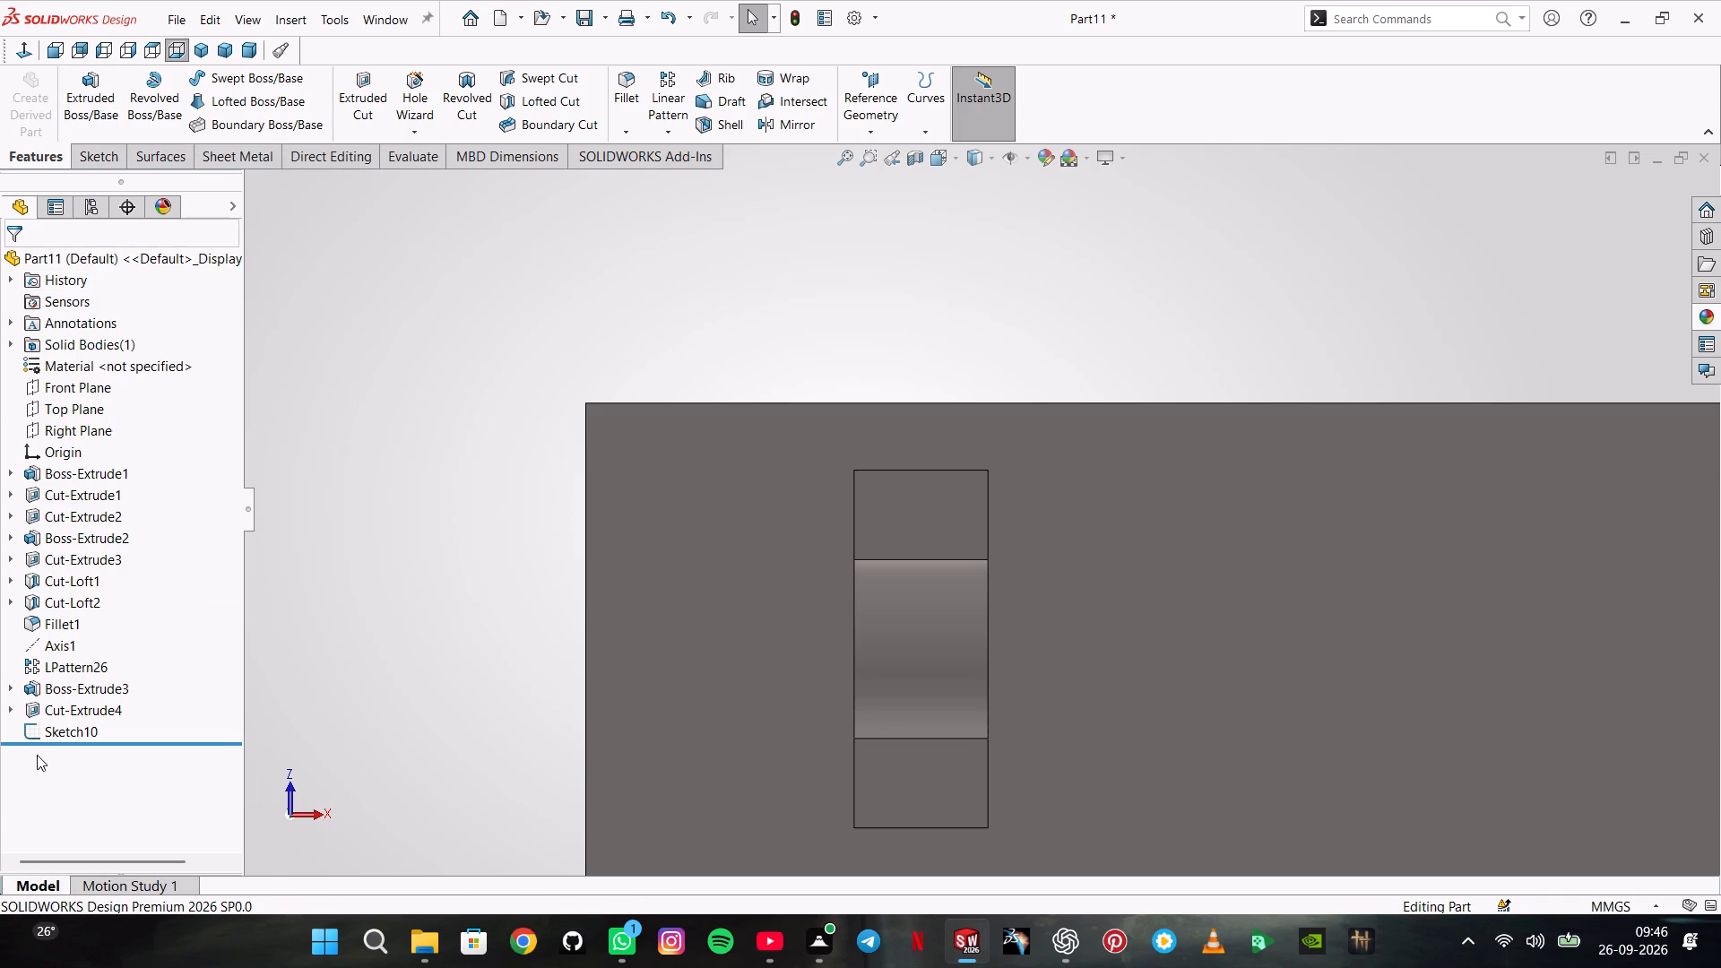
Show the sketch holding the two centre points on the boss's feet.
right_click(56, 731)
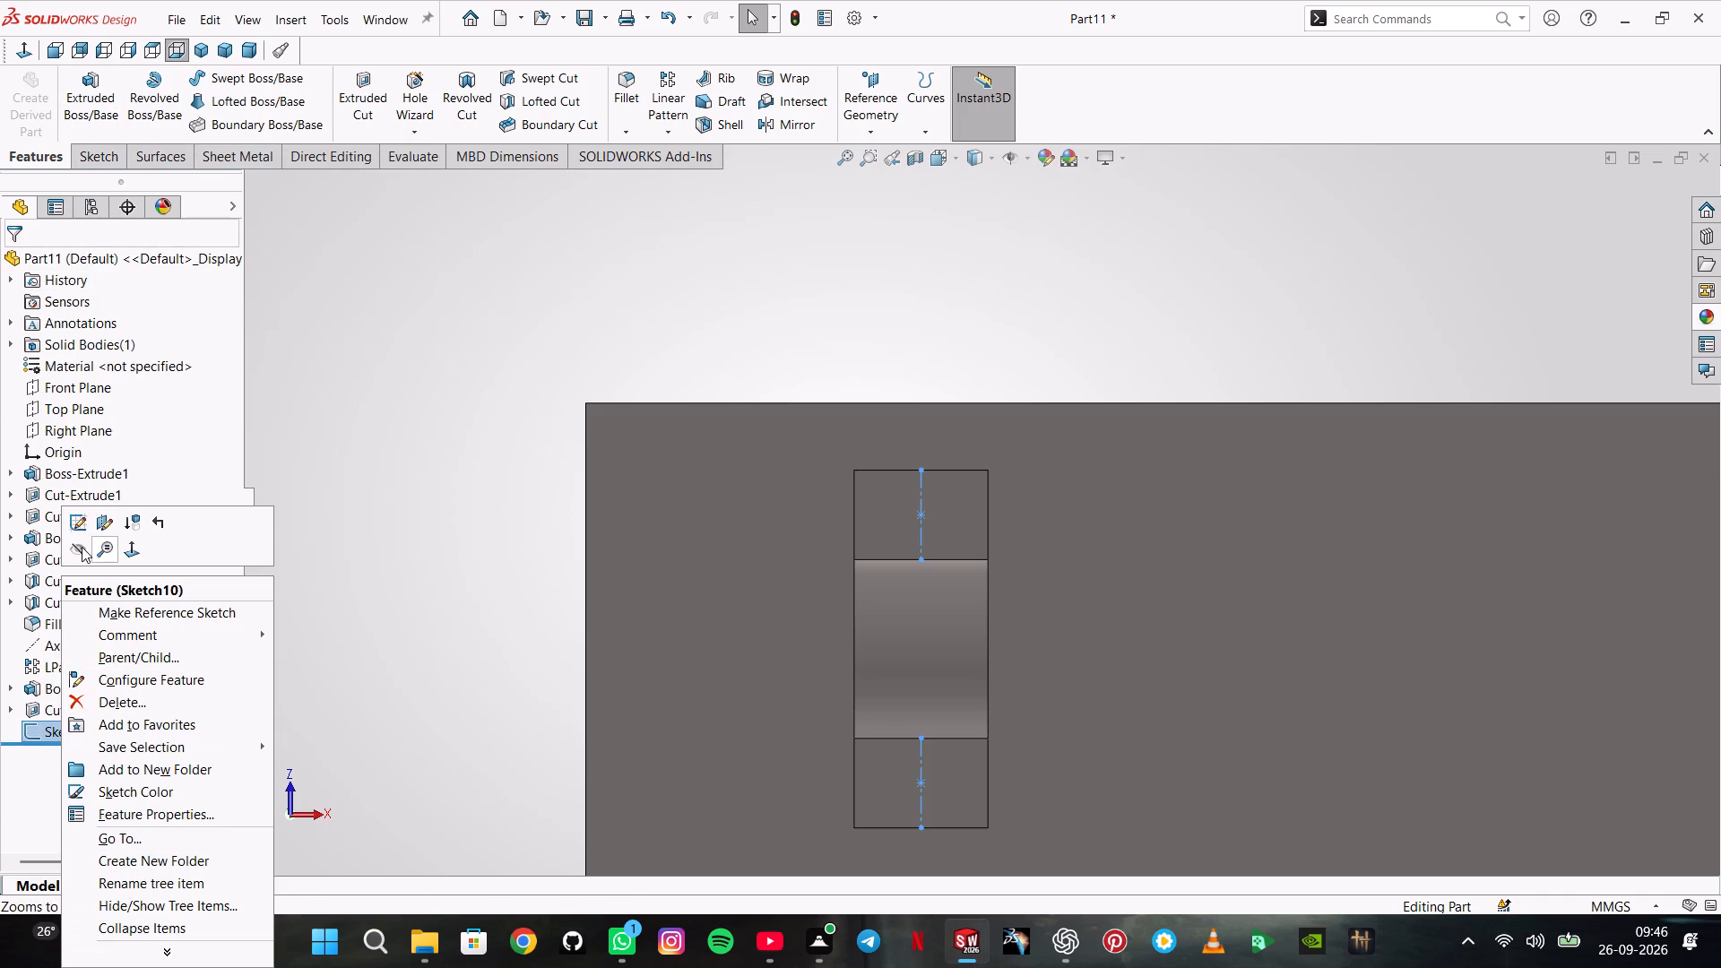
click(541, 327)
middle_drag(845, 507, 901, 524)
scroll(851, 507, up, 1)
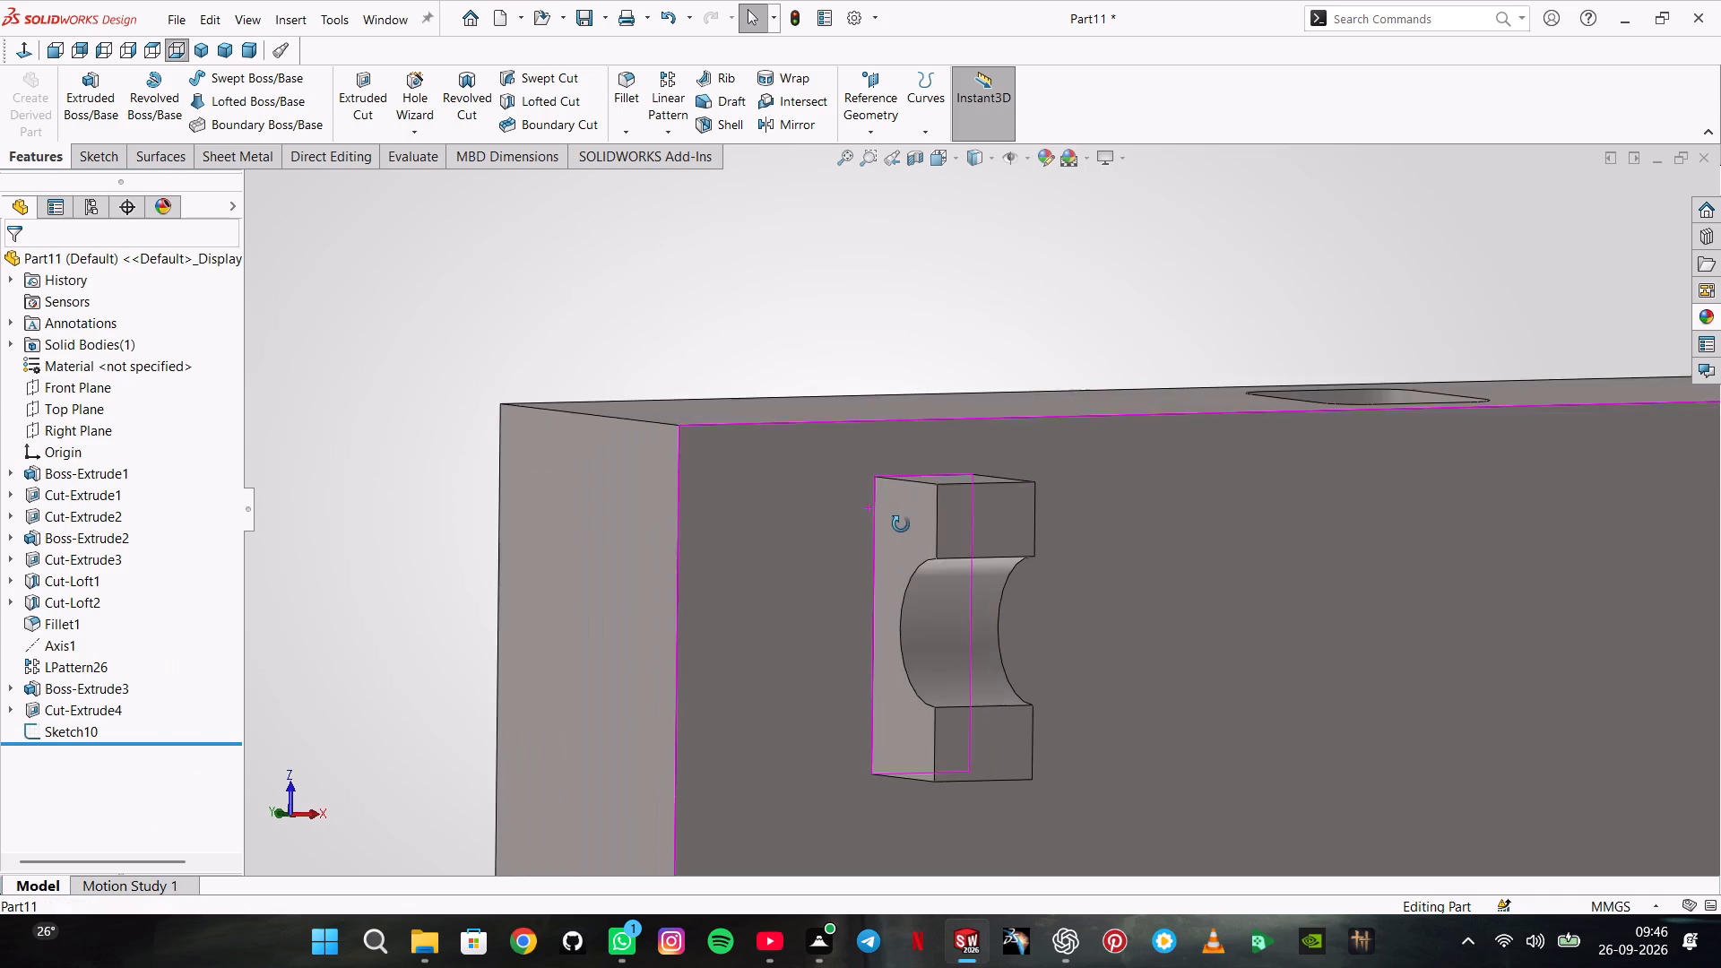
middle_drag(901, 524, 824, 496)
scroll(824, 496, down, 3)
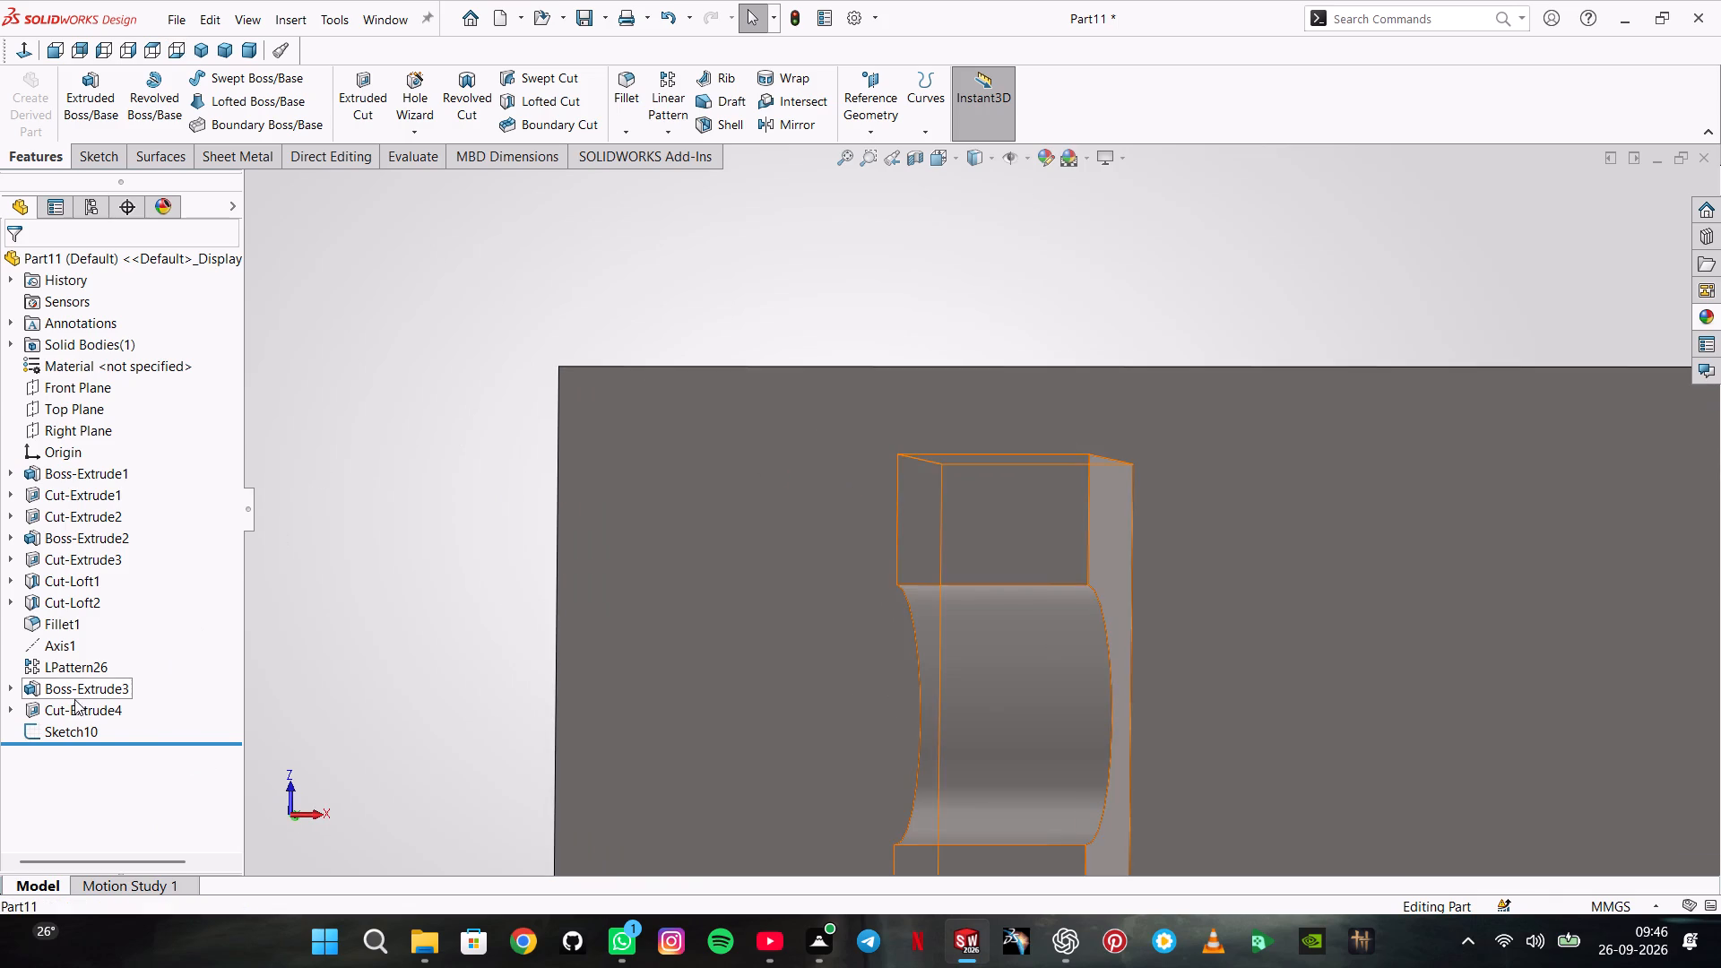
right_click(62, 724)
click(89, 558)
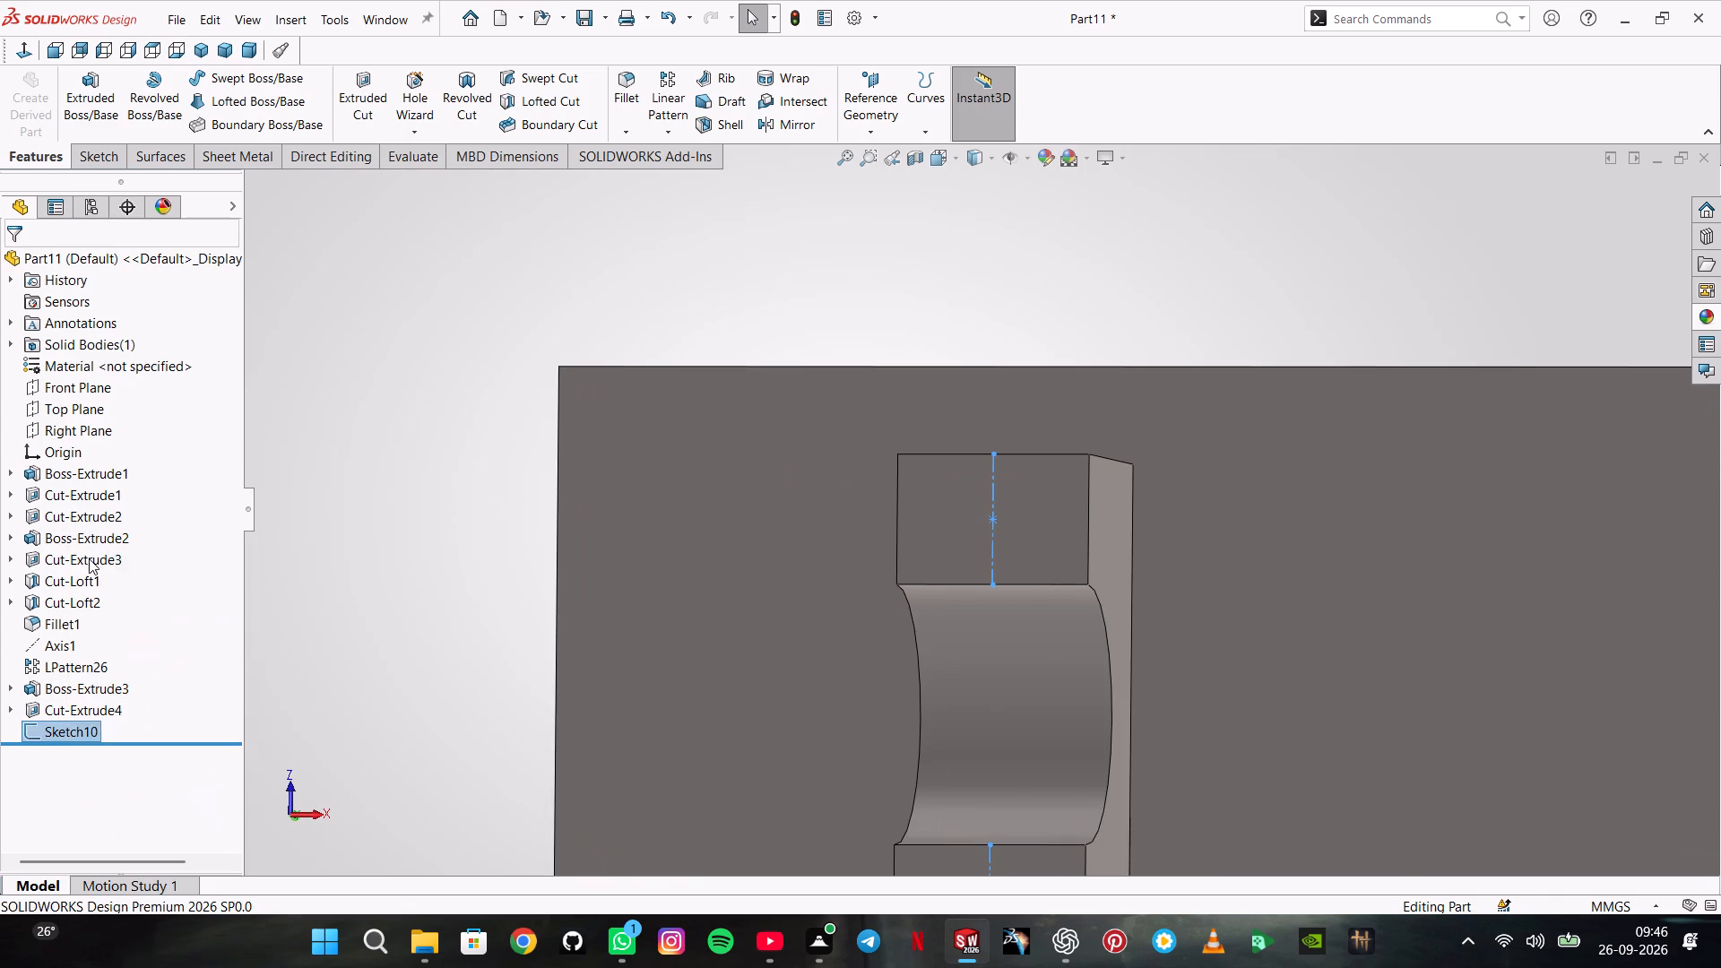
right_click(74, 731)
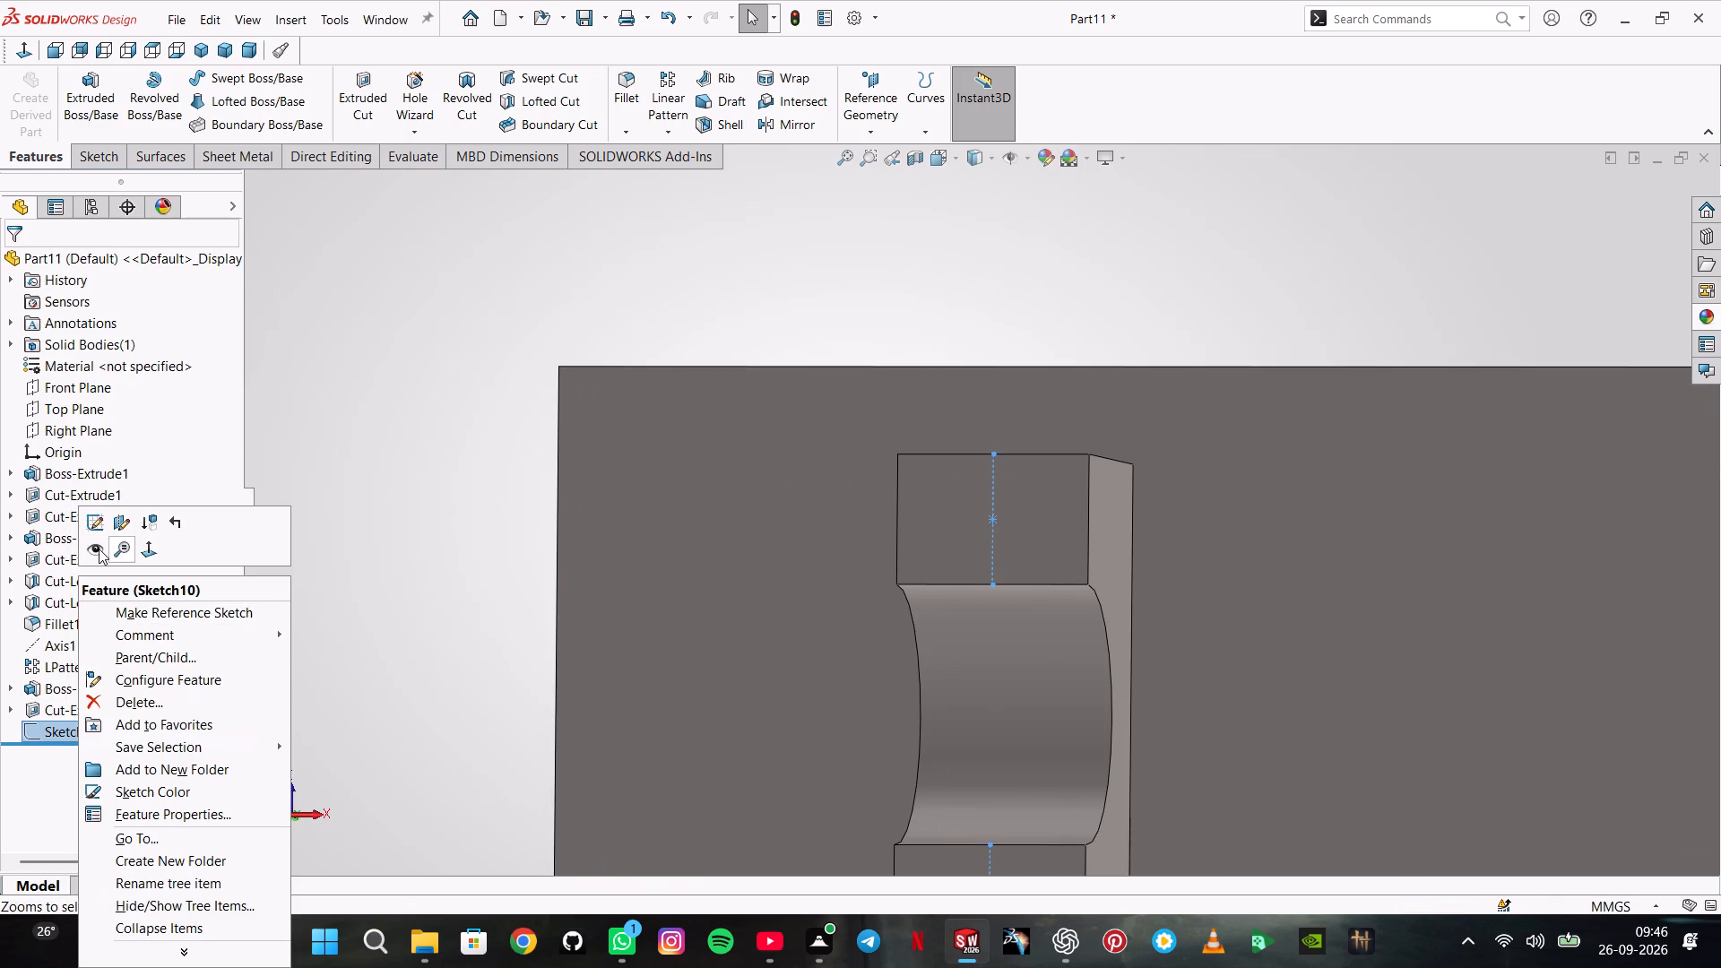
click(99, 548)
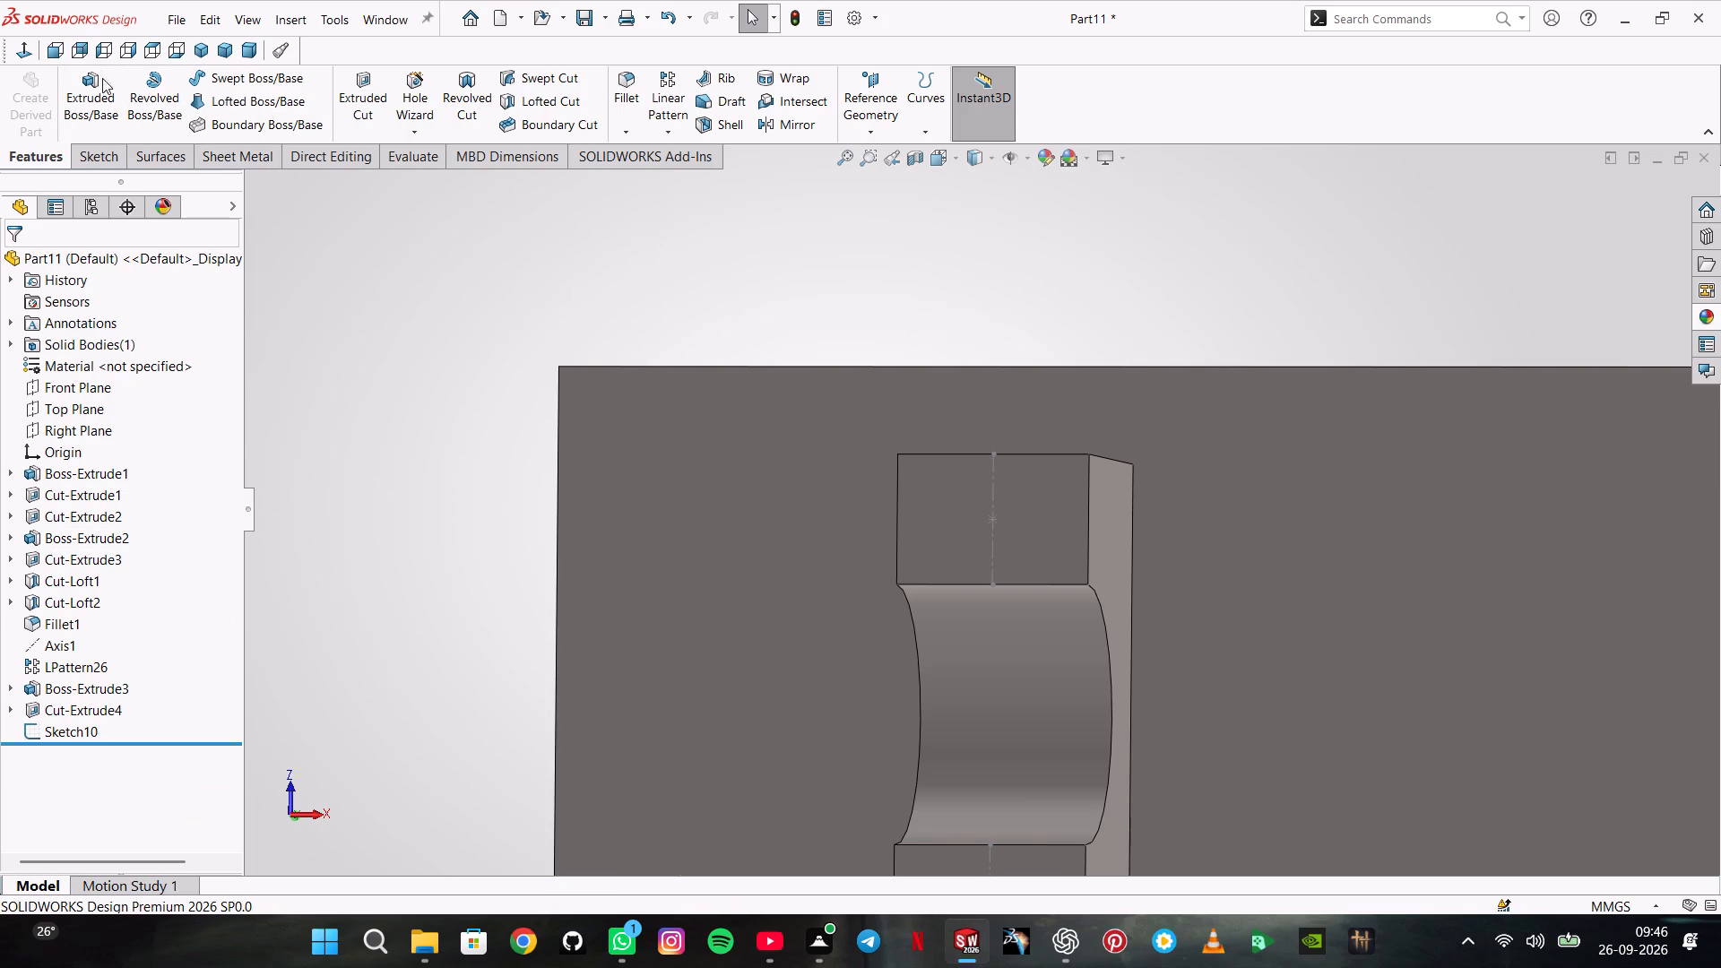
Start a Hole Wizard bottoming tapped hole, reset the custom sizing to its defaults, and set the standard to ANSI Inch.
click(422, 115)
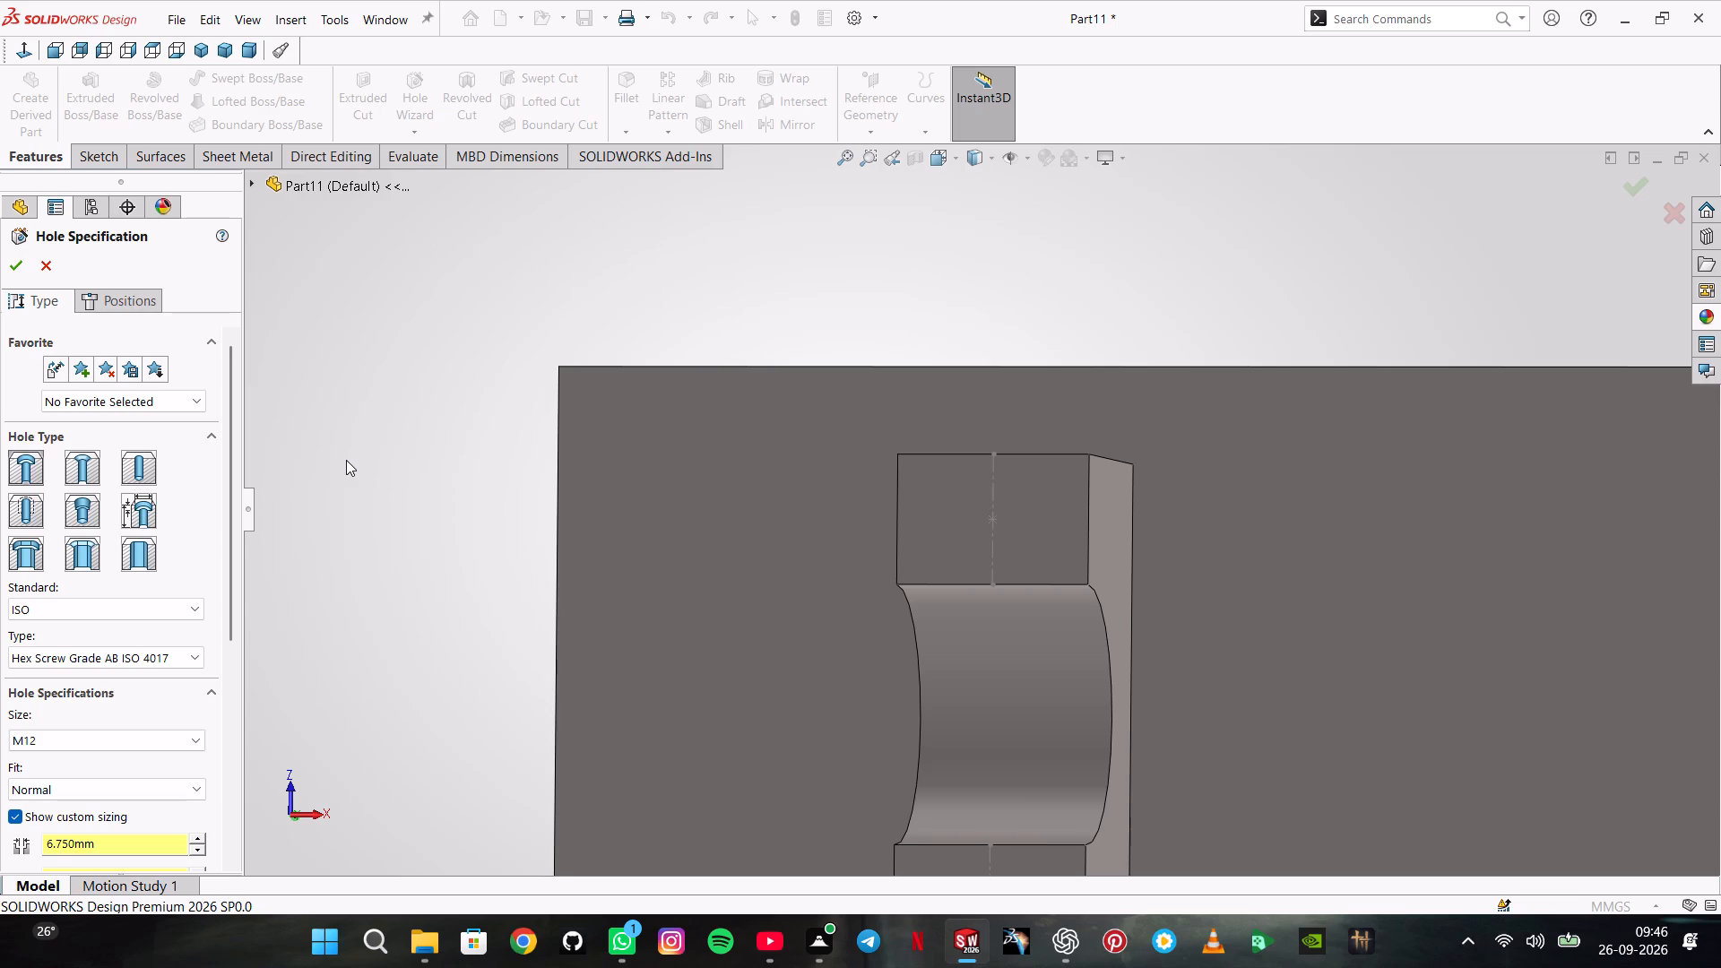
click(35, 521)
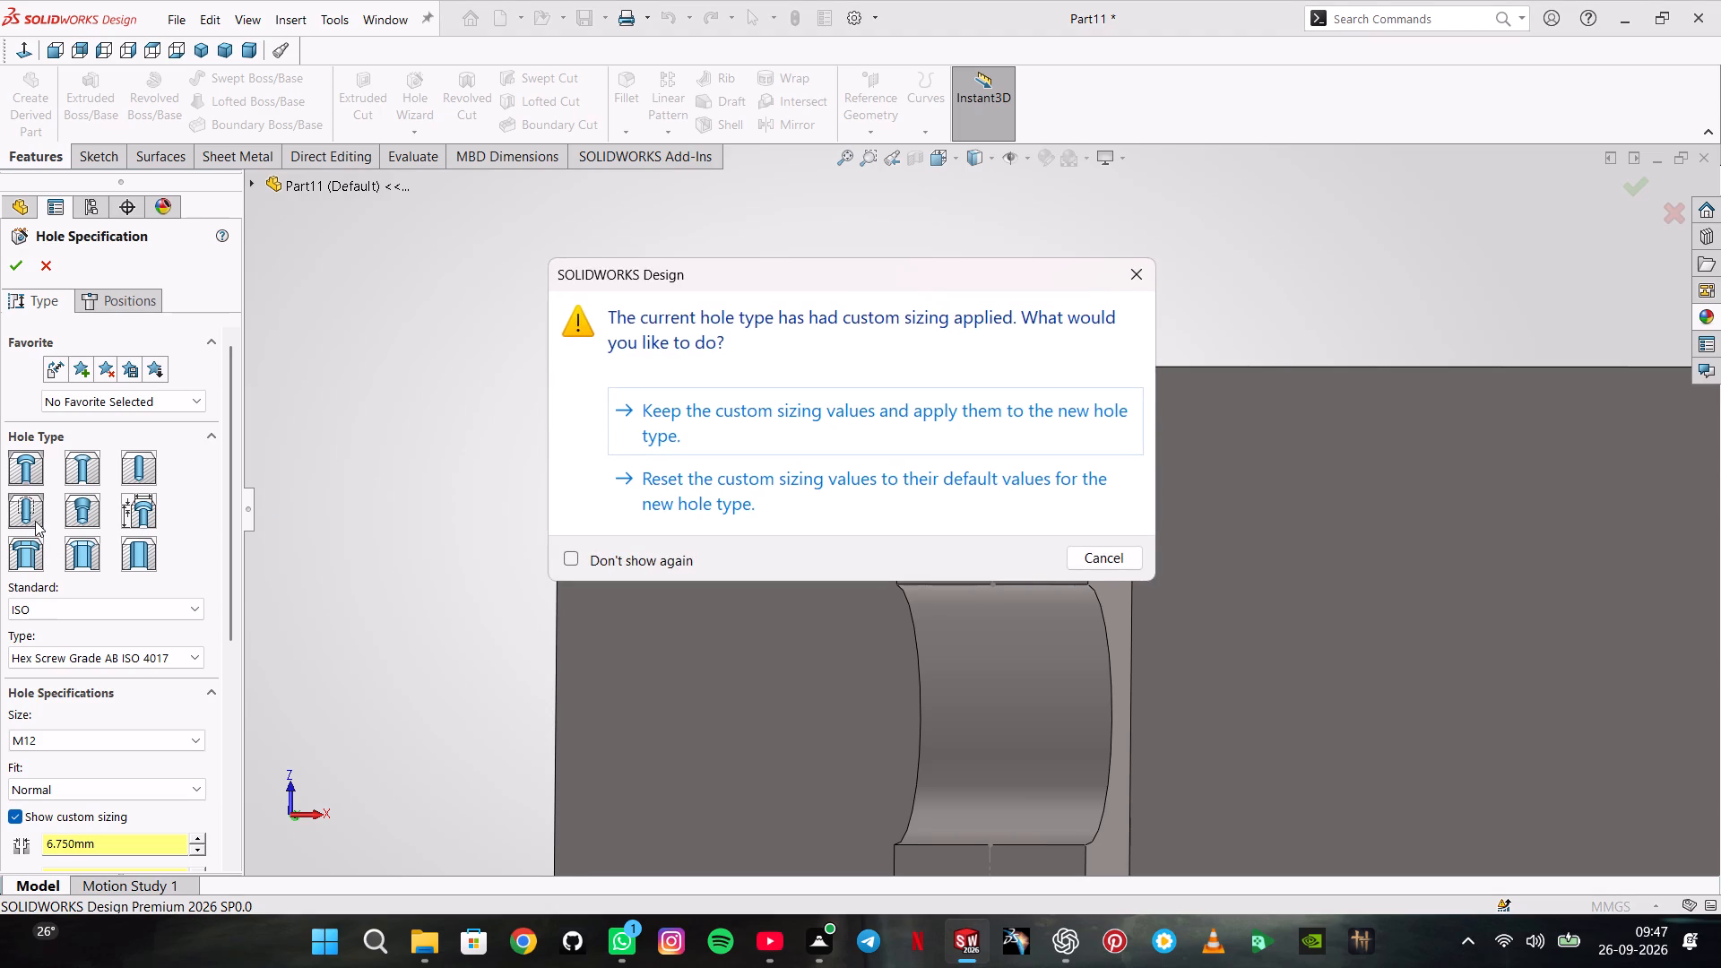
click(101, 615)
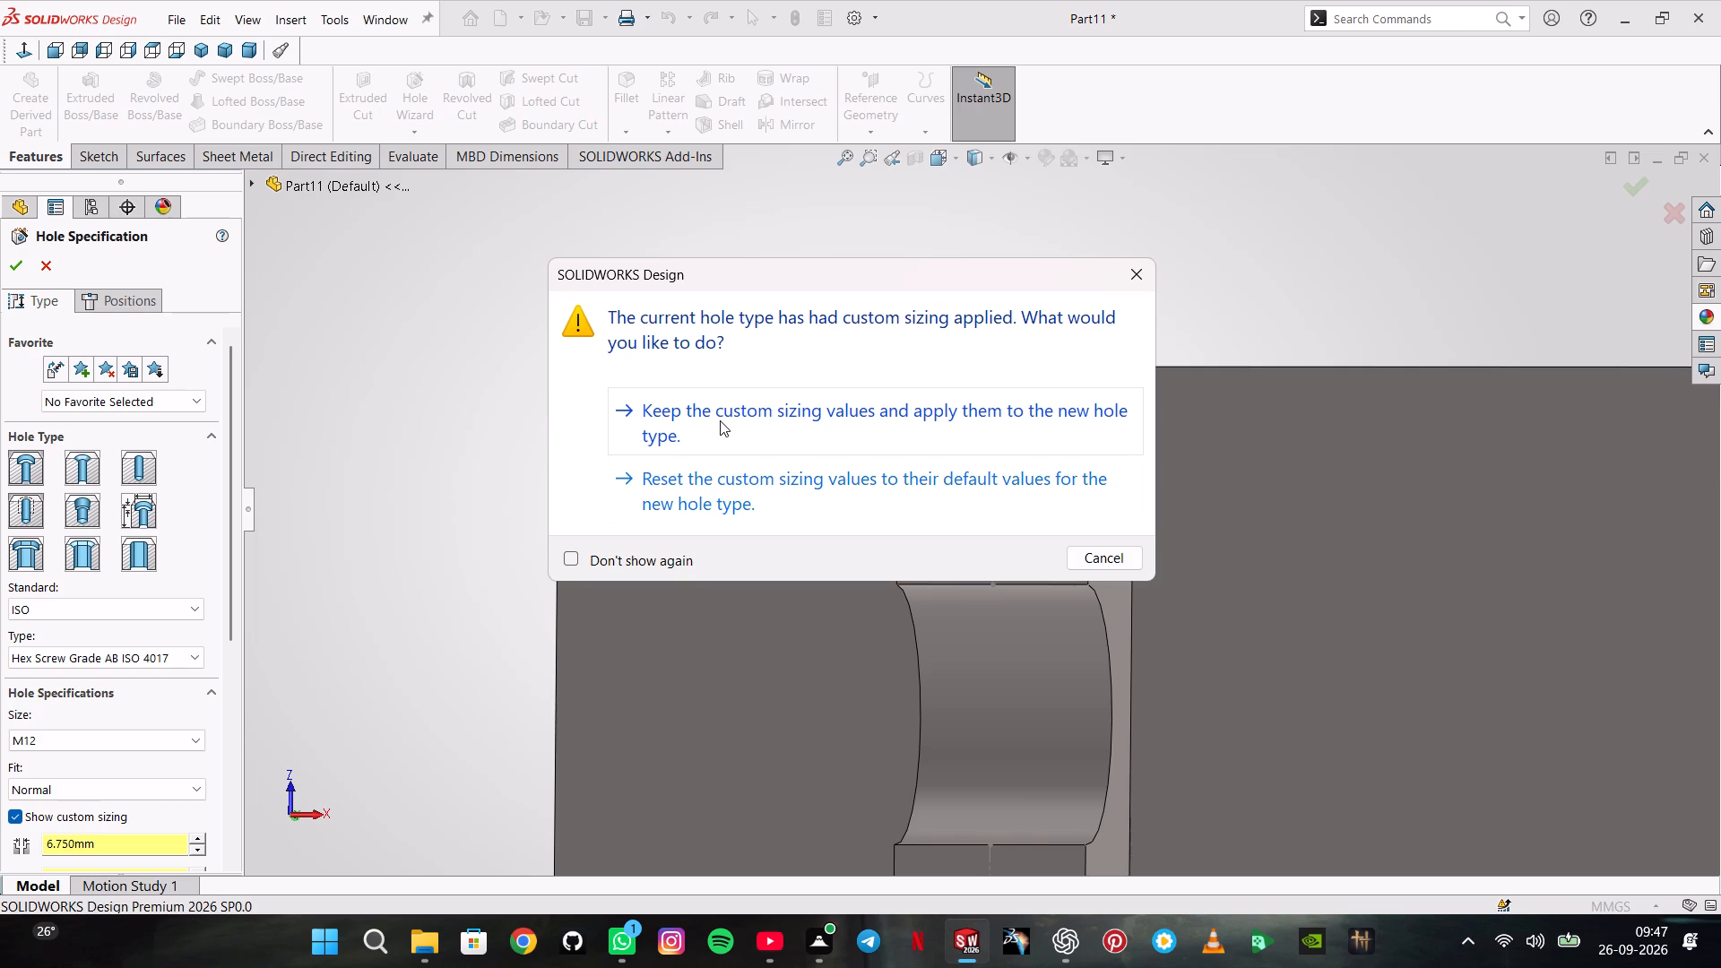
click(722, 473)
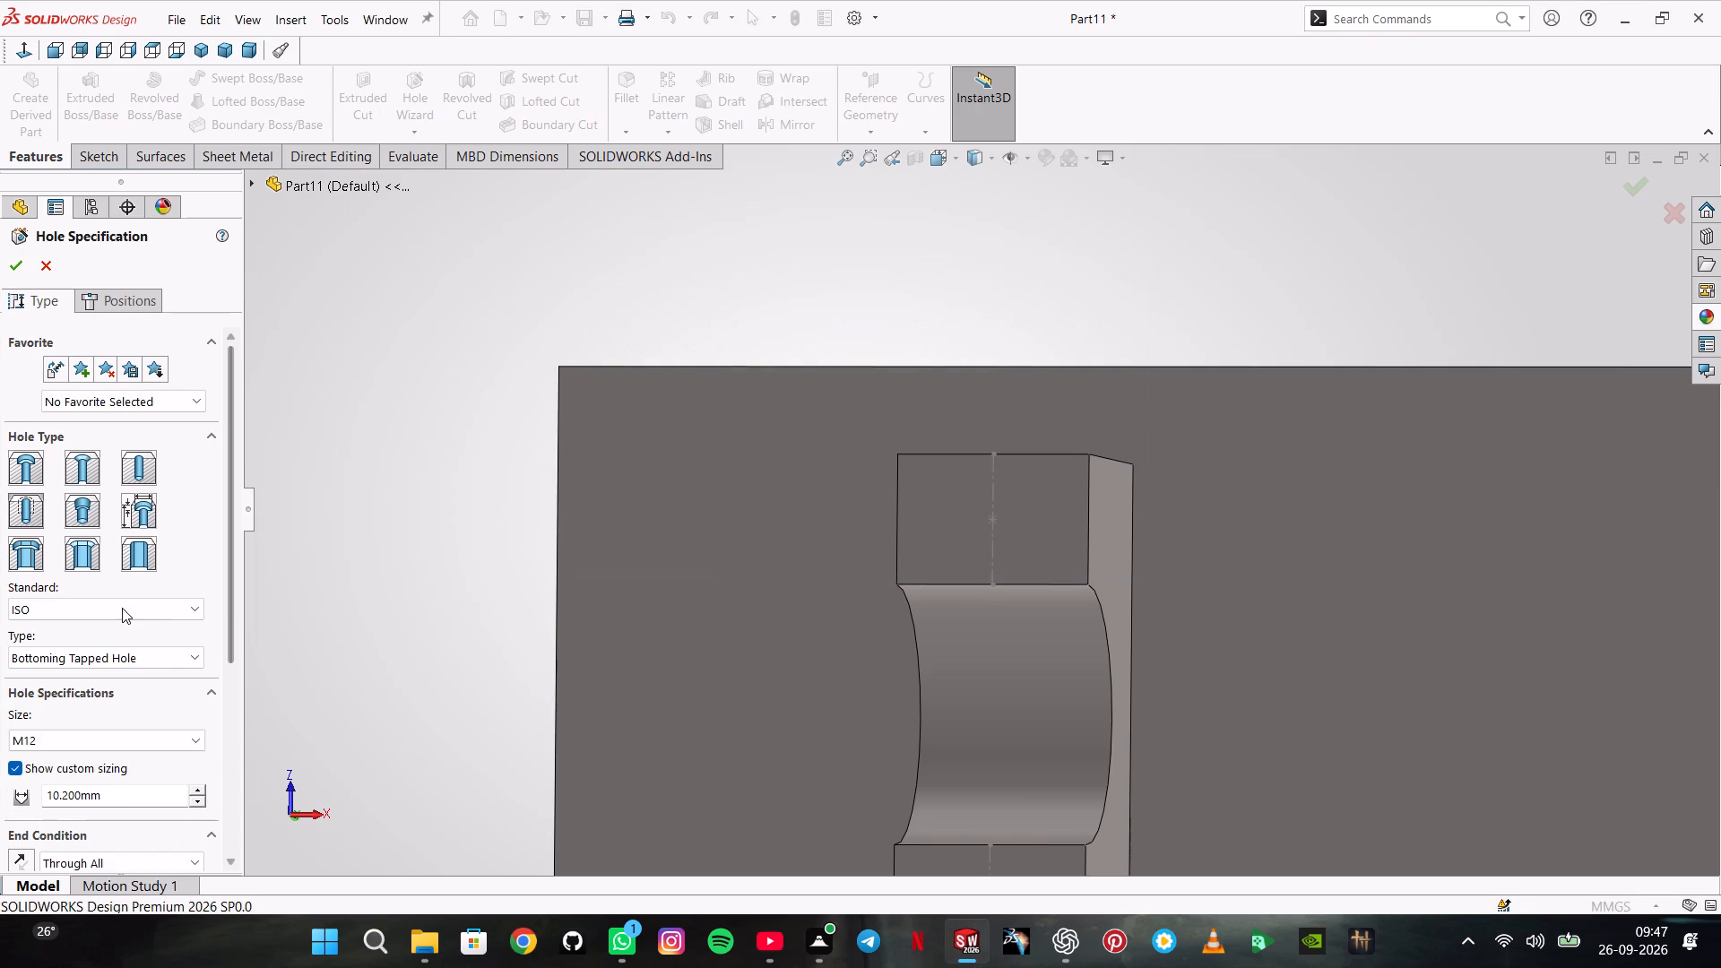
click(126, 612)
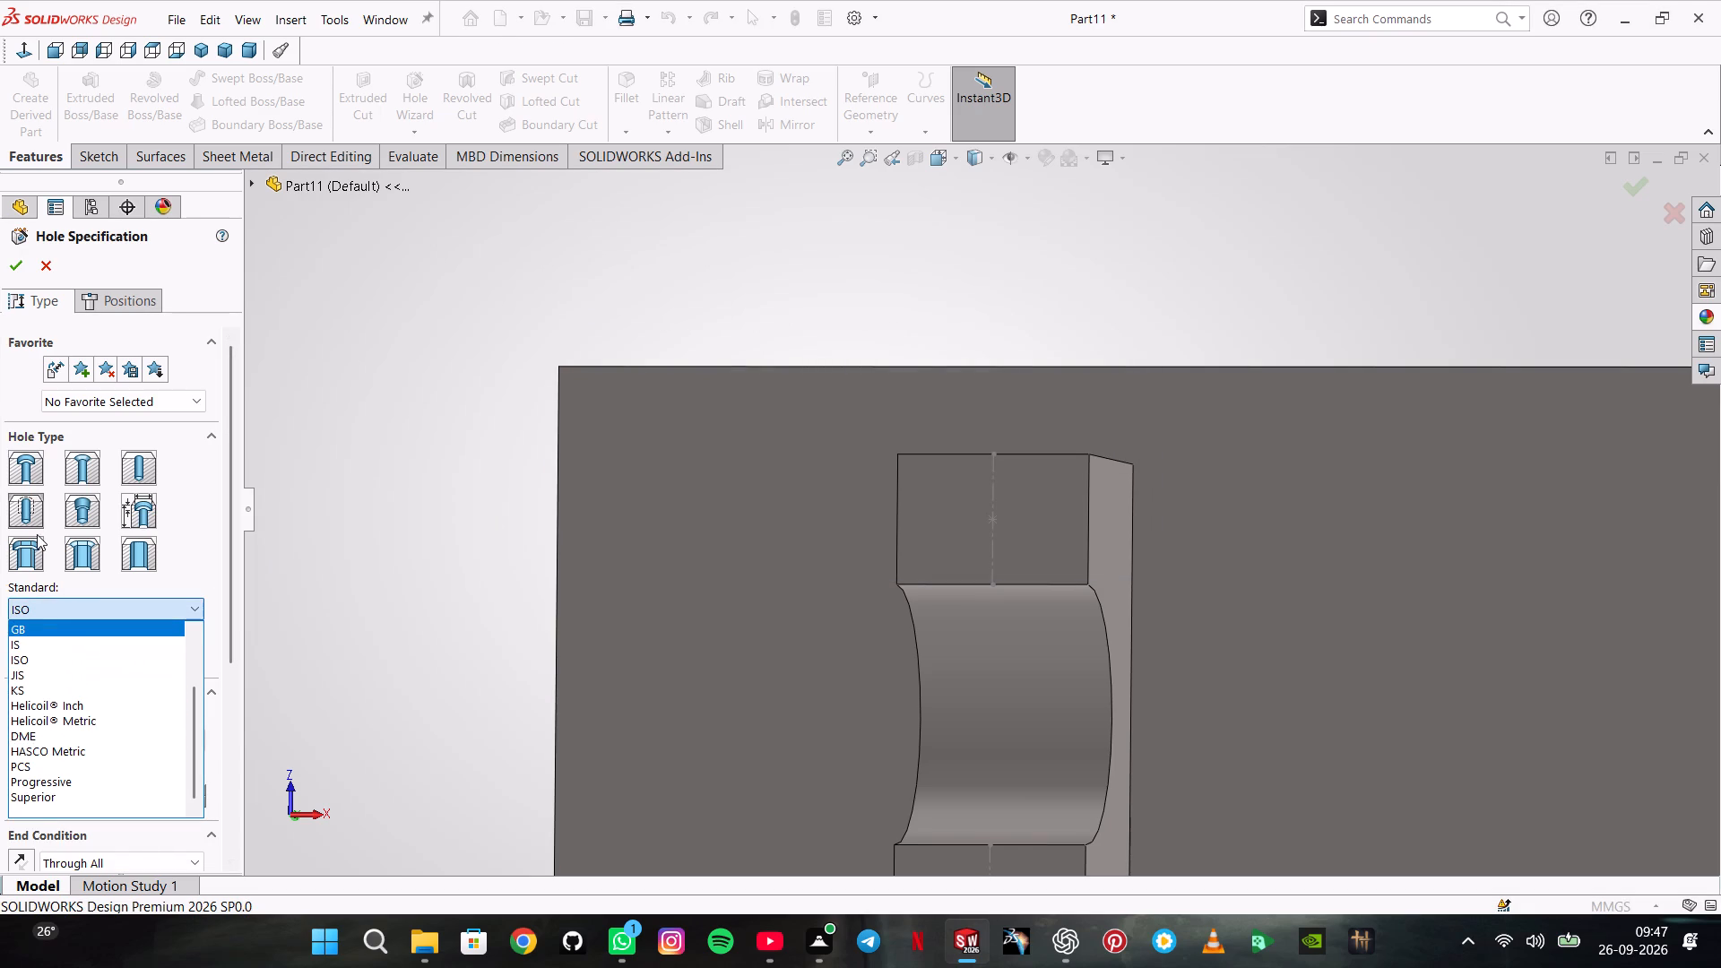
click(32, 509)
click(32, 507)
click(58, 597)
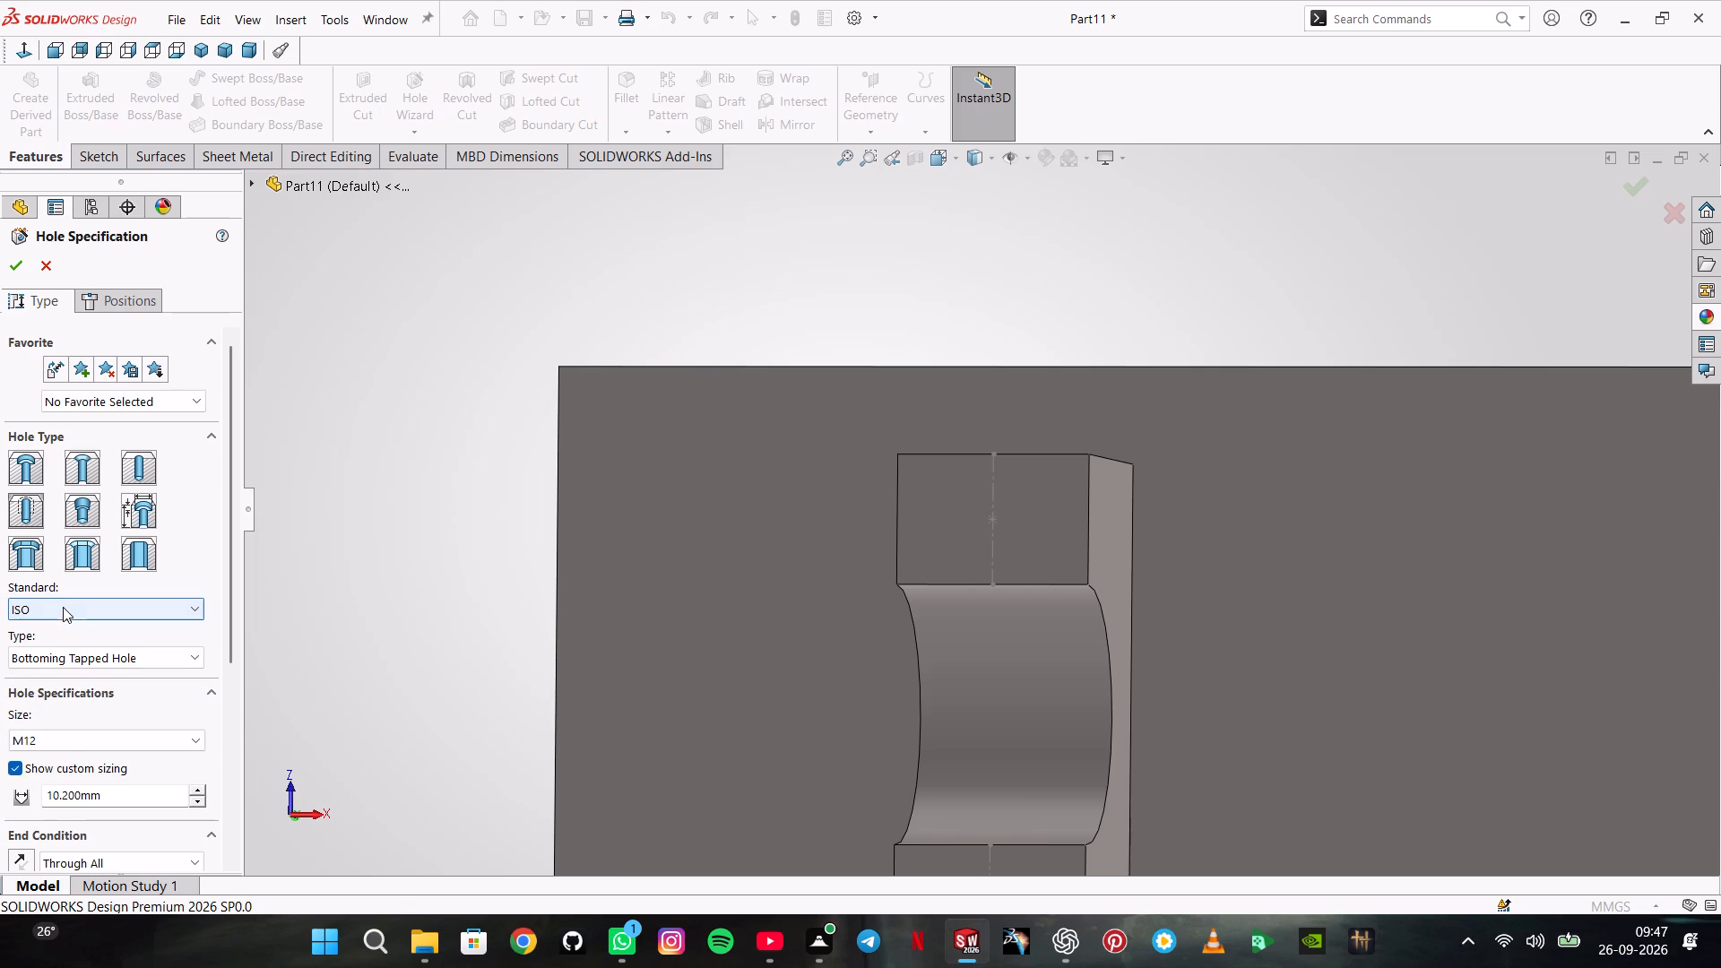
click(63, 607)
scroll(61, 734, down, 1)
scroll(61, 731, up, 2)
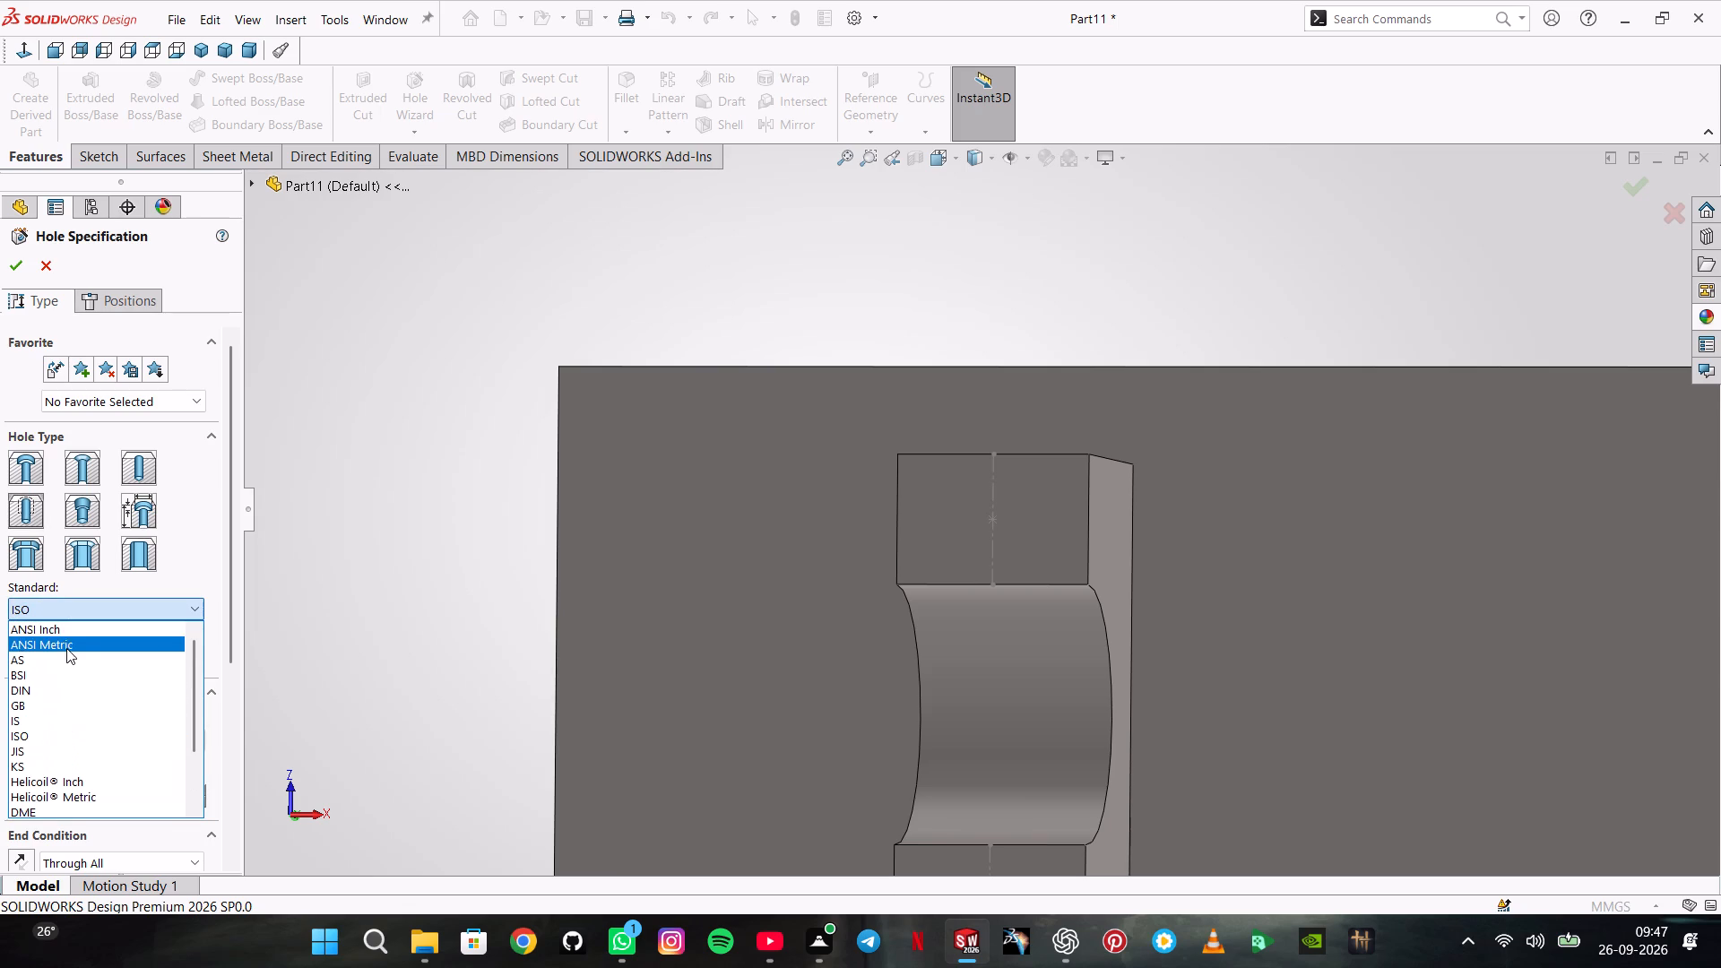
click(74, 633)
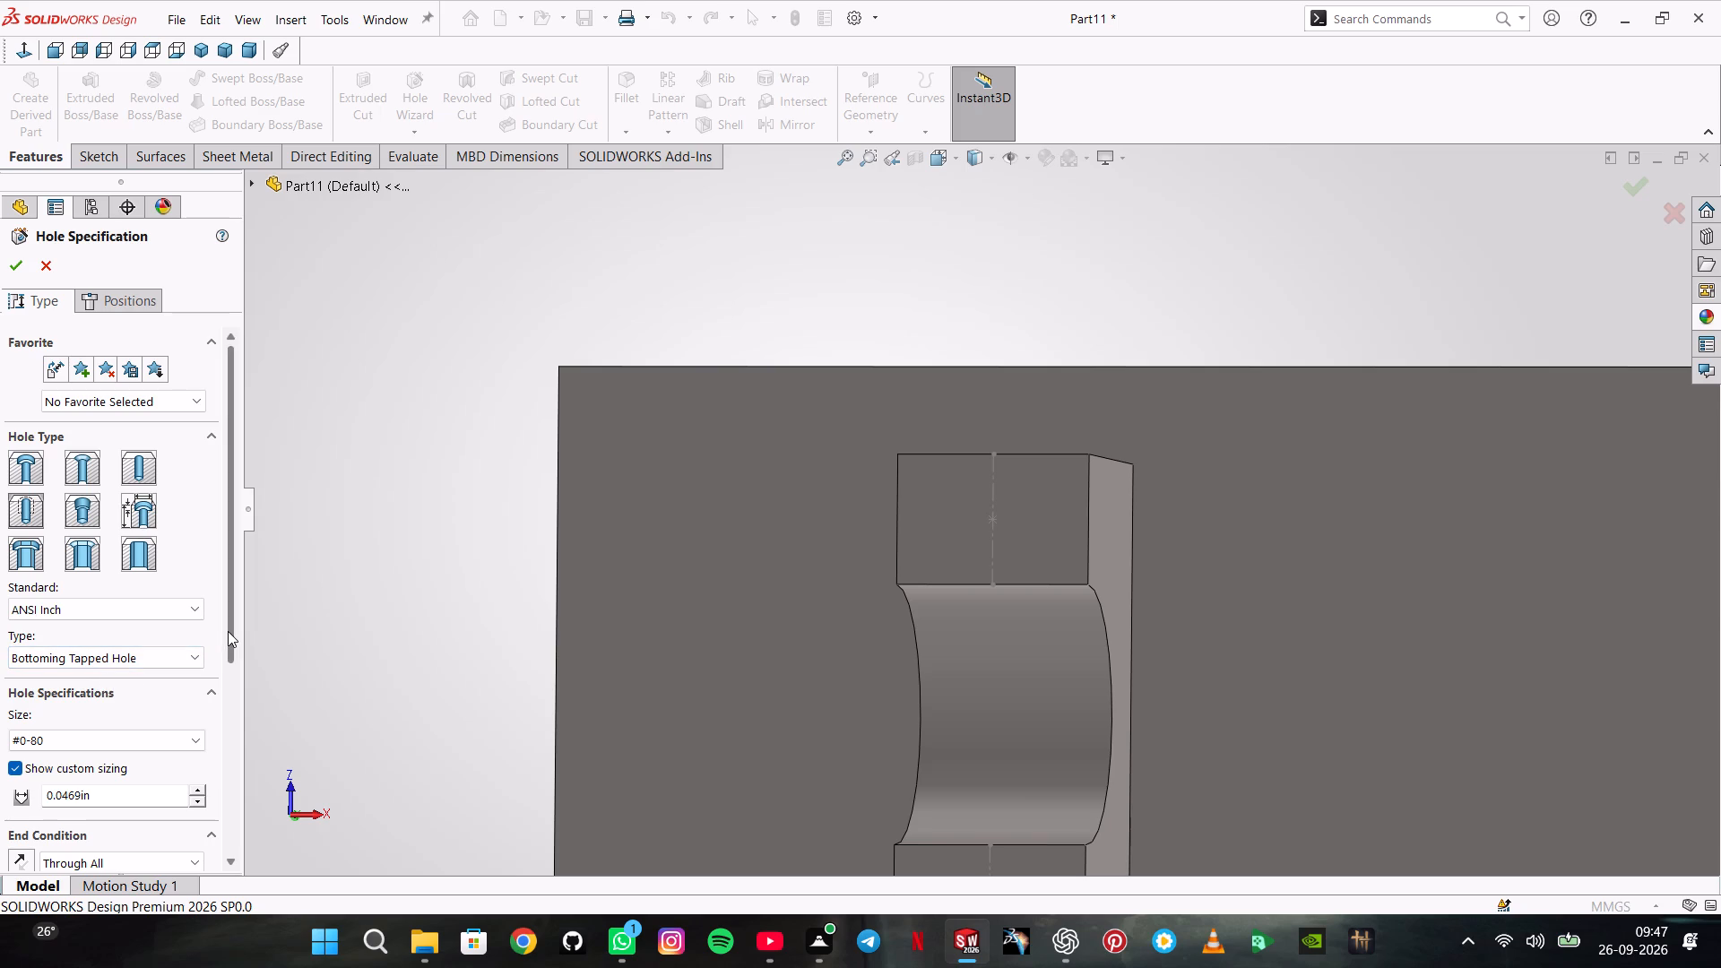
Set the bottoming tapped hole's size to 1/4-20.
scroll(228, 631, down, 1)
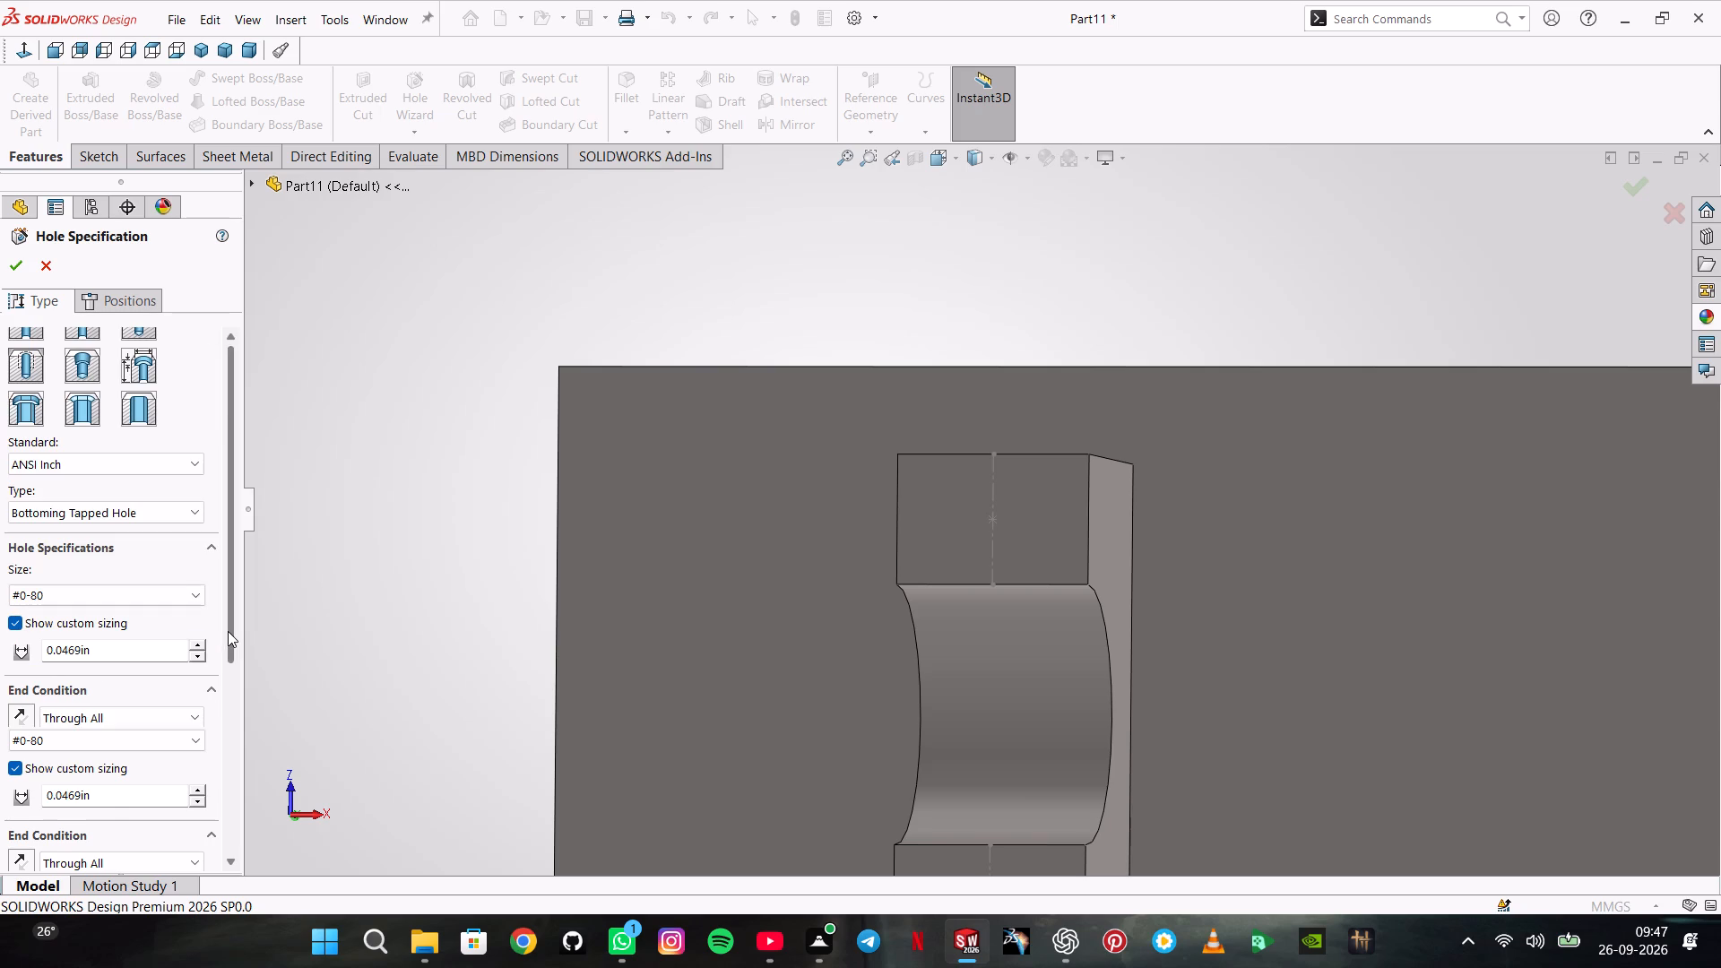
click(137, 607)
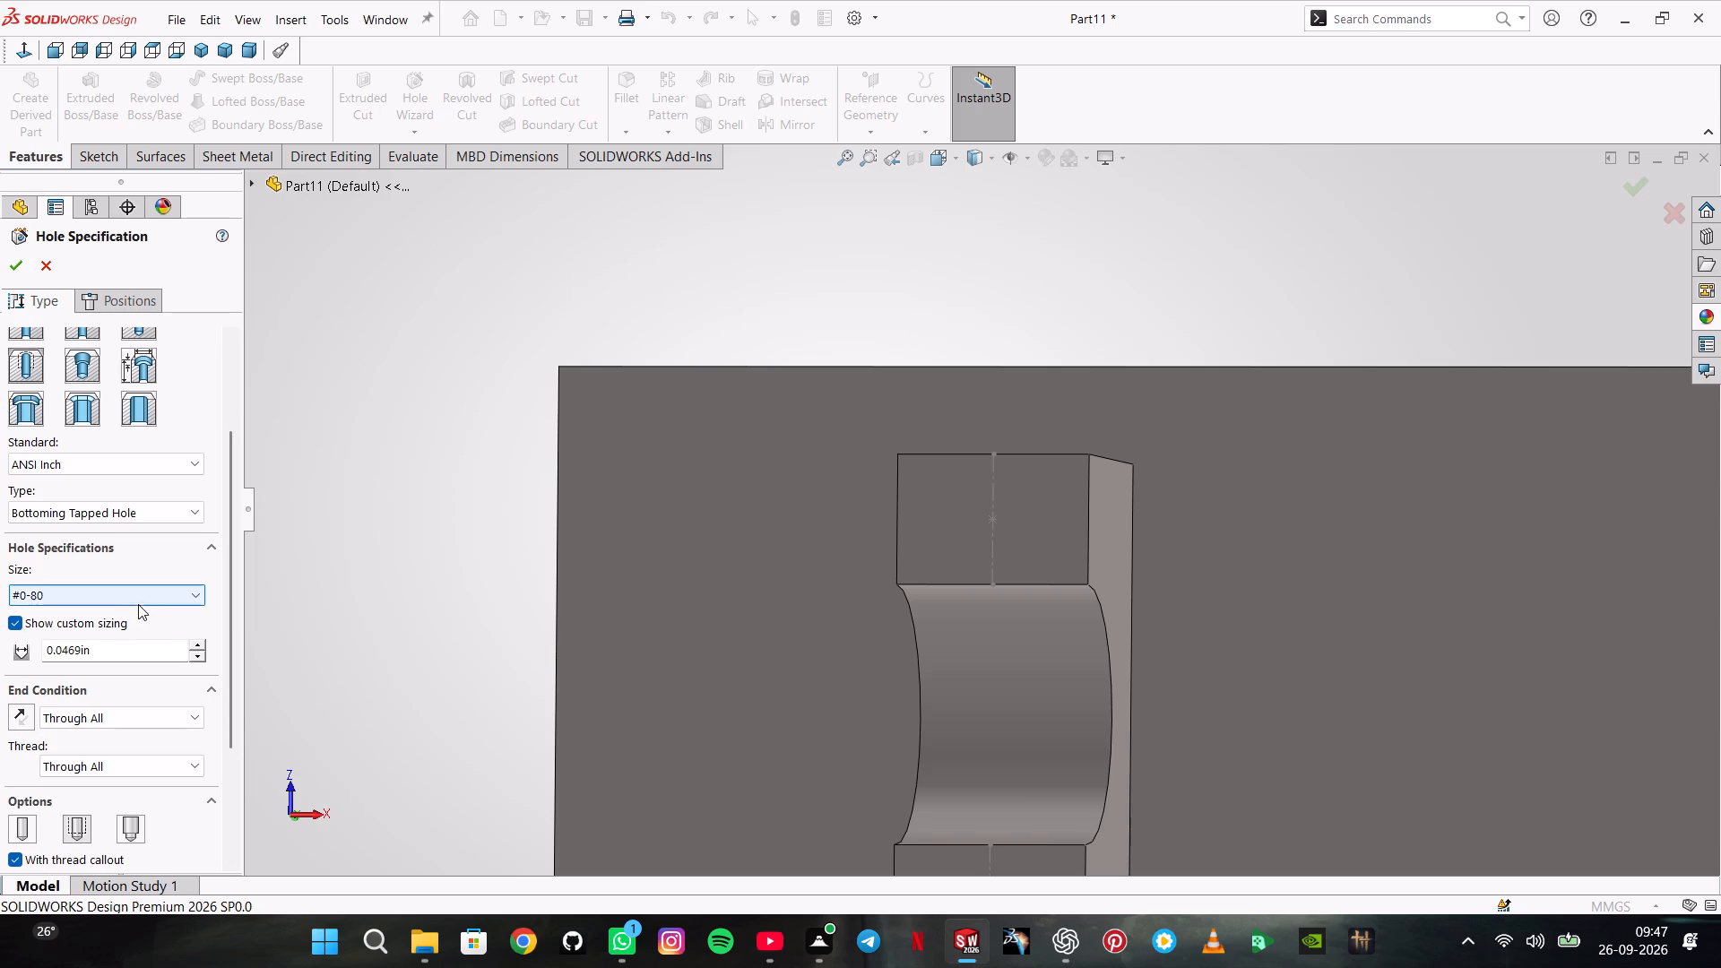
click(141, 599)
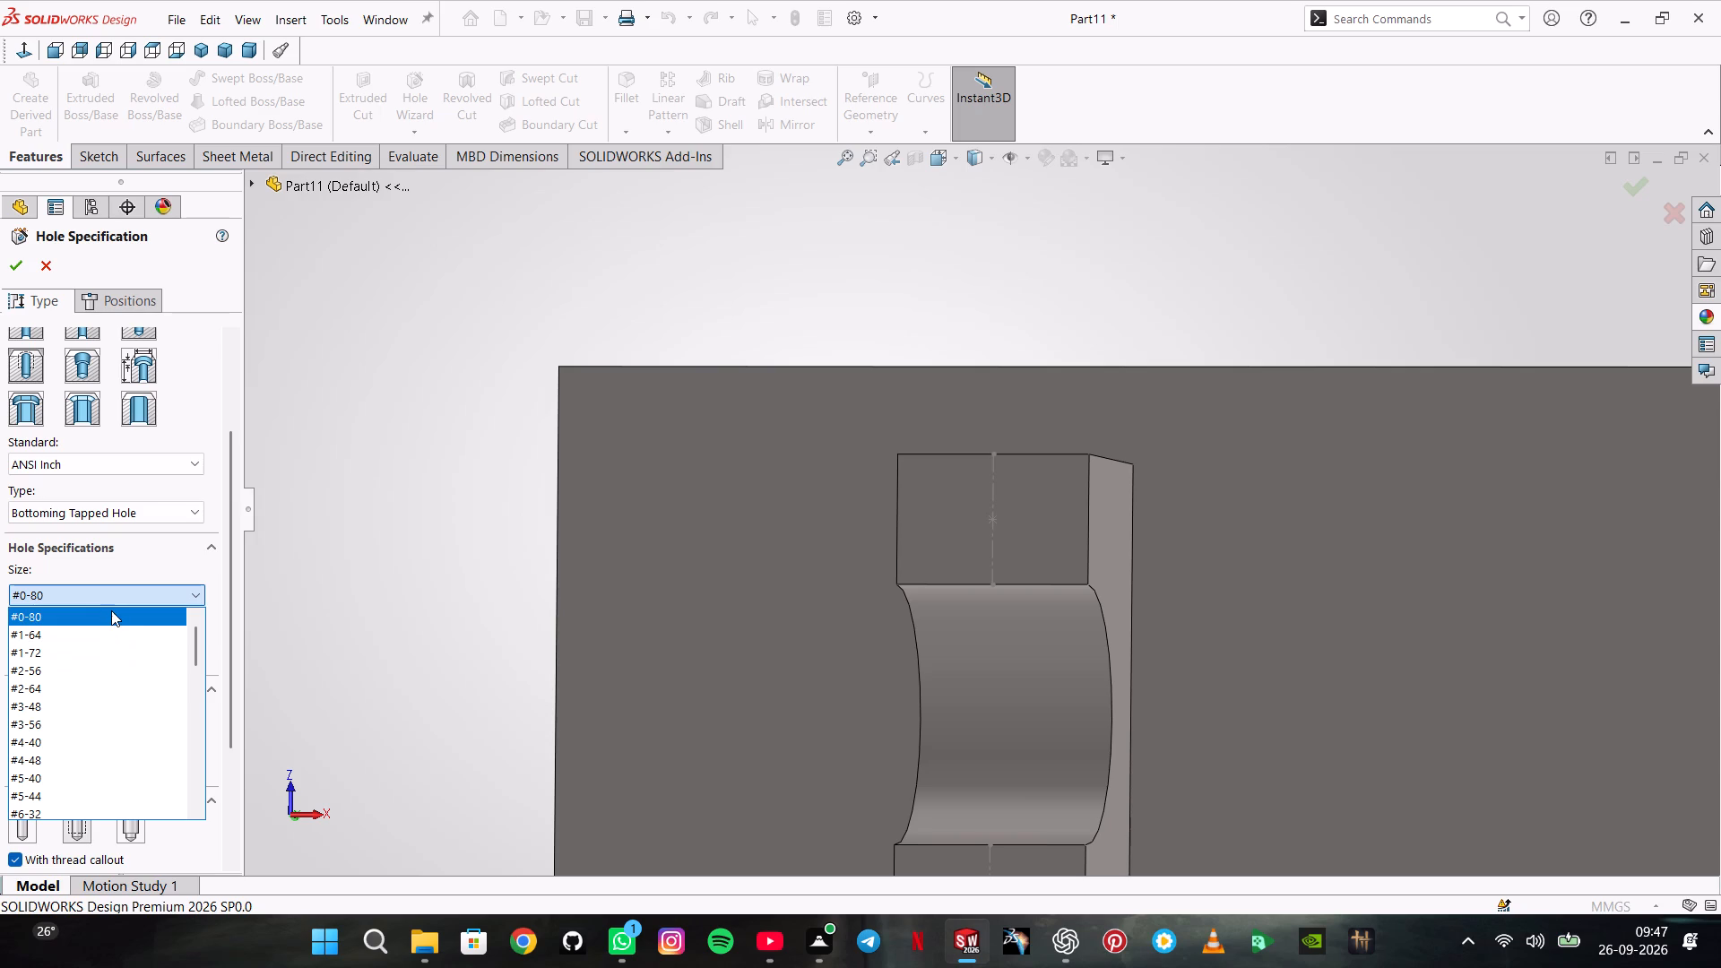
scroll(92, 652, down, 2)
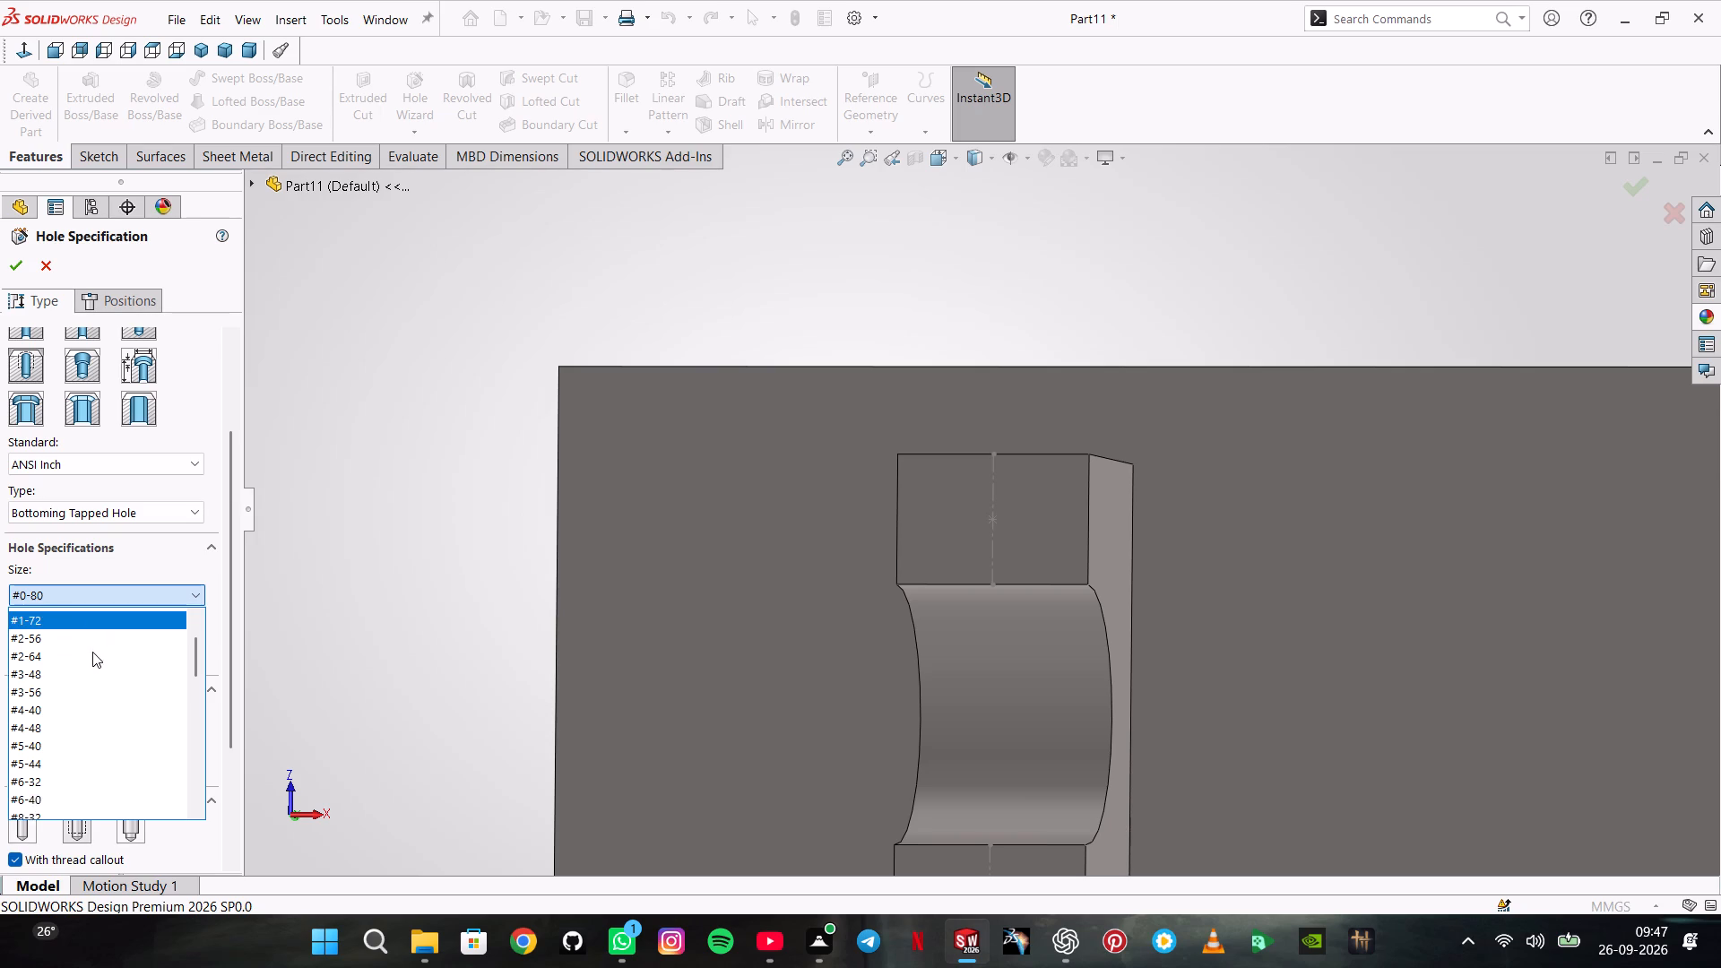
scroll(92, 652, down, 1)
scroll(89, 750, down, 2)
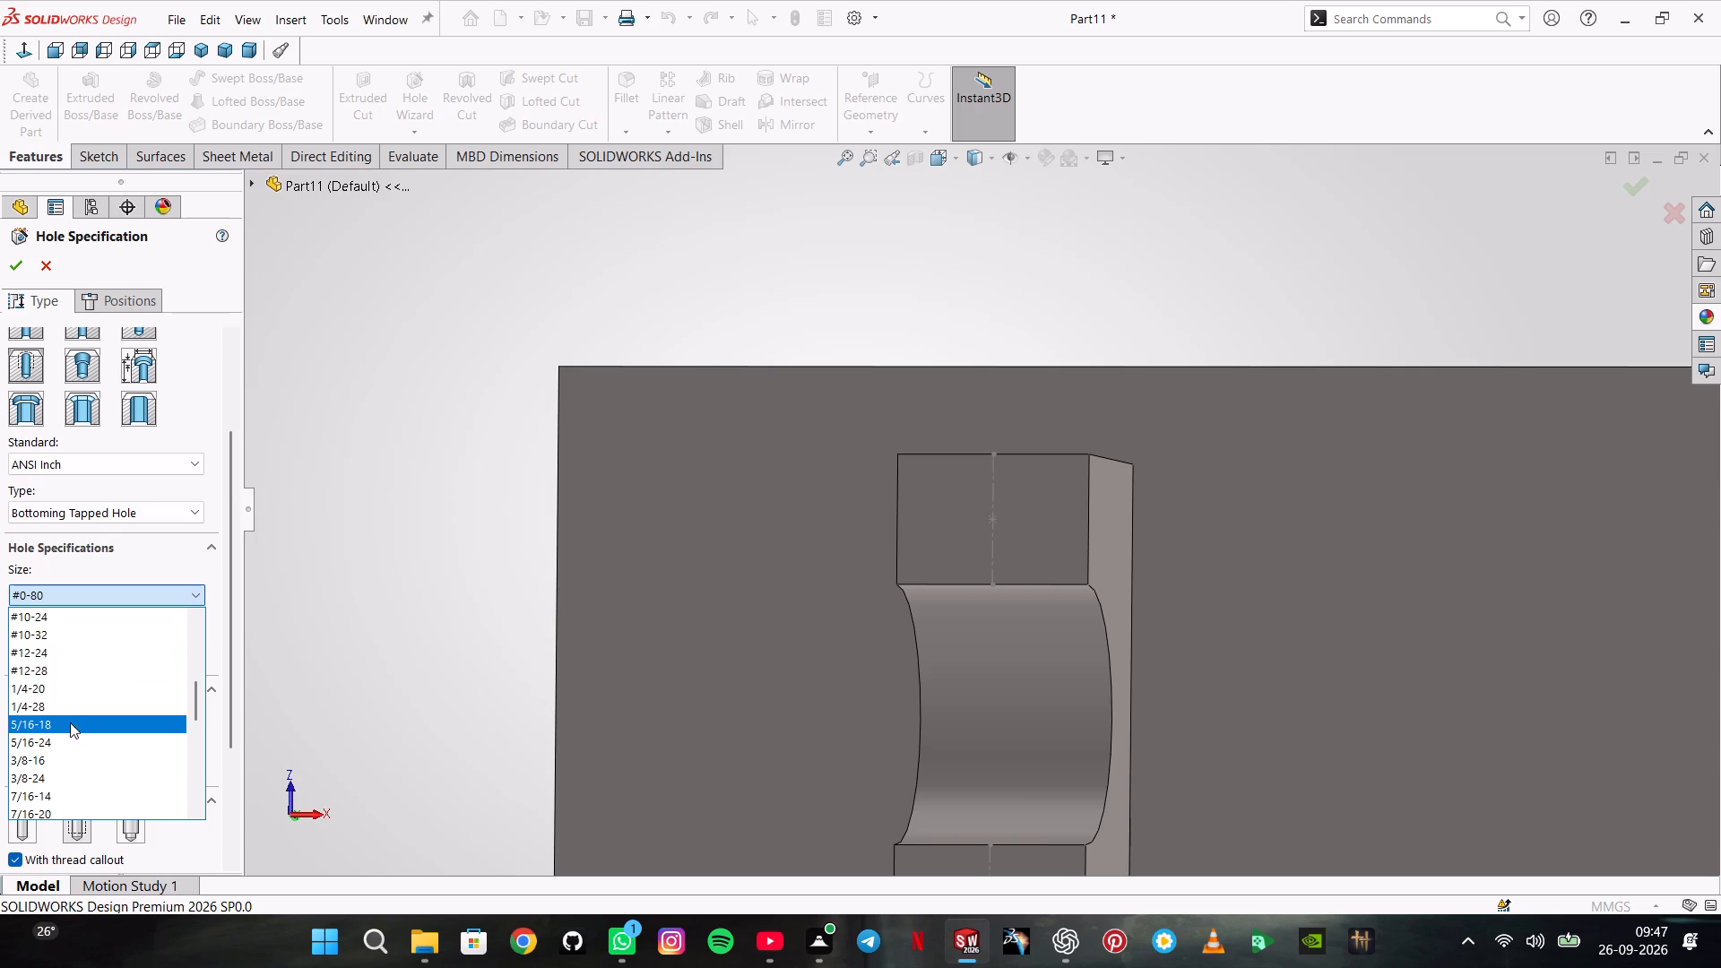
click(61, 691)
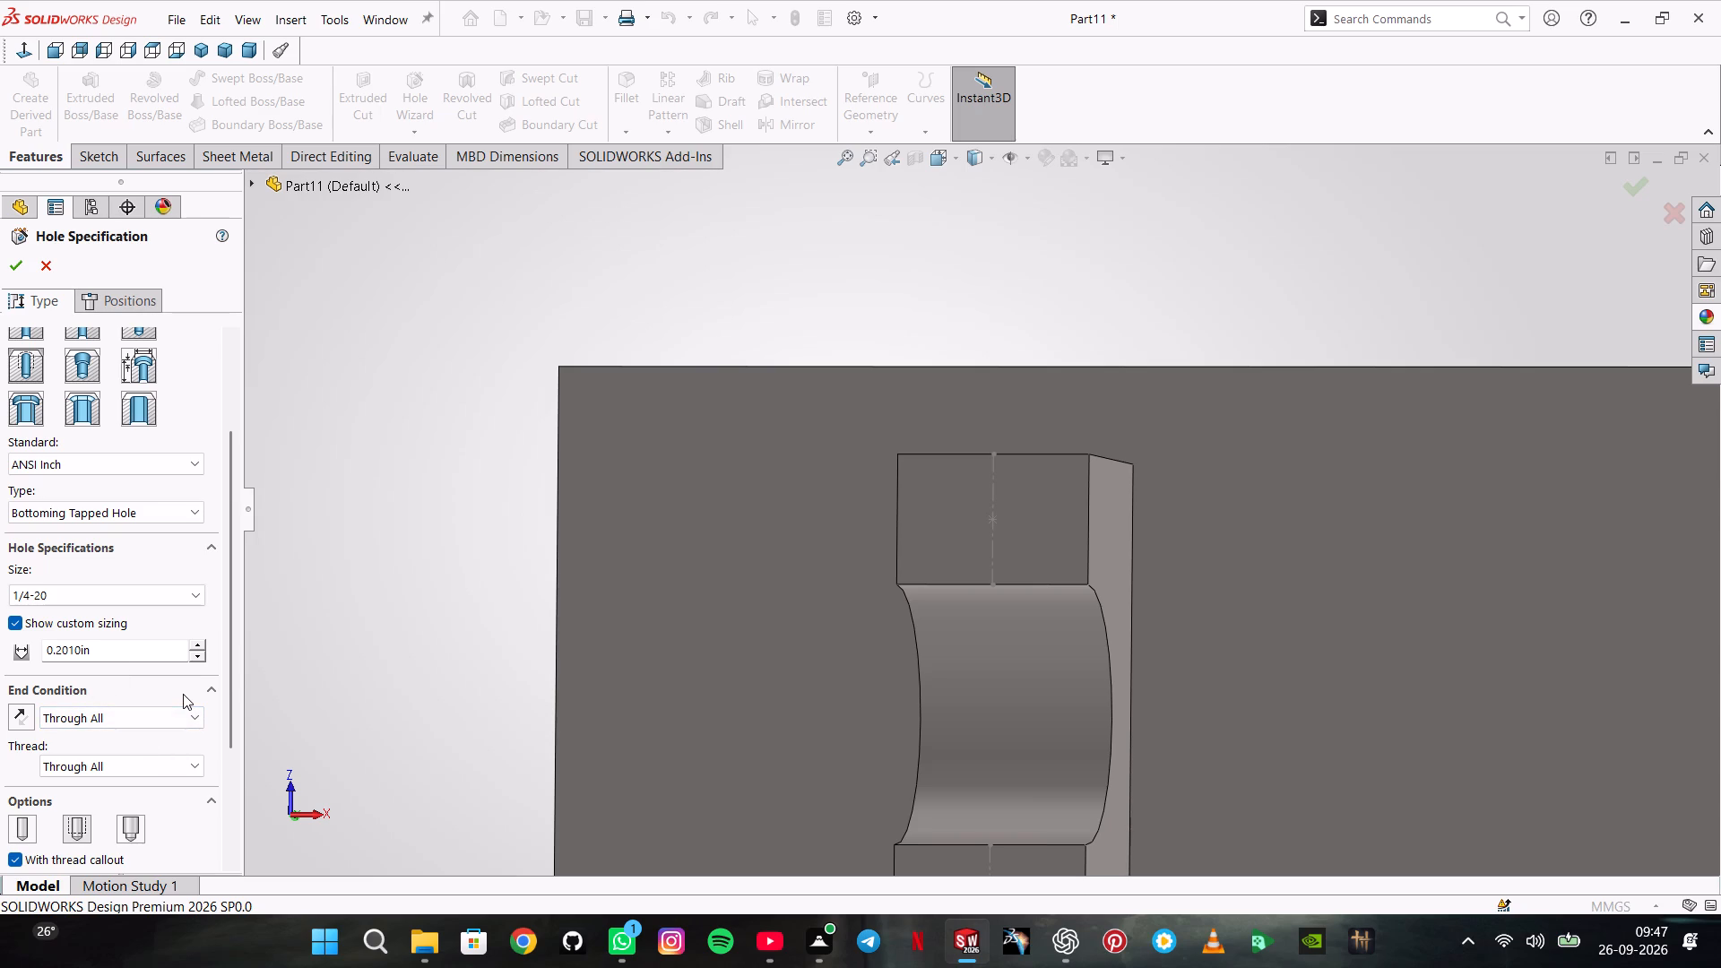
Make the tapped hole blind with a depth of 16.51 mm, and set its tap thread depth to 322.58 mm.
scroll(234, 743, down, 2)
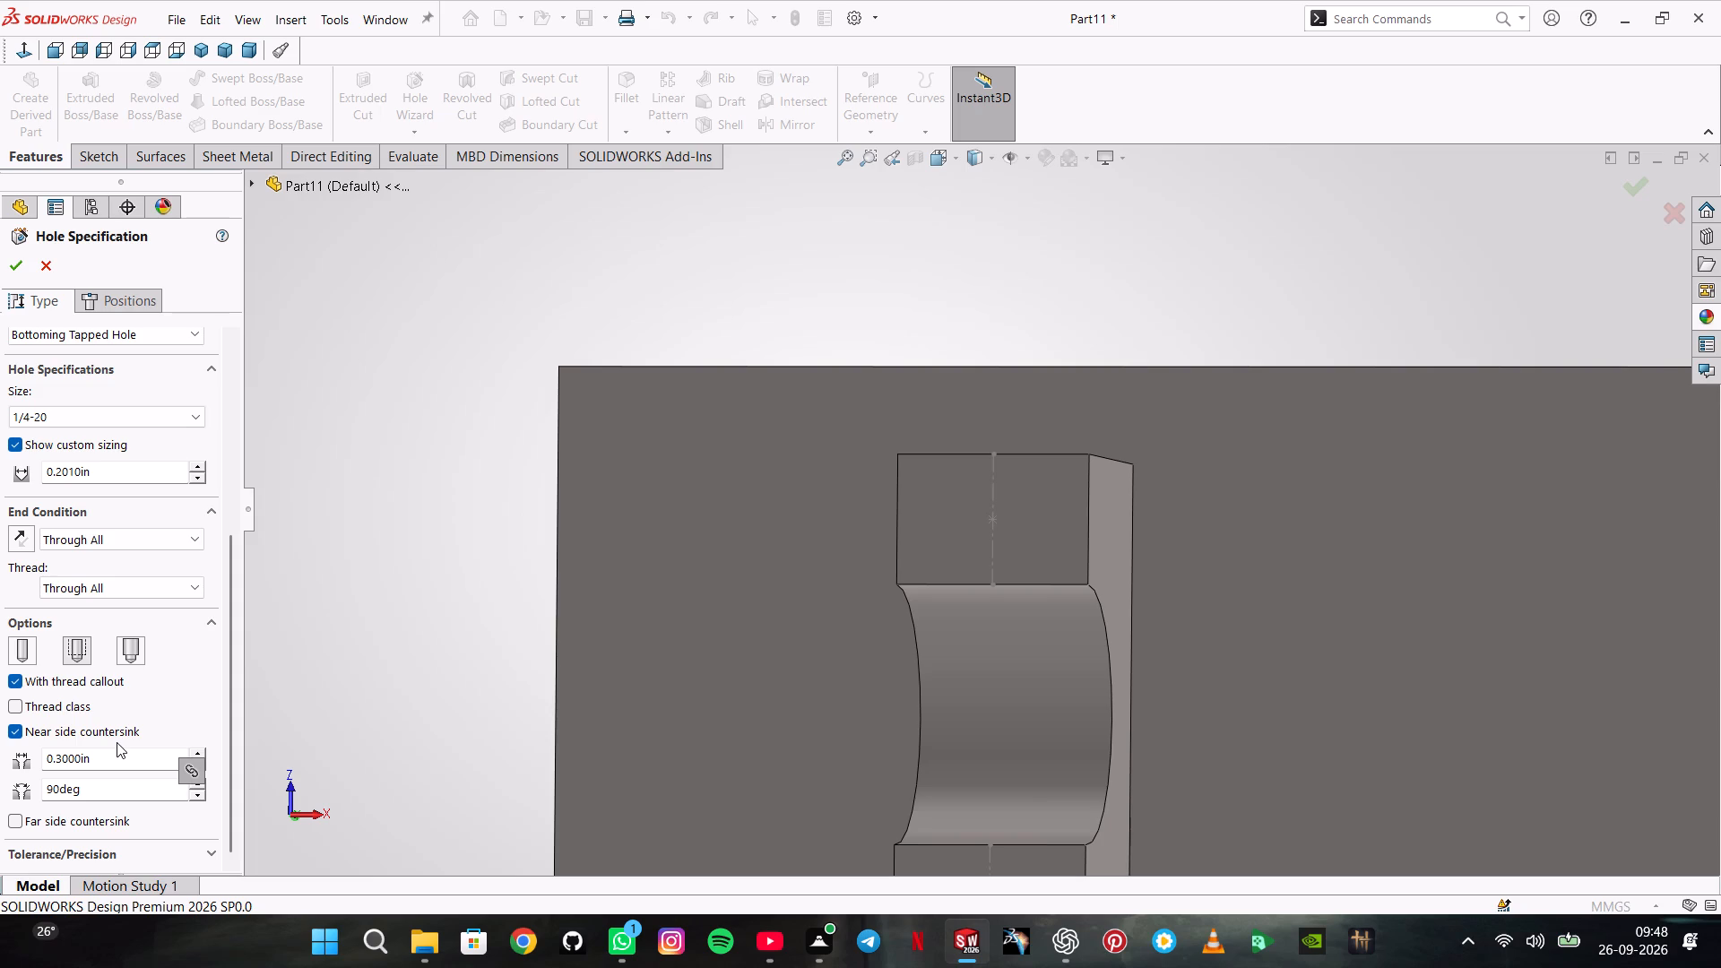
scroll(117, 742, up, 1)
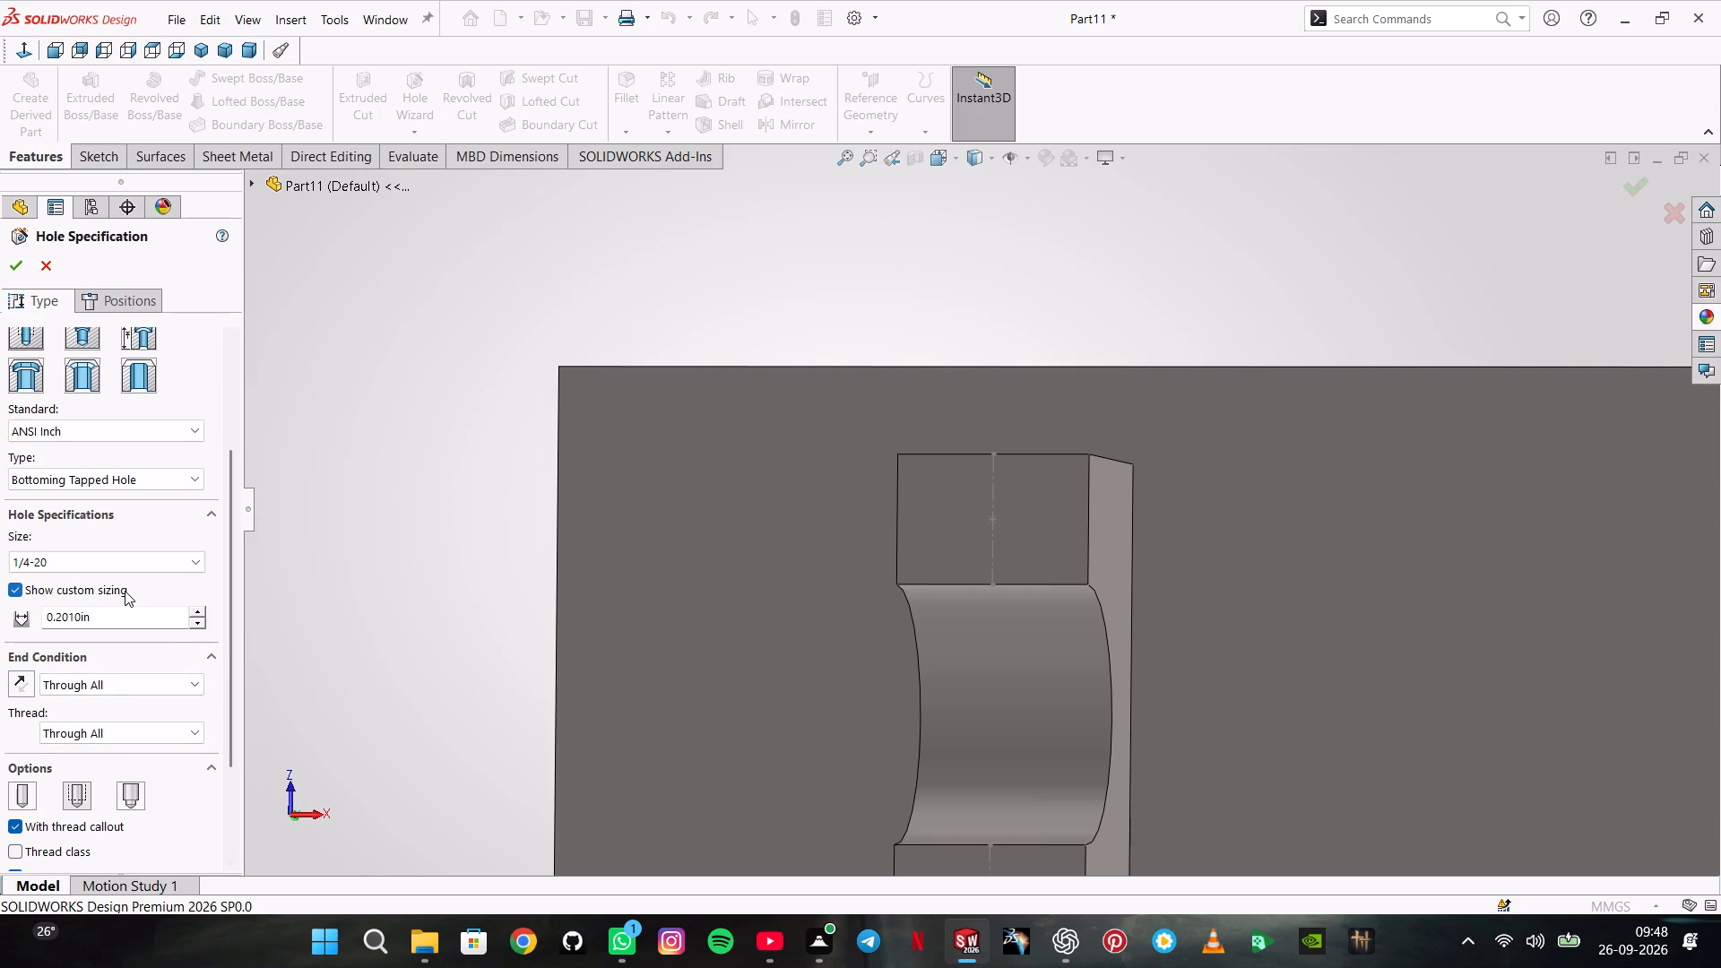
click(122, 689)
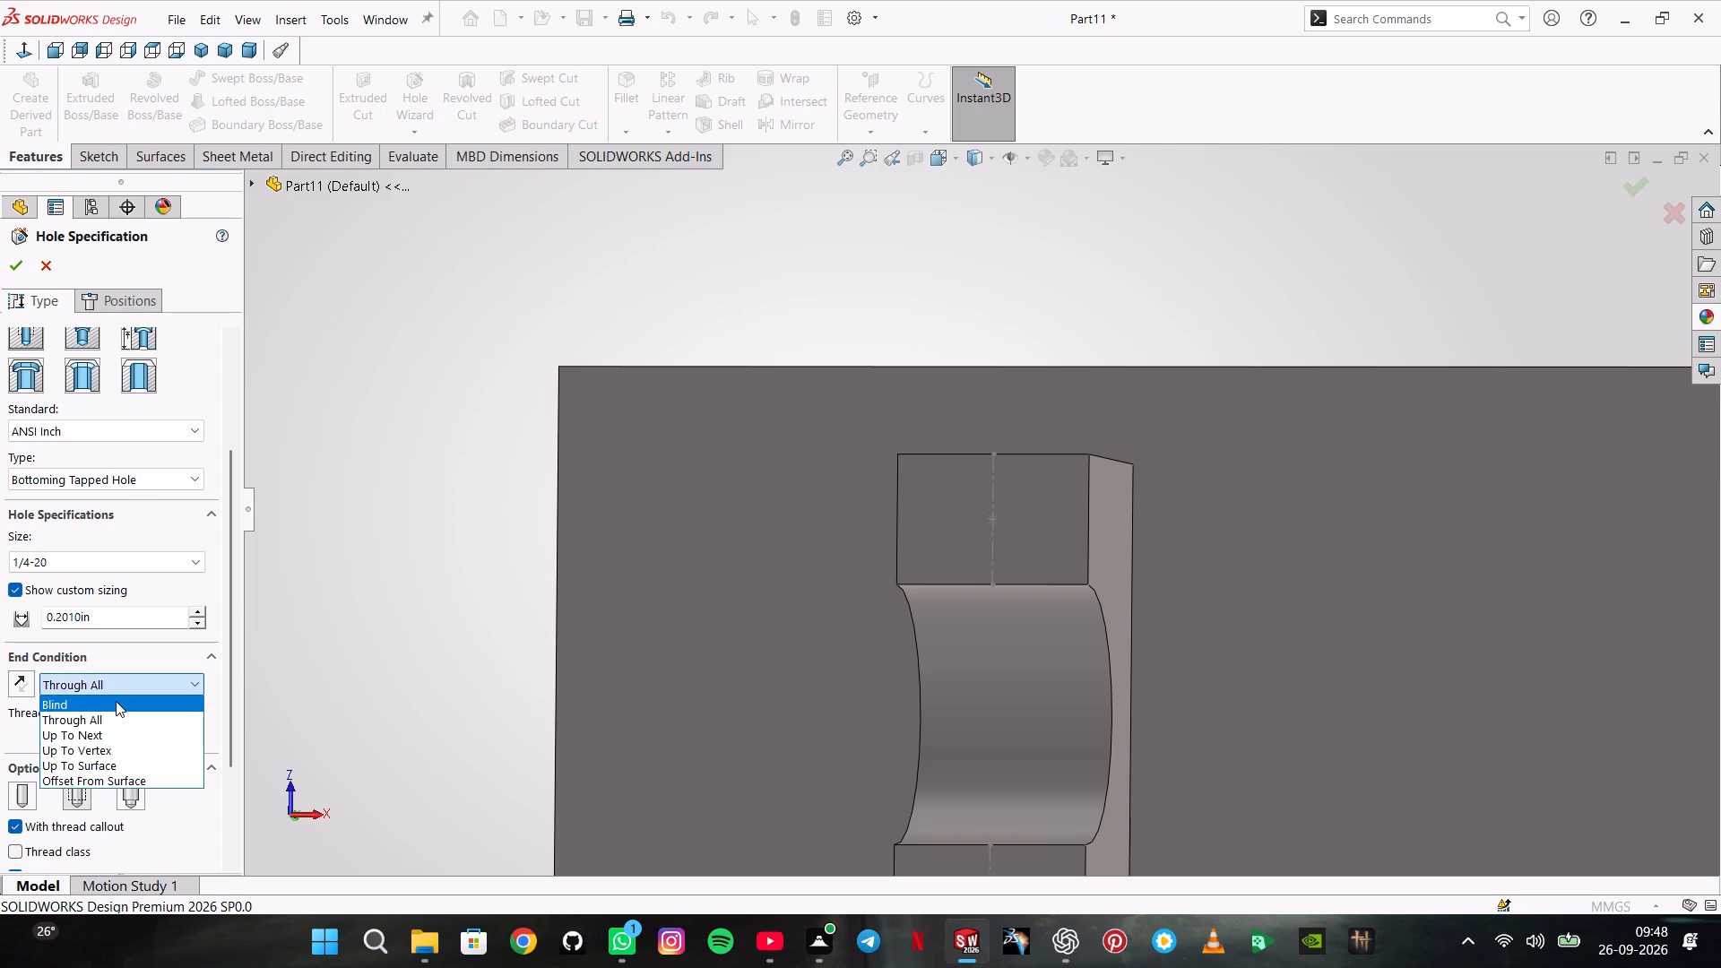
click(116, 701)
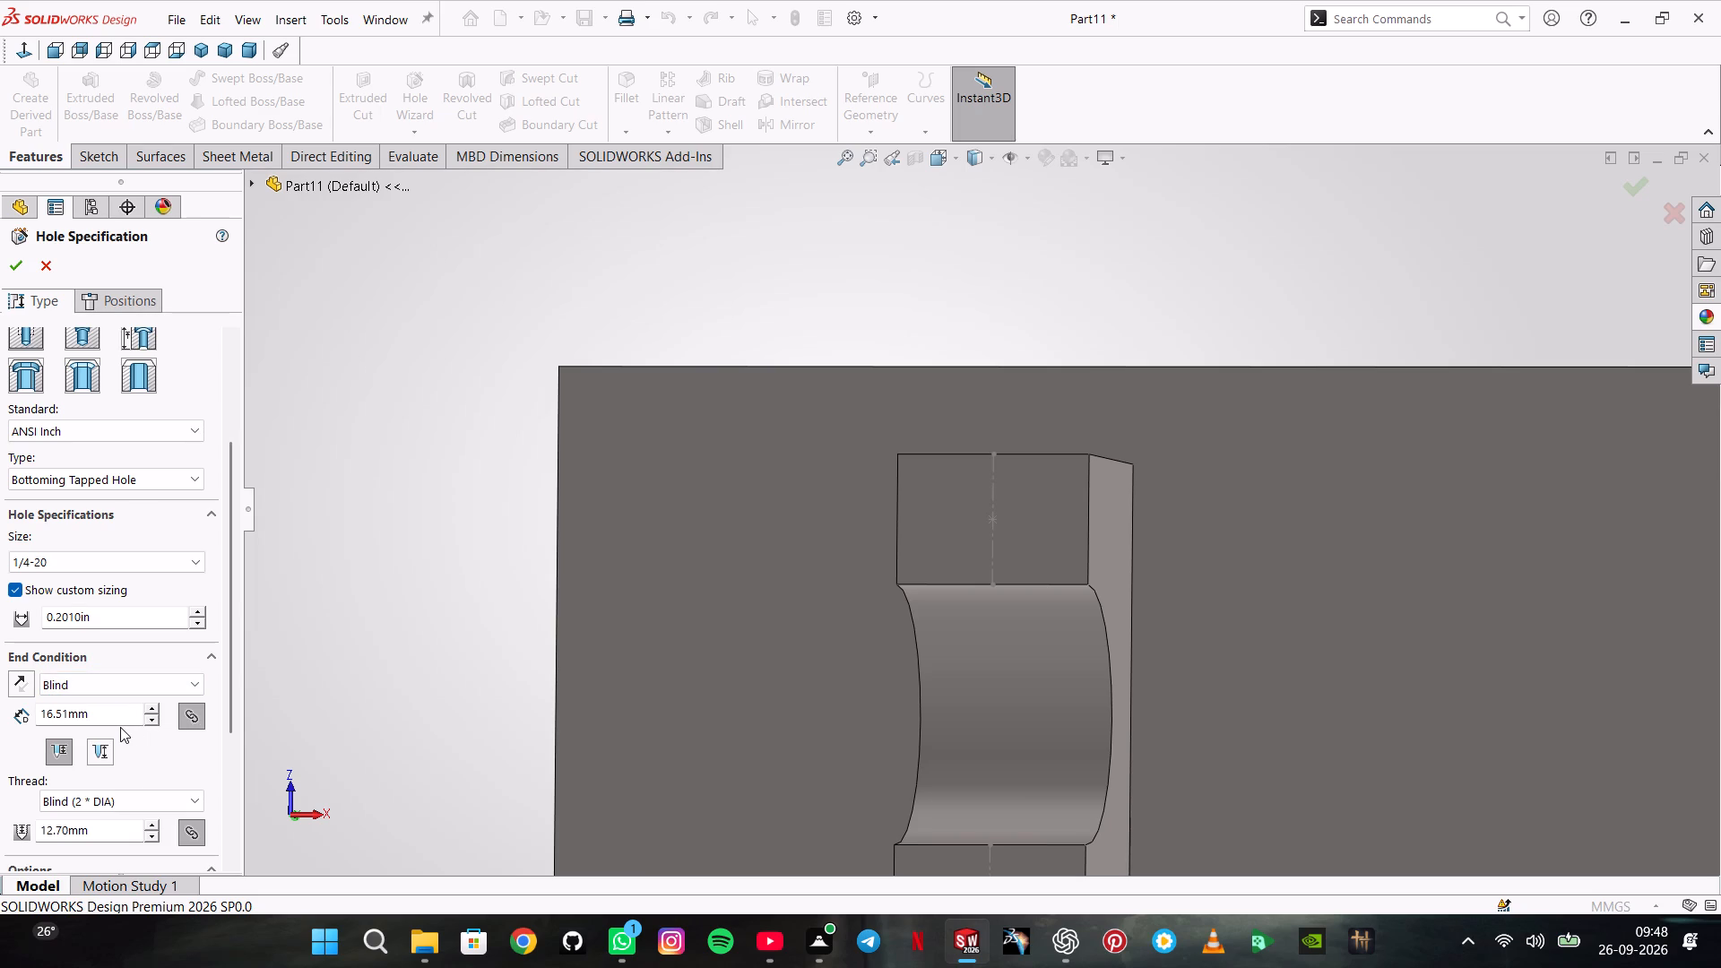
double_click(119, 716)
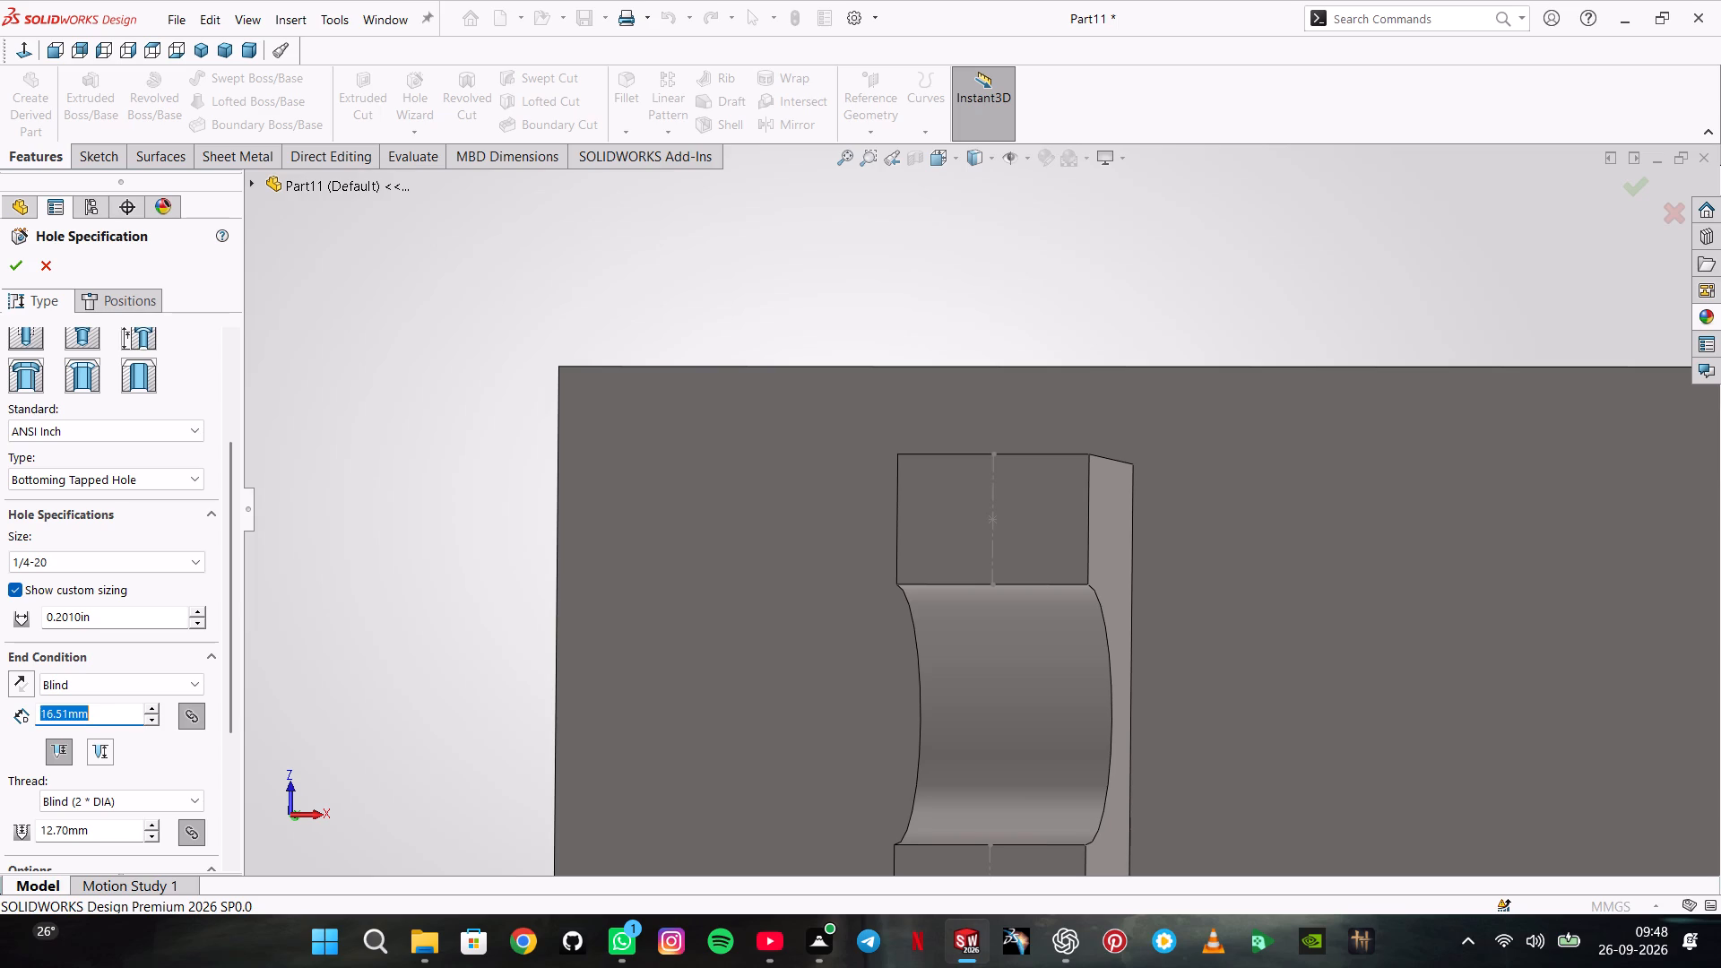
text(16.)
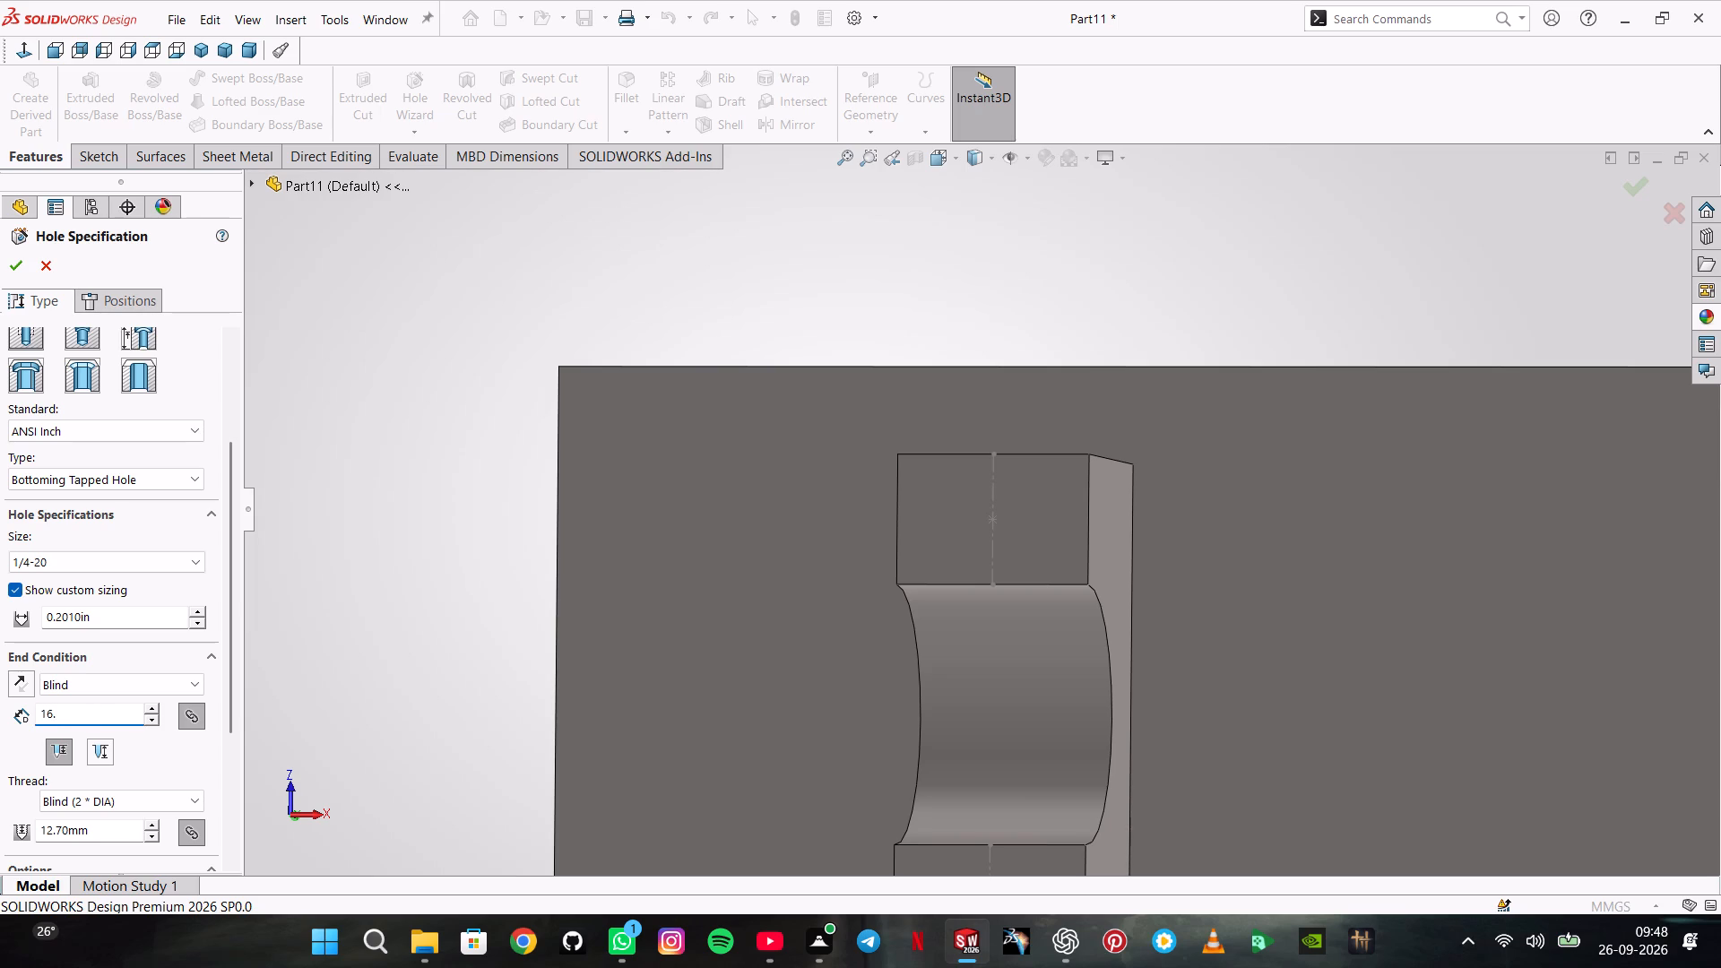
text(51)
key(Return)
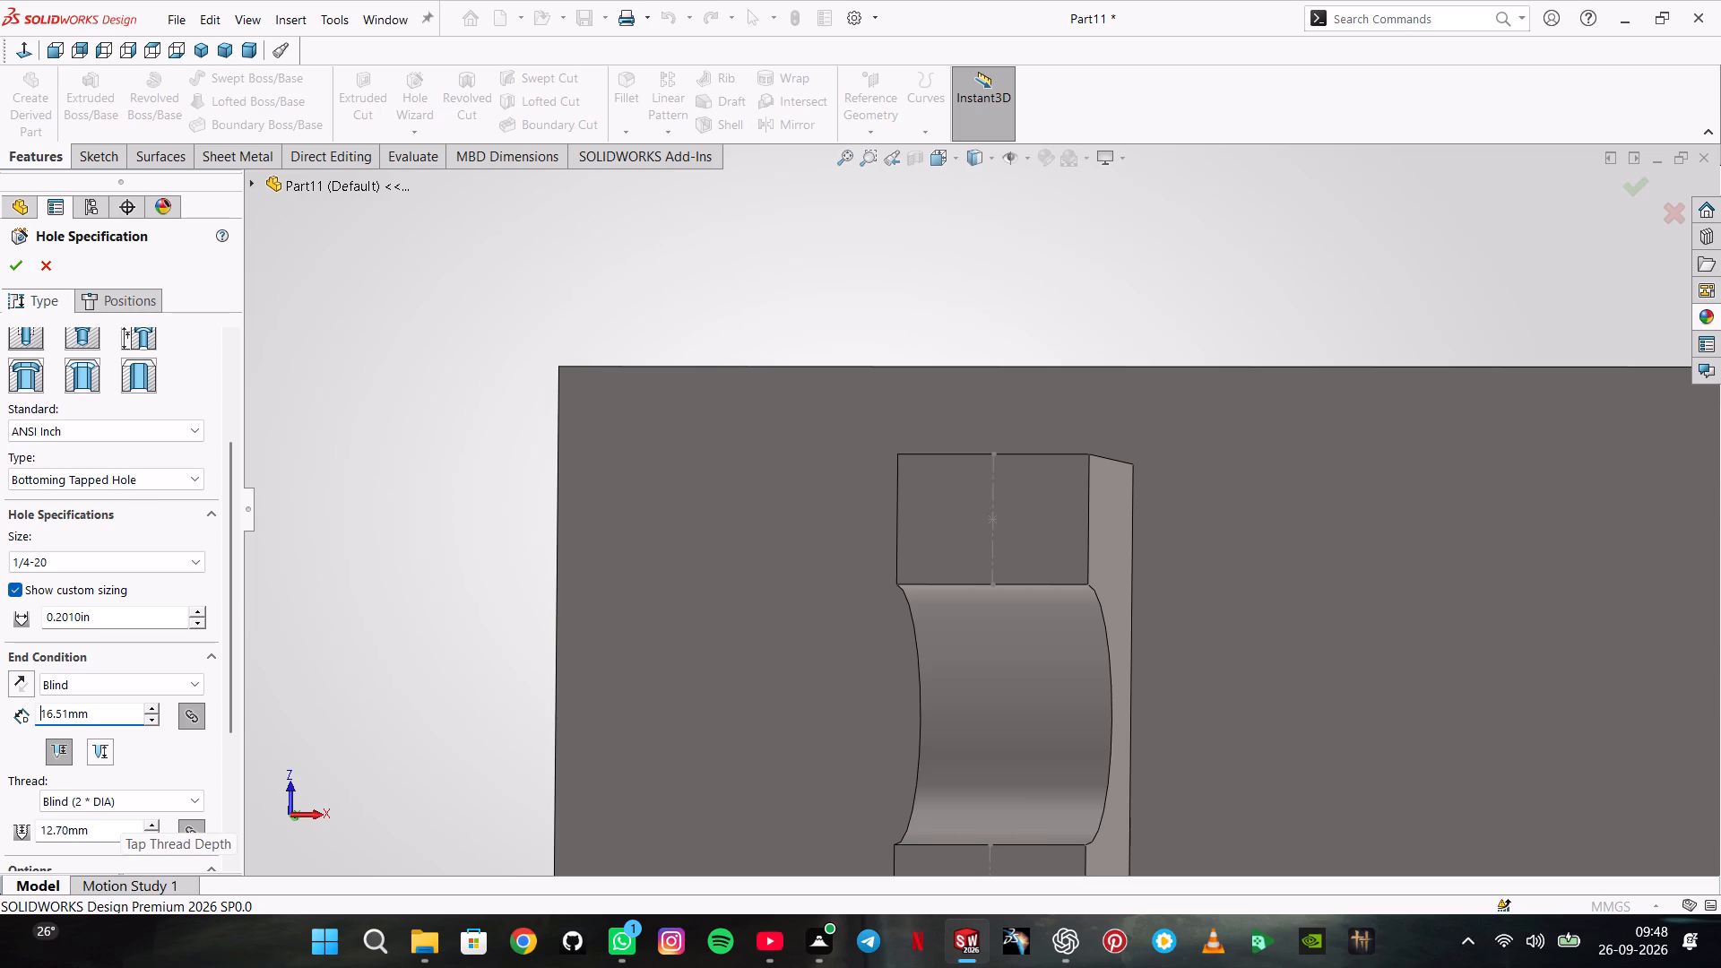
double_click(120, 825)
text(322.58)
key(Return)
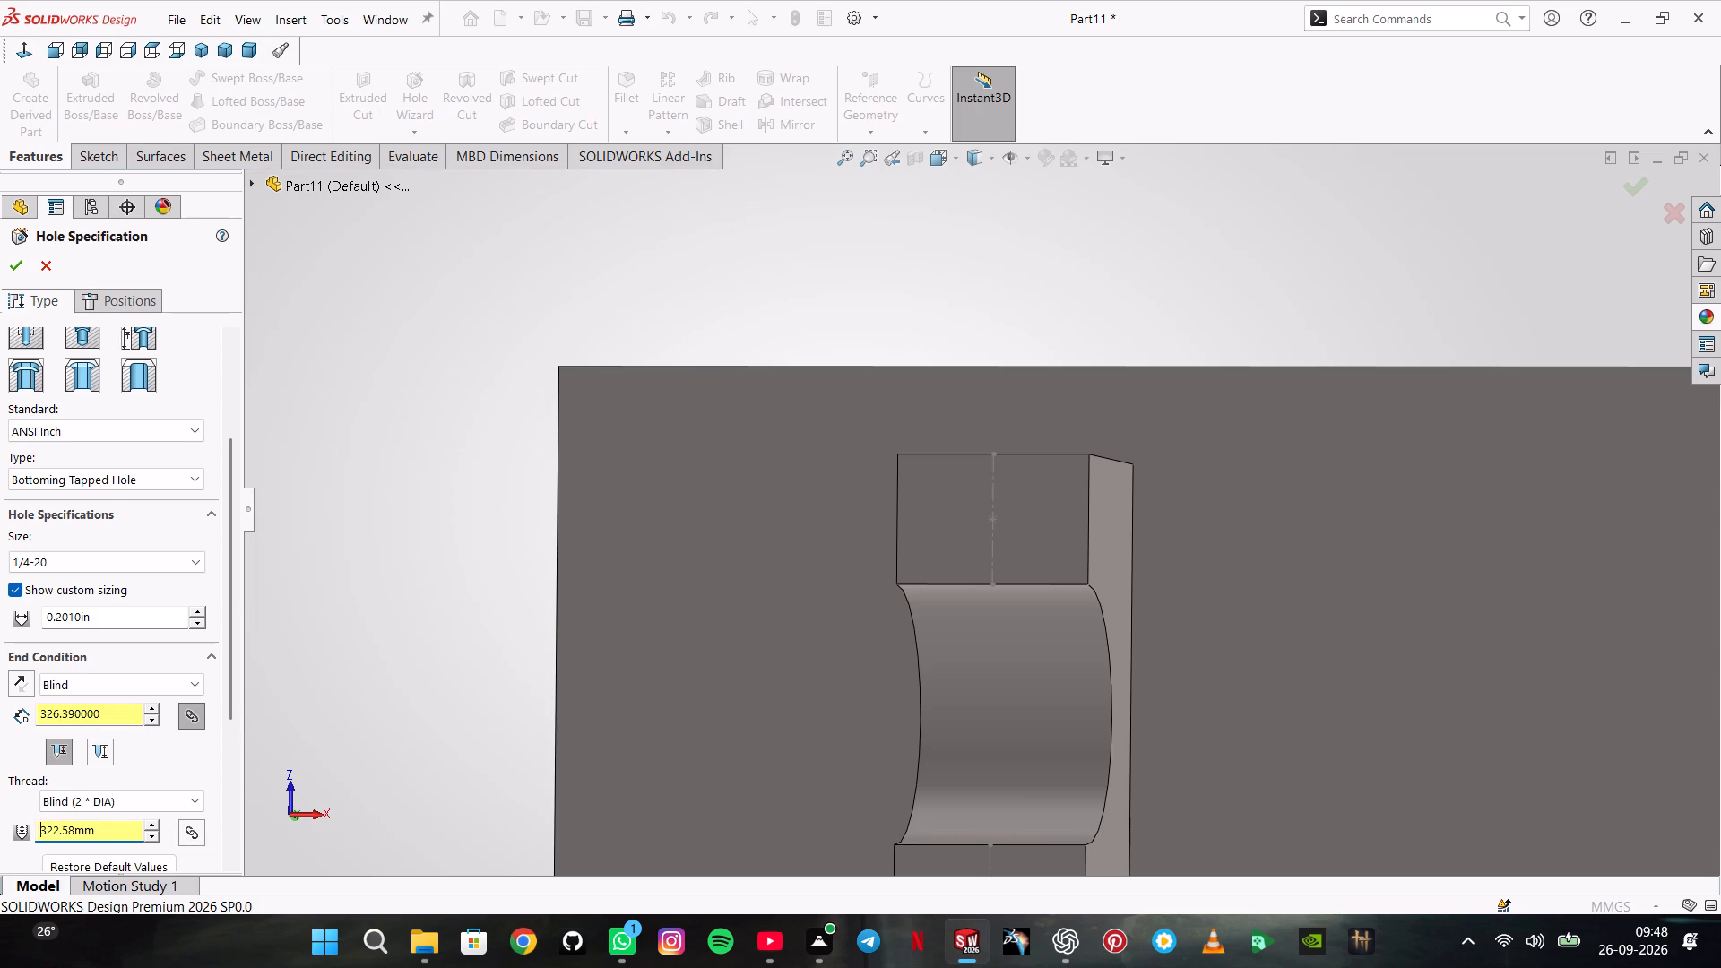
Position the tapped holes on the boss's bottom face at the two sketched foot centre points and finish the feature.
click(128, 309)
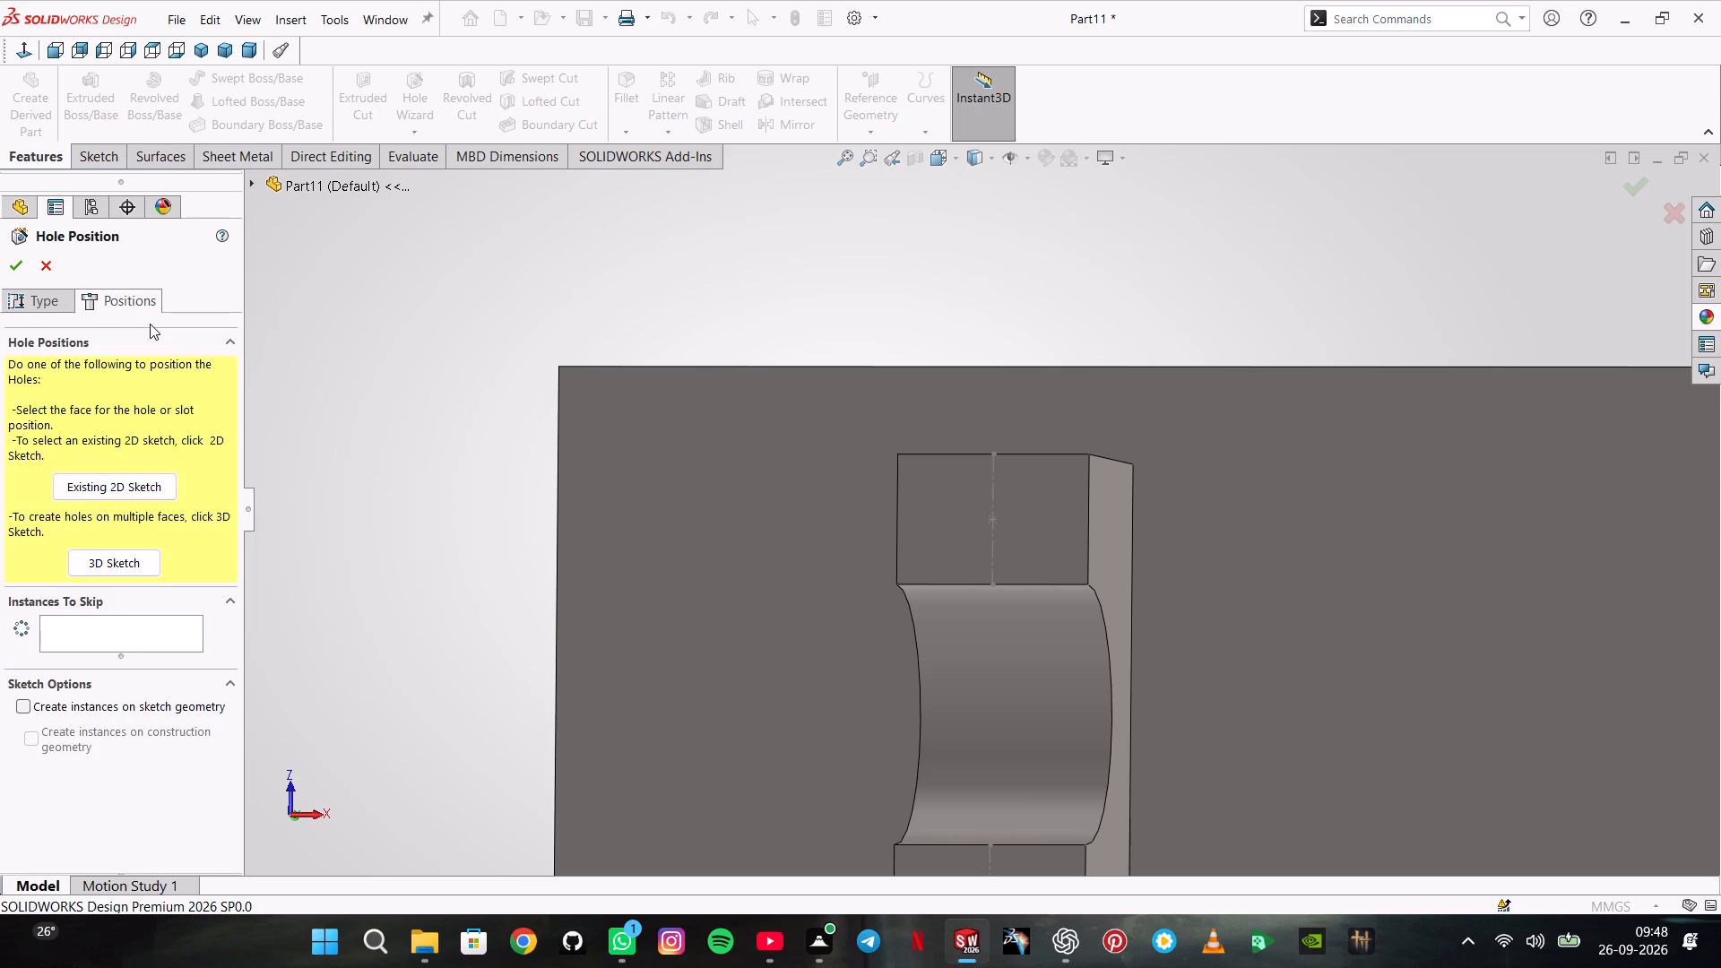
click(991, 518)
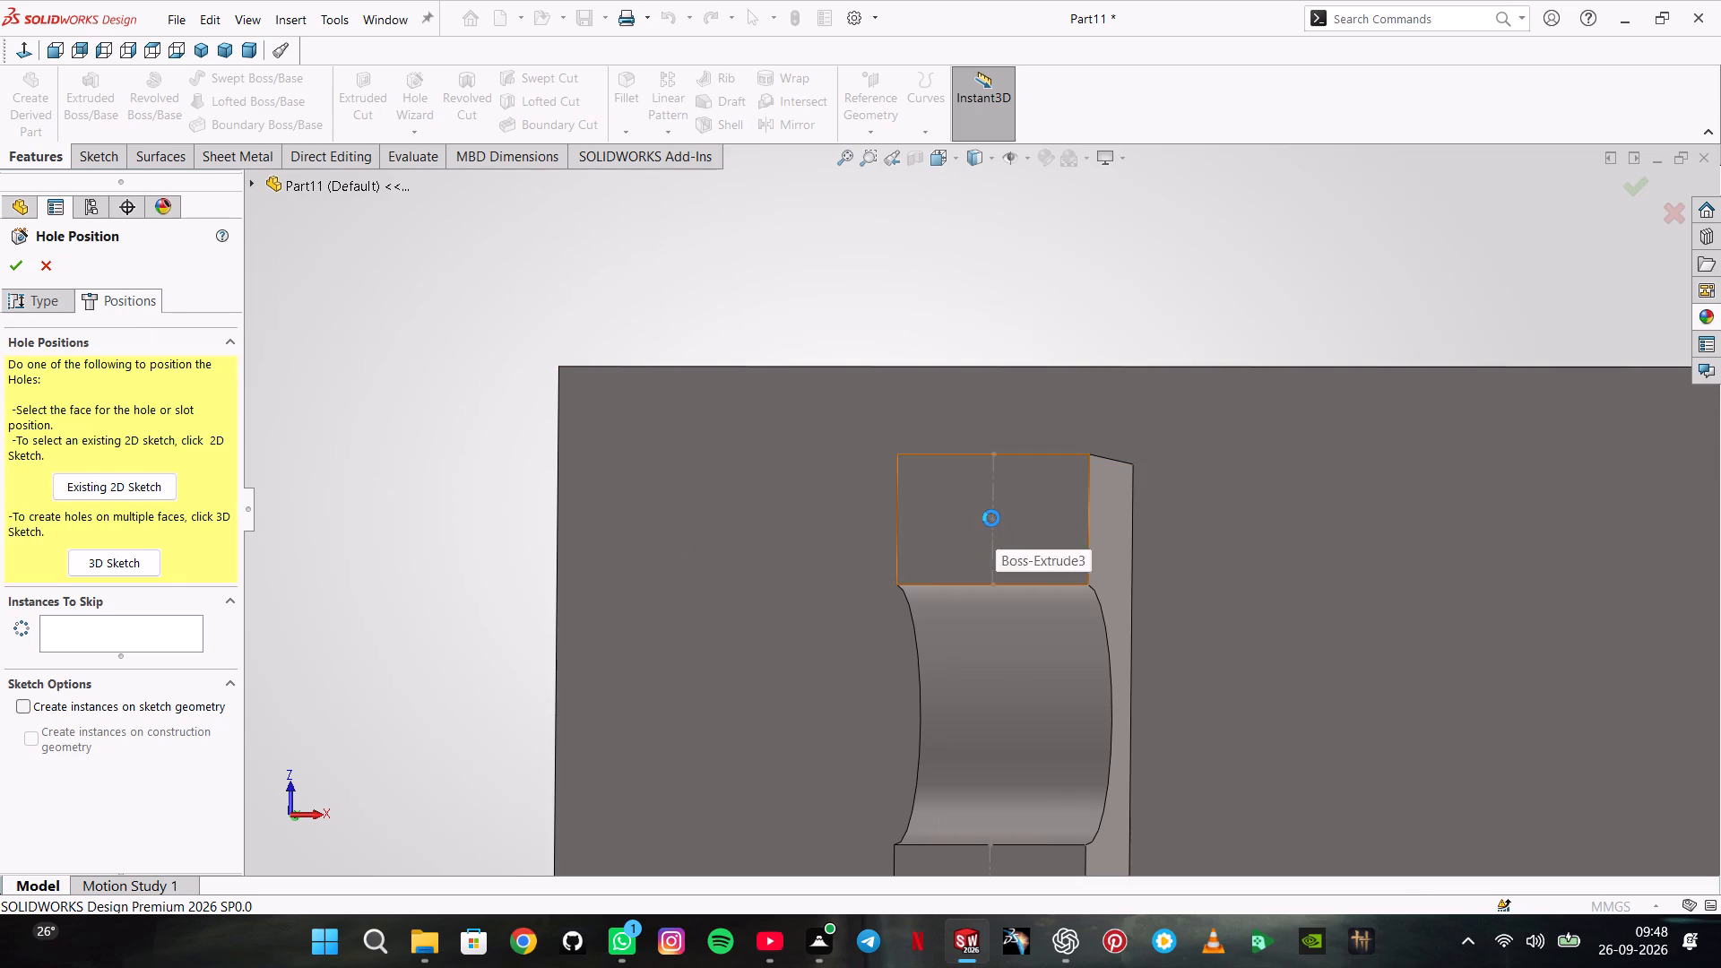
scroll(1310, 575, down, 4)
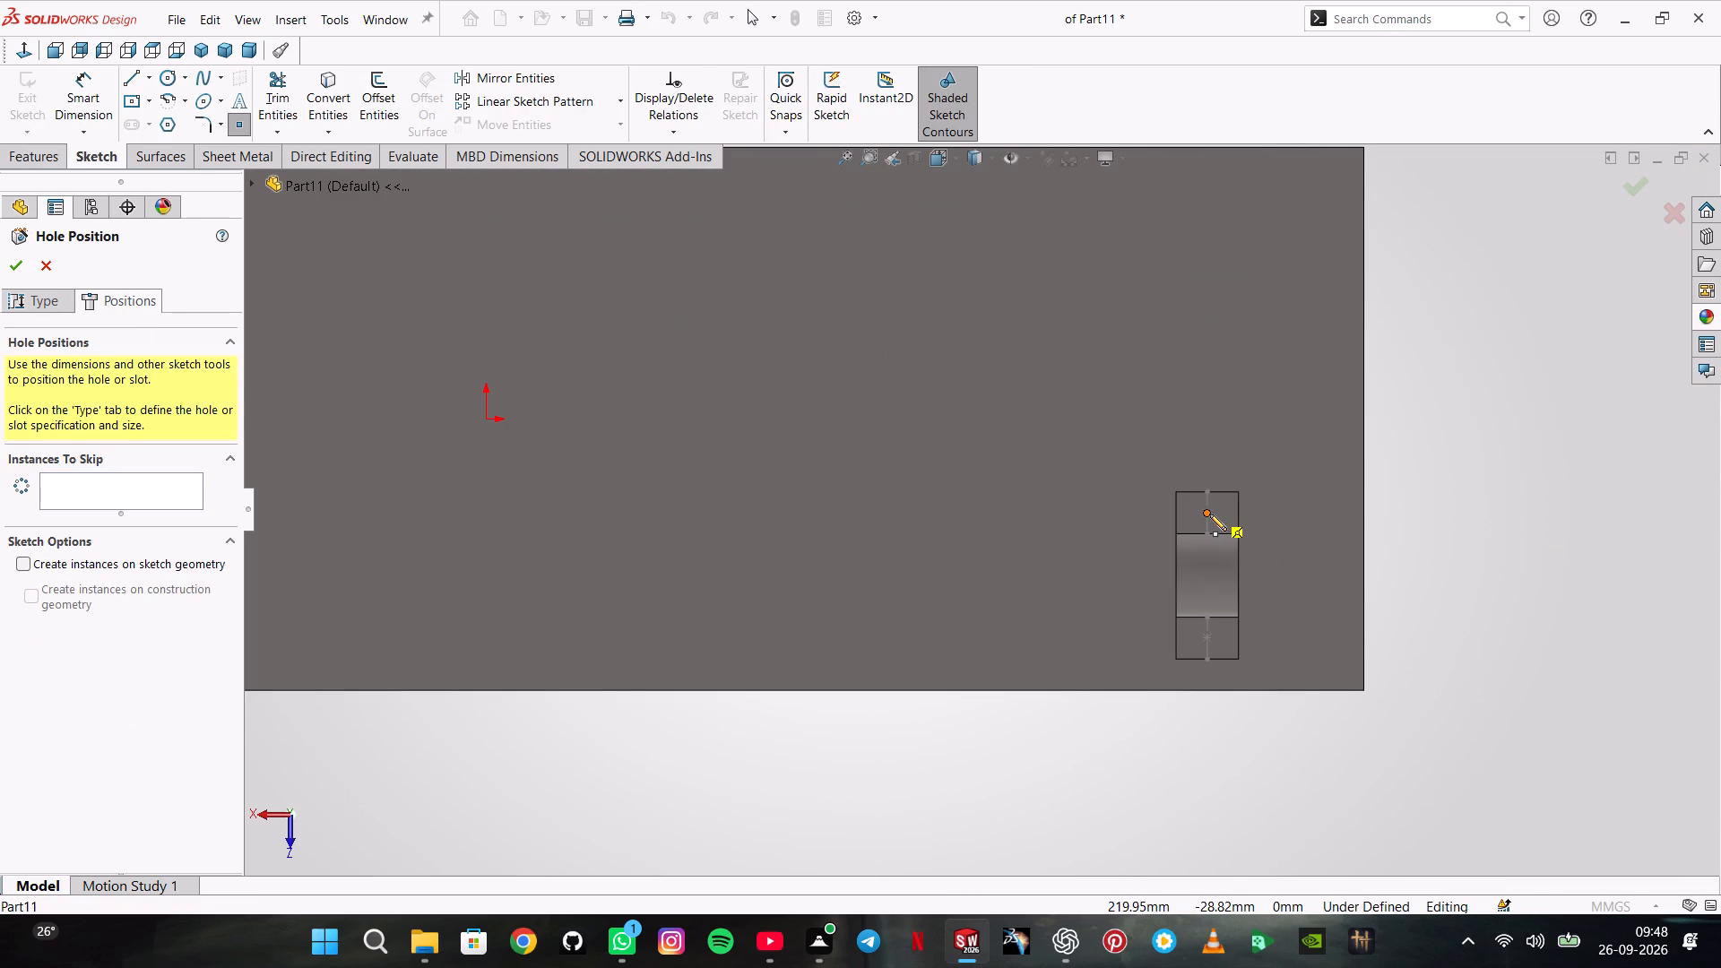
click(1209, 514)
click(1207, 641)
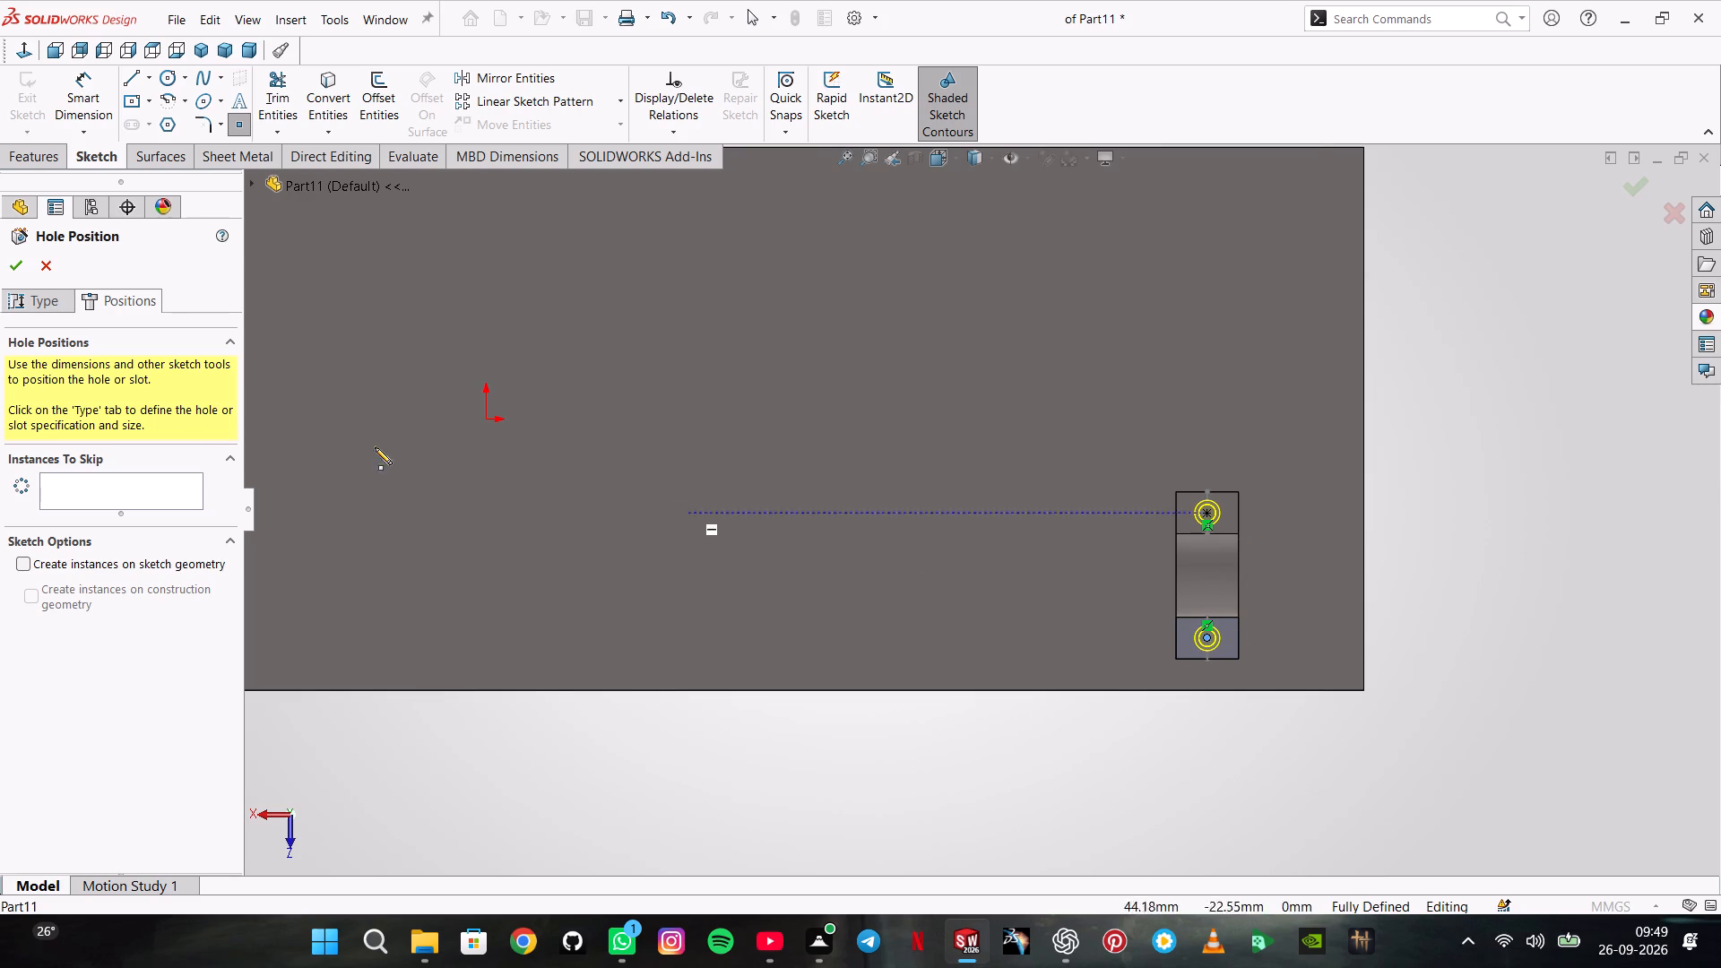
click(16, 264)
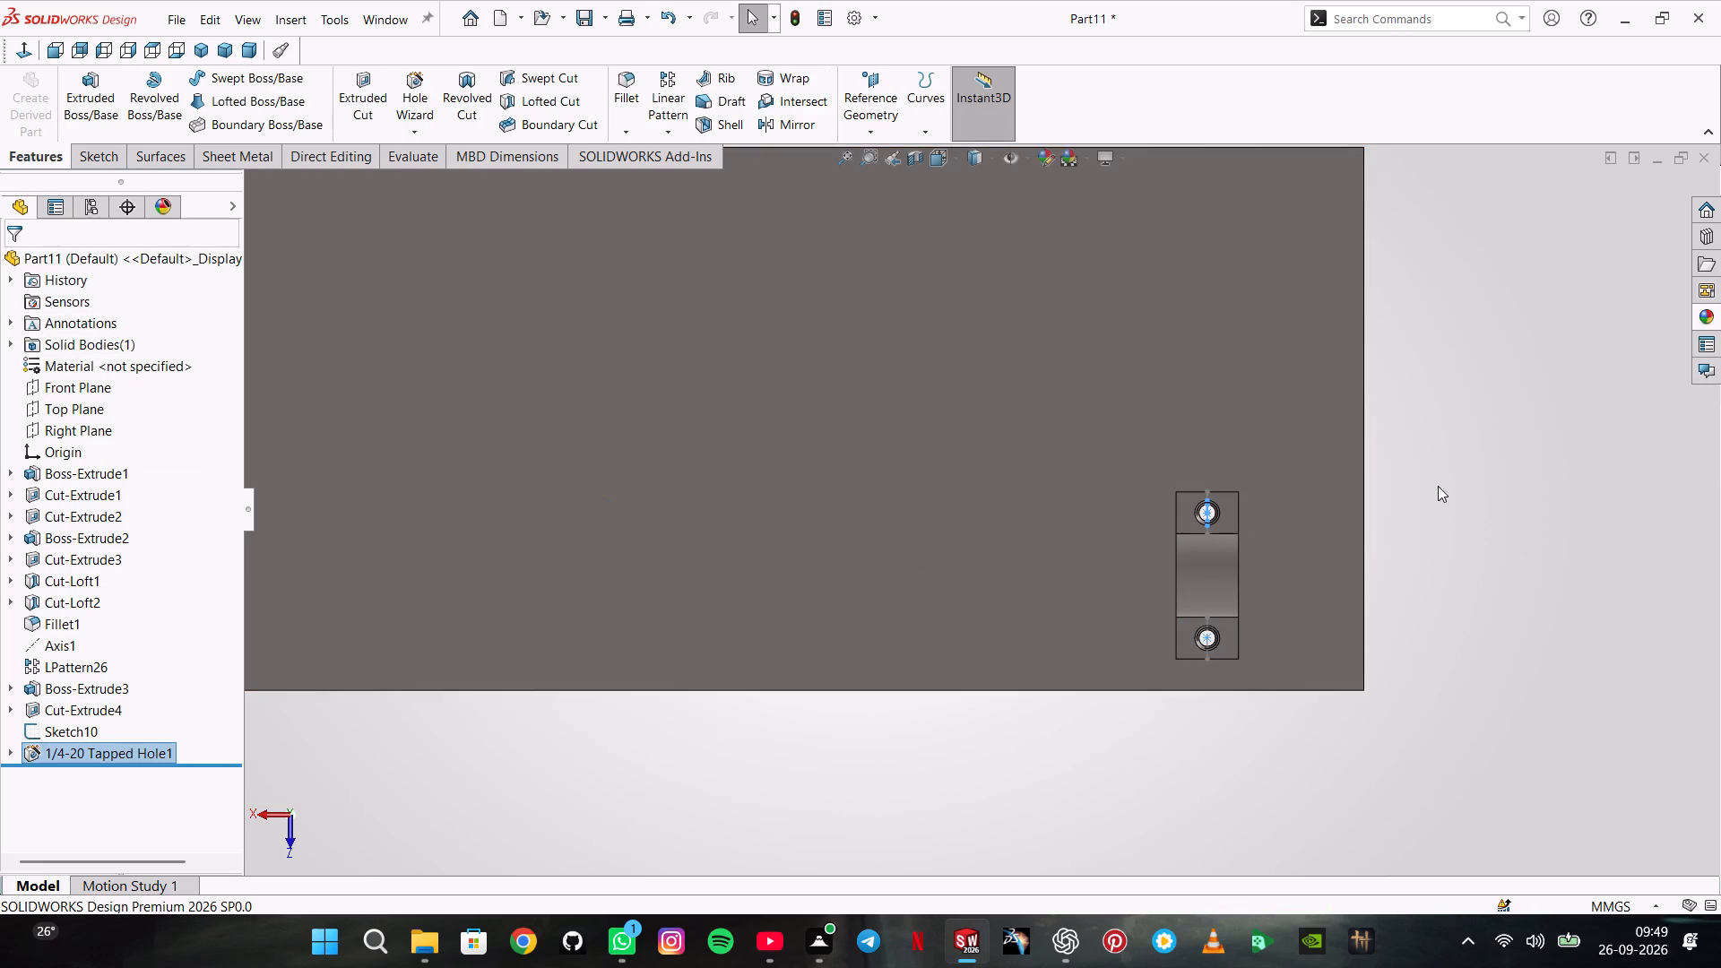
Hide the sketch holding the hole centre points on the boss's feet.
click(1549, 480)
middle_drag(1523, 471, 1524, 445)
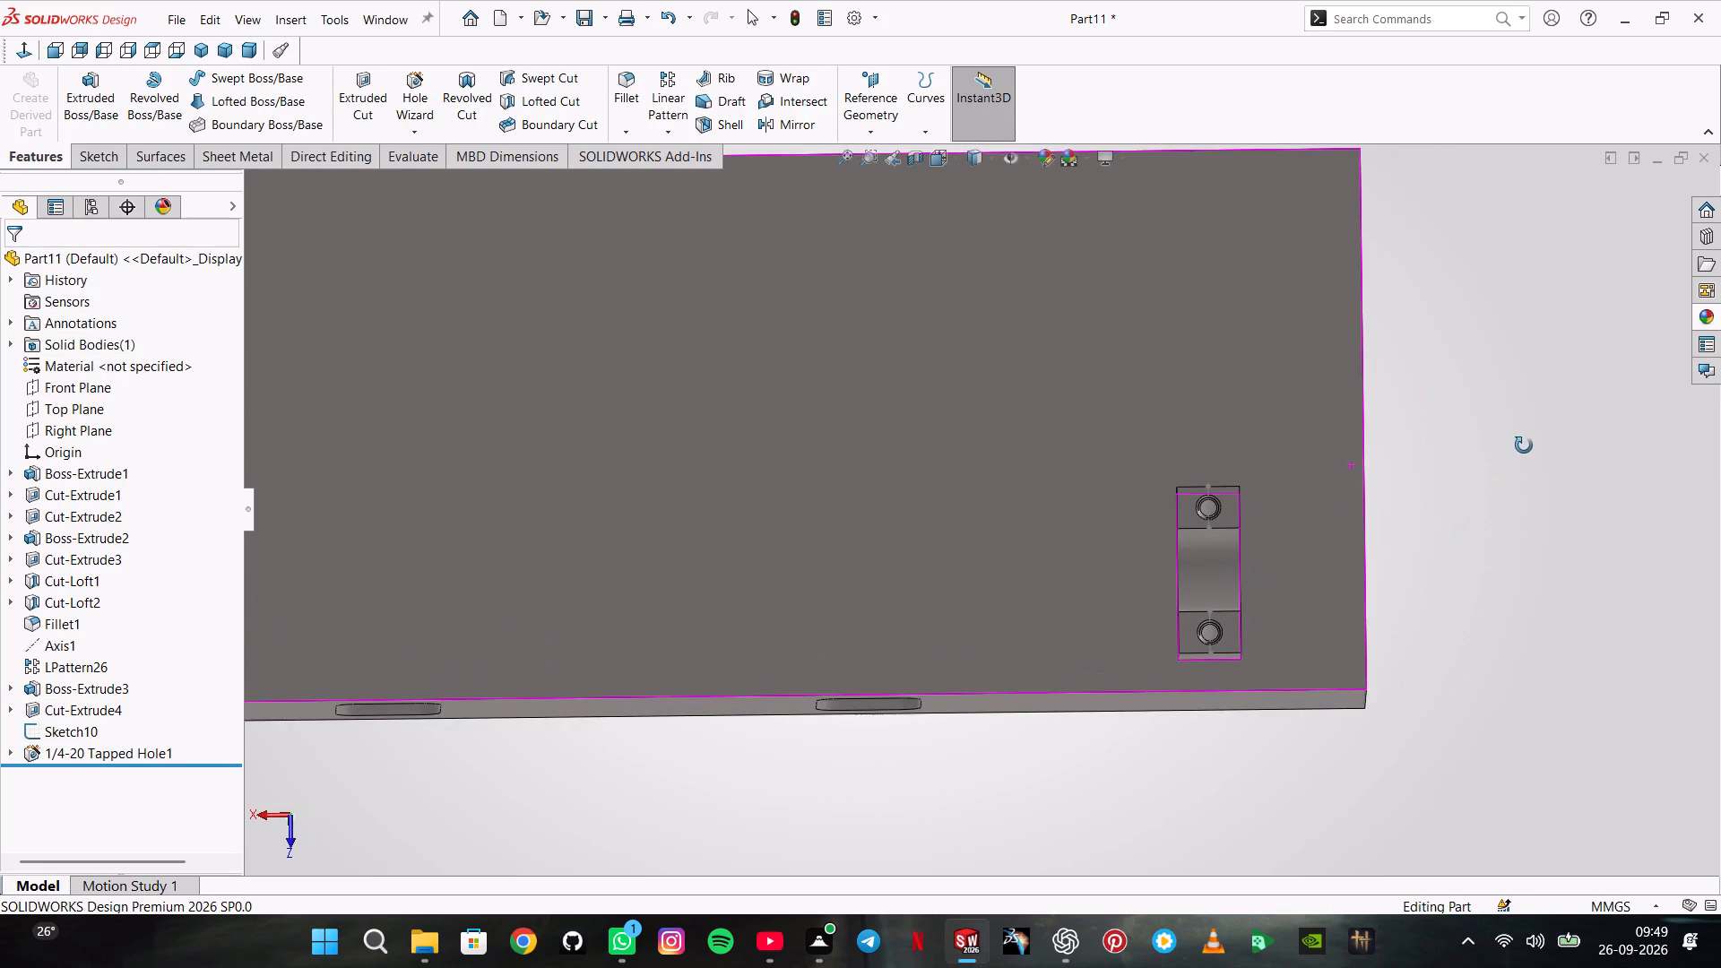
middle_drag(1524, 445, 1534, 496)
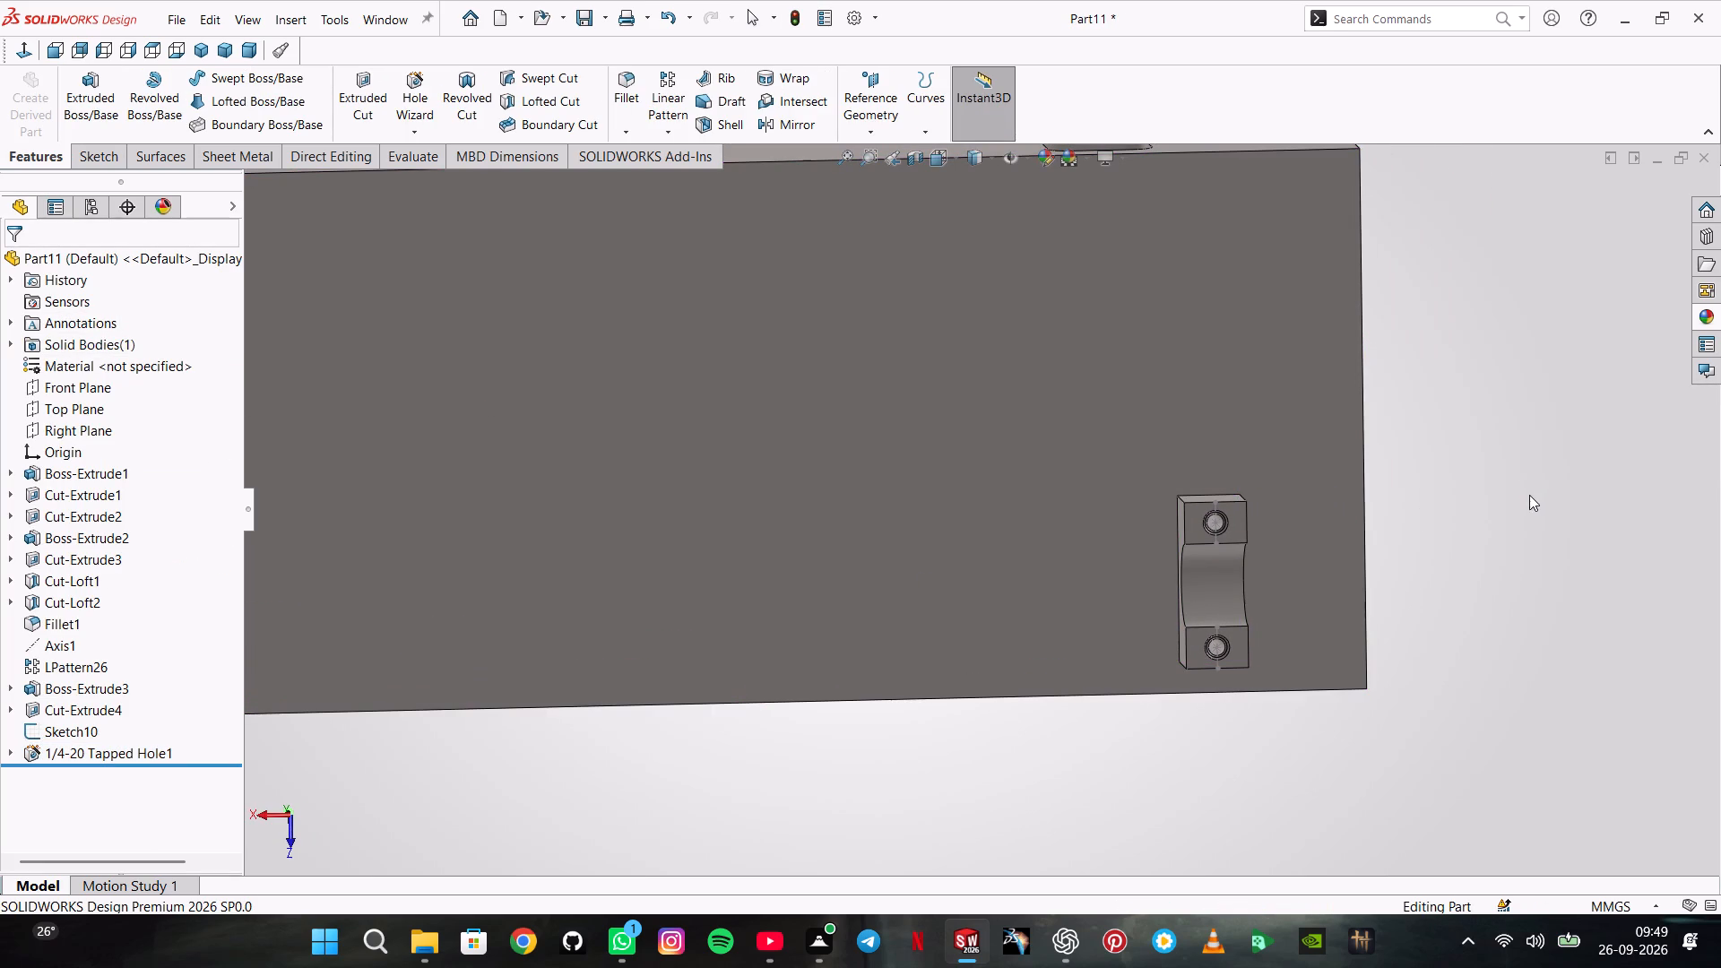
scroll(1427, 510, down, 2)
scroll(1394, 439, up, 2)
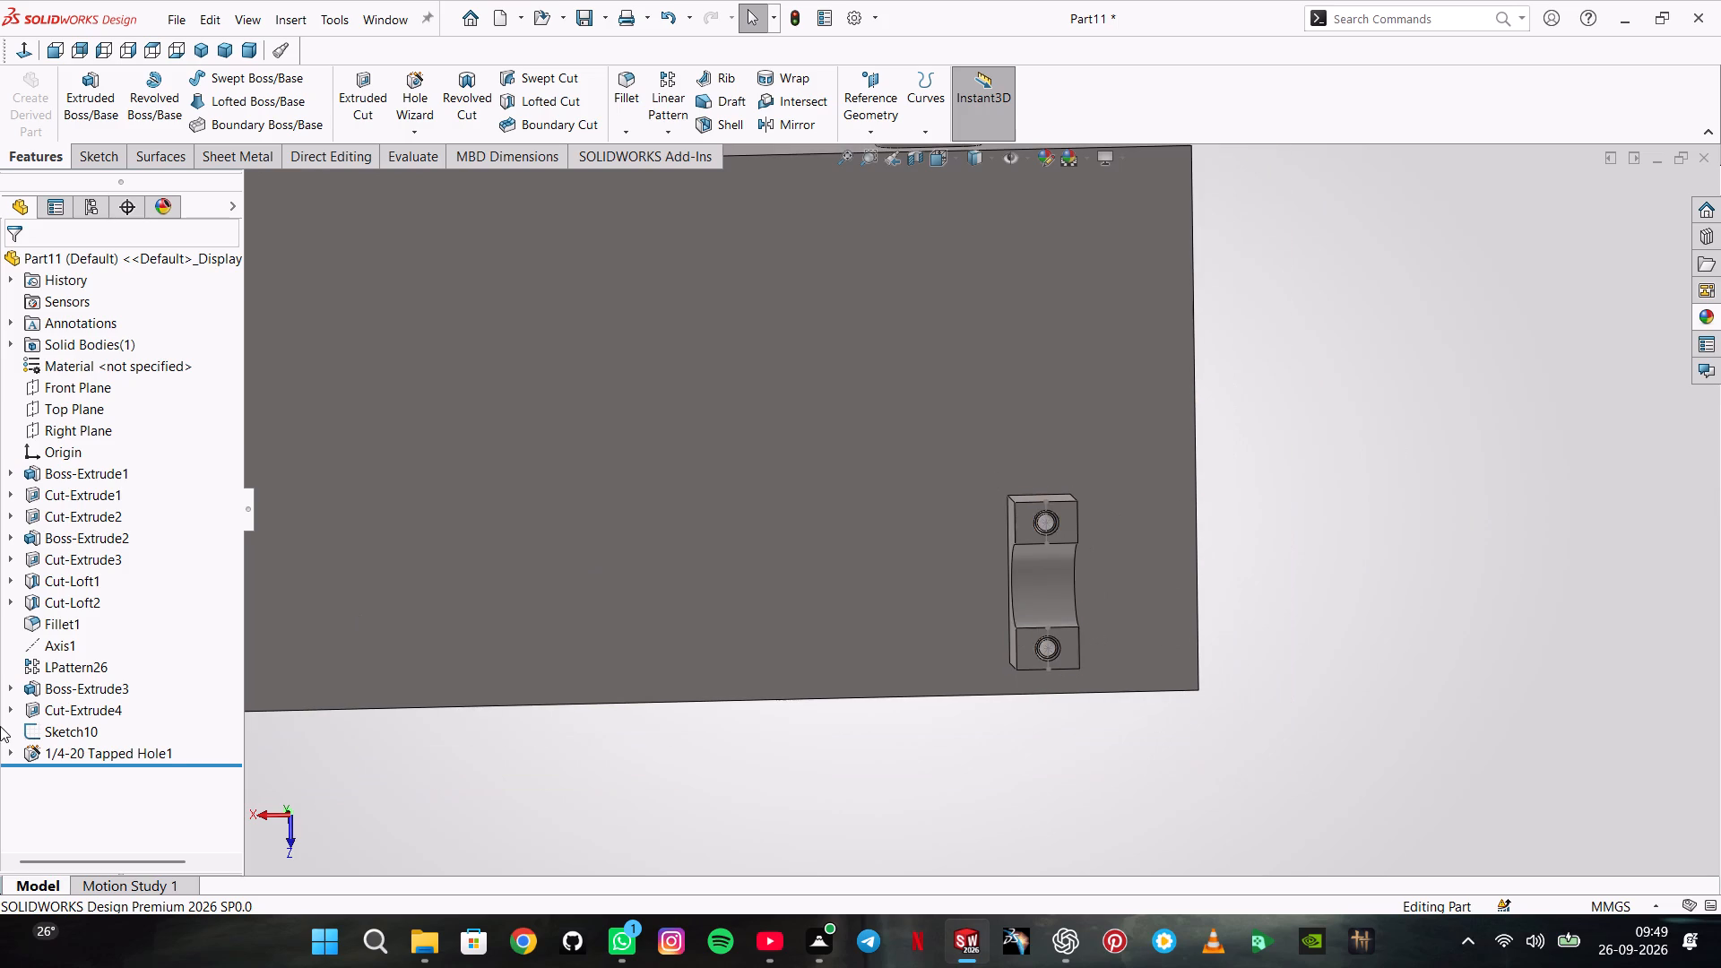
right_click(43, 743)
right_click(29, 730)
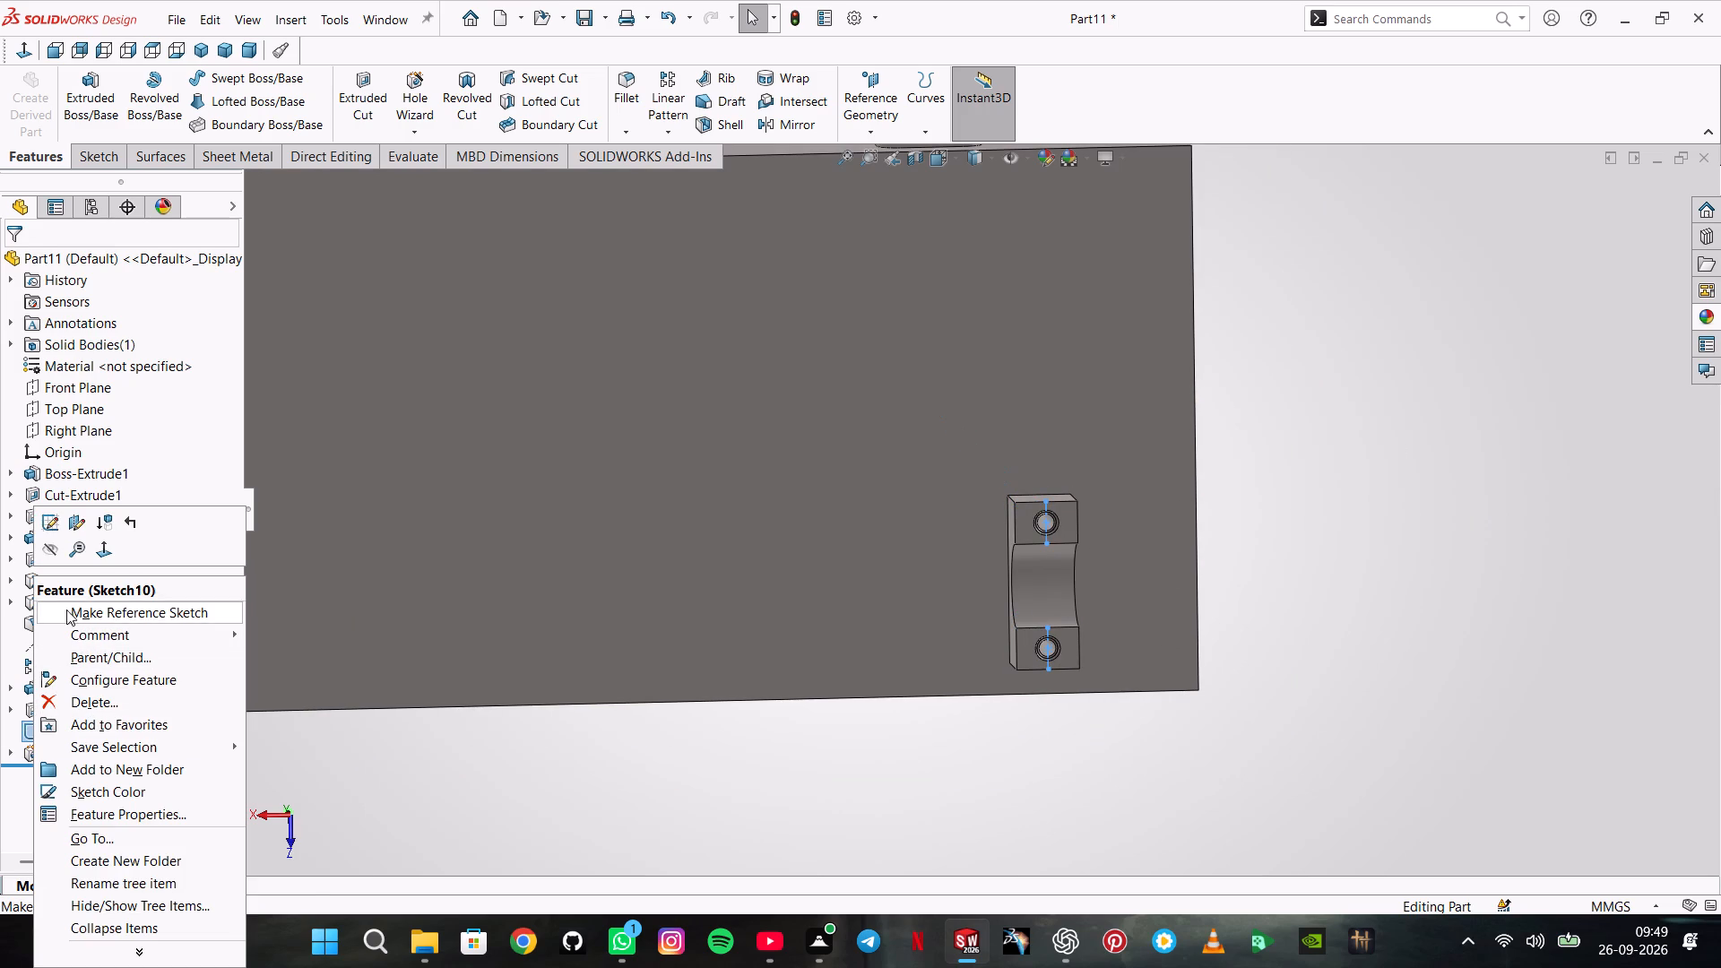
click(52, 557)
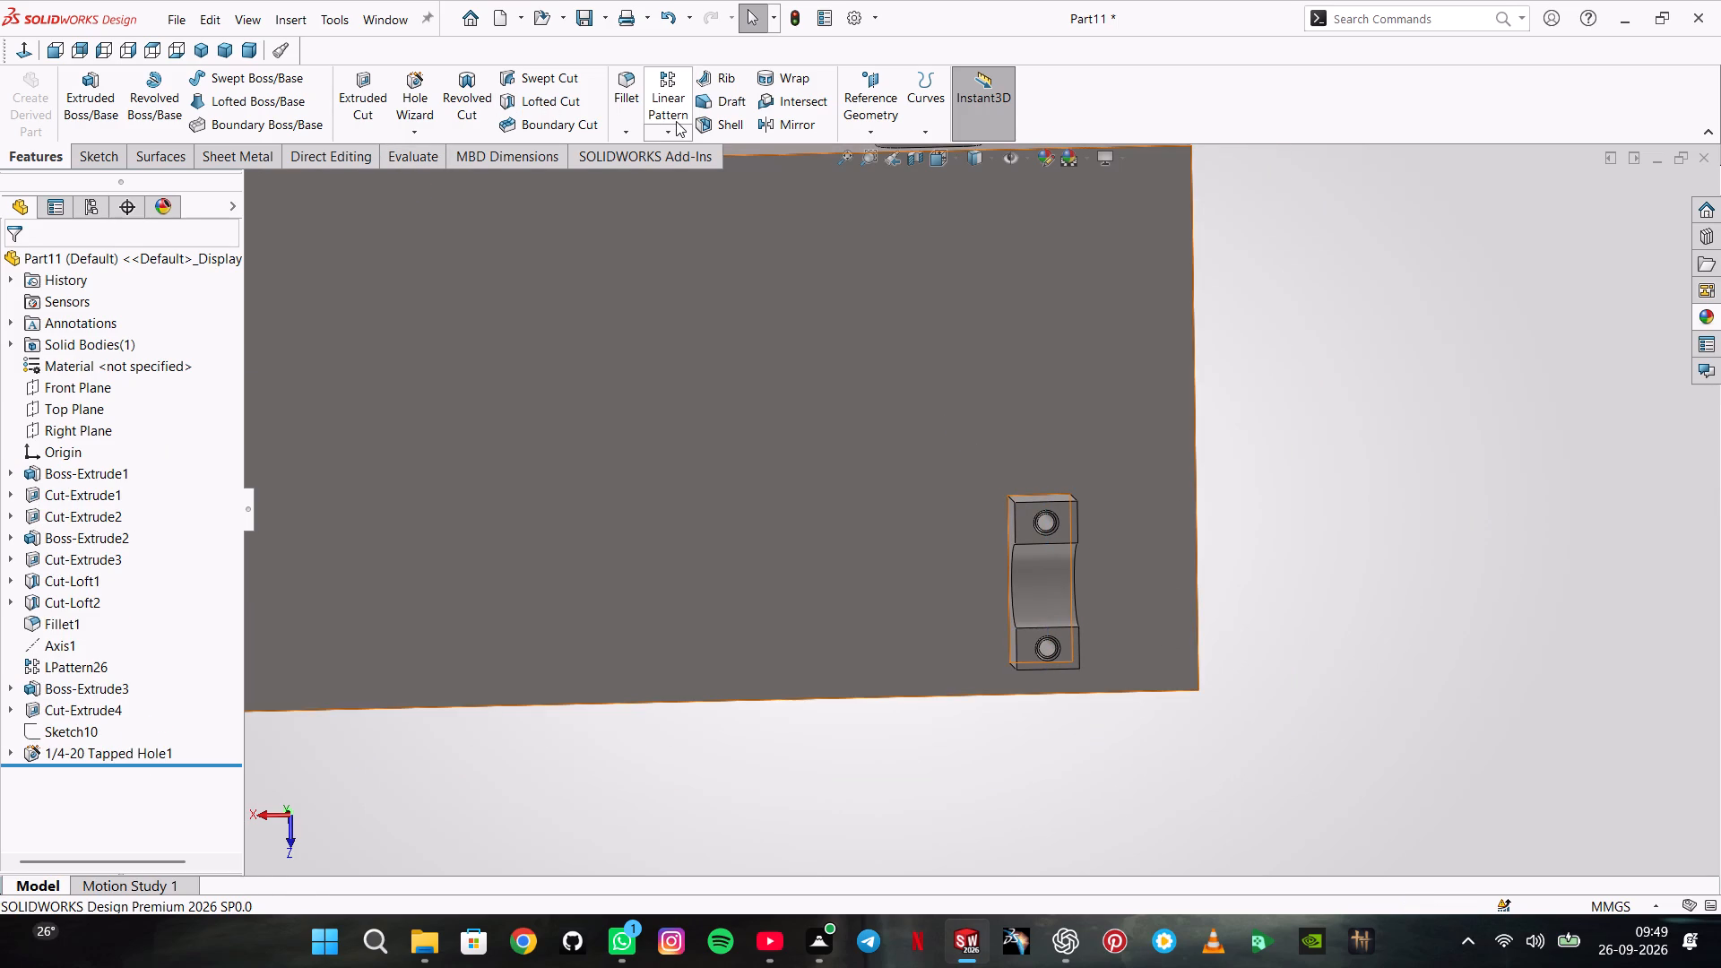
Linearly pattern the tapped holes, arch cut and boss along the block's long underside edge with 4 instances spaced 146.05 mm.
click(676, 118)
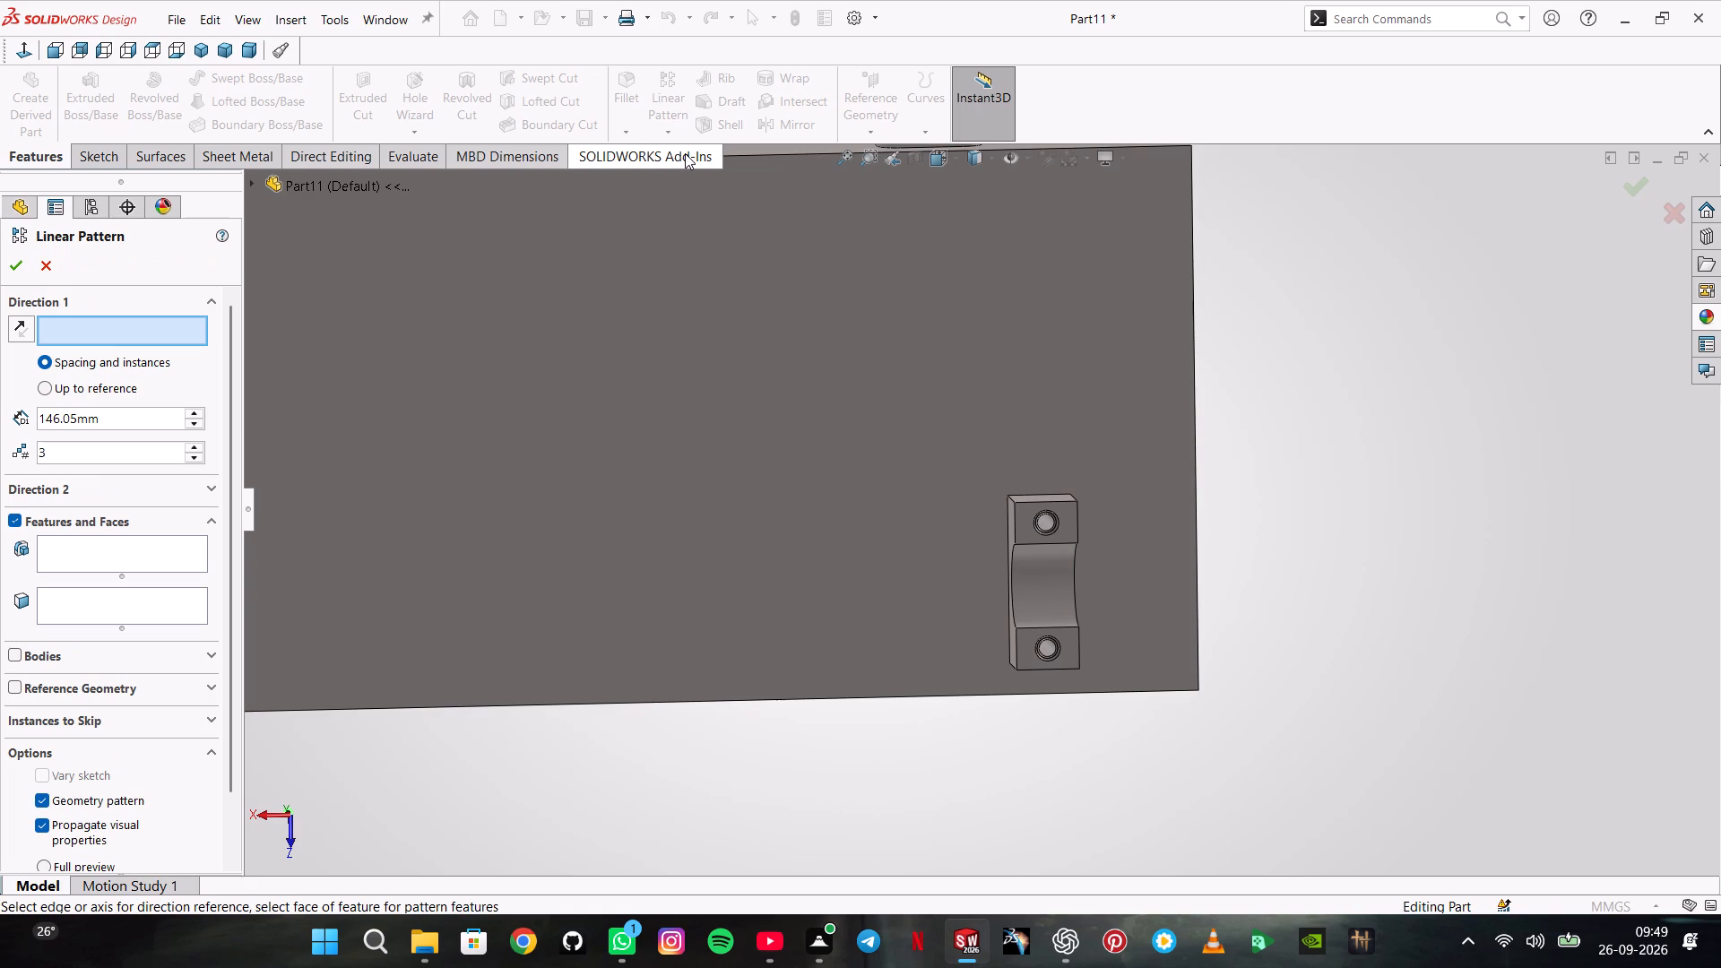
click(506, 705)
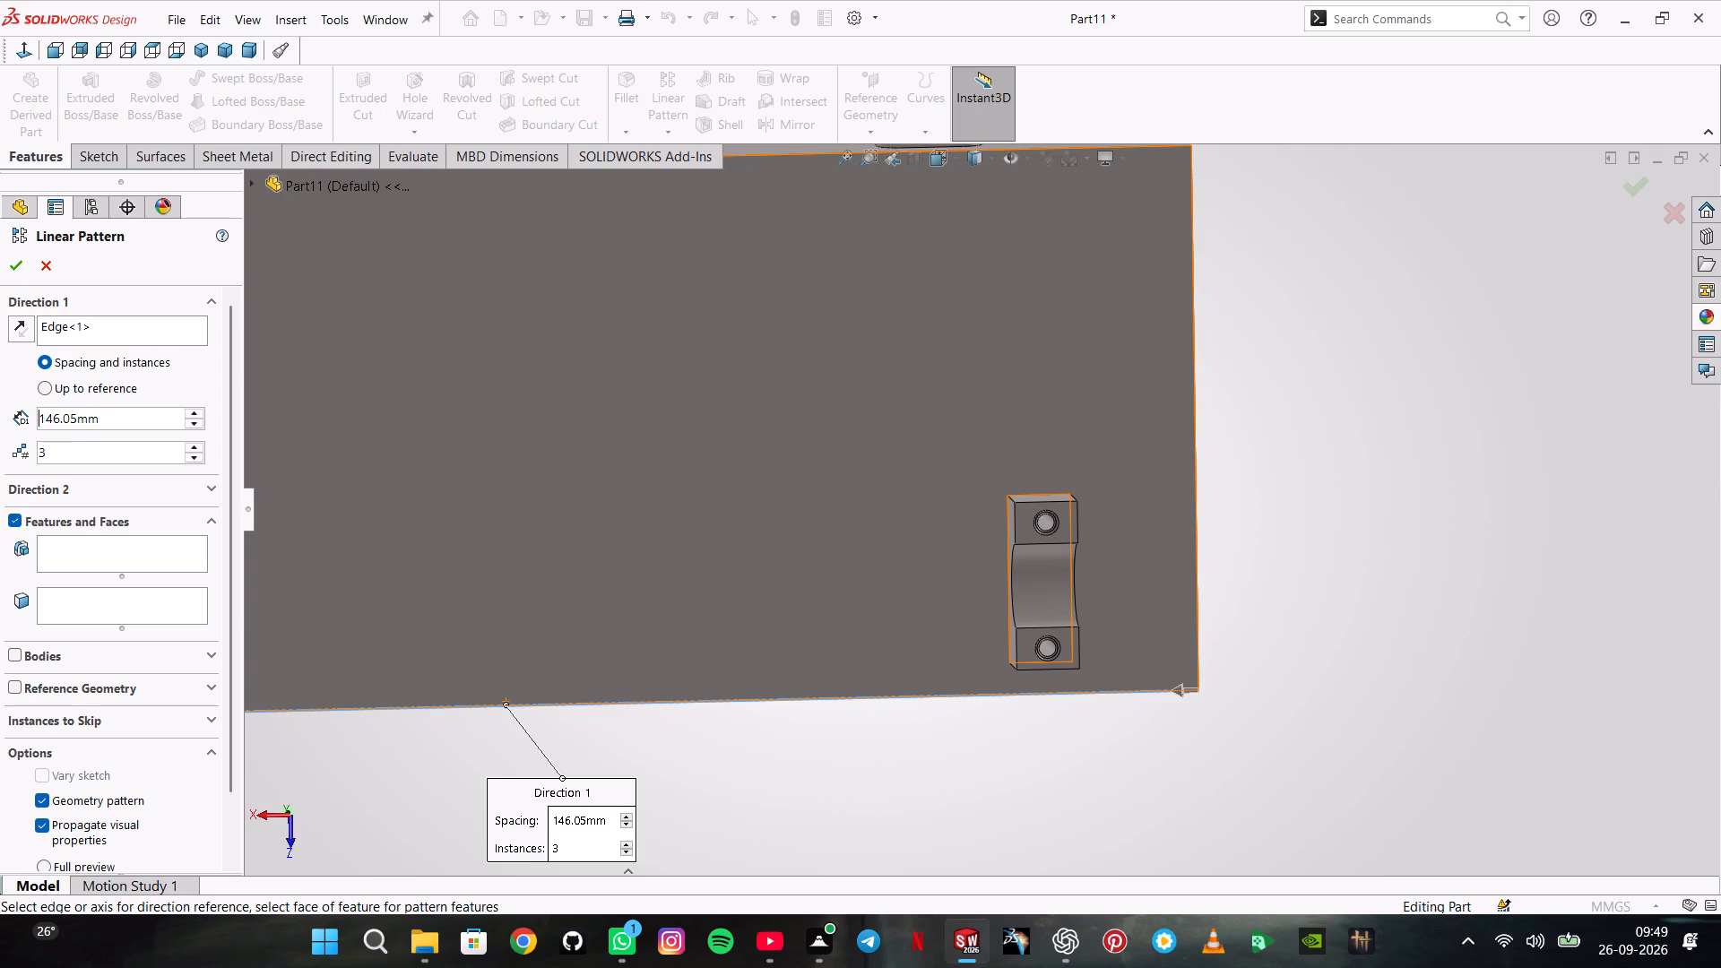
click(191, 450)
click(255, 185)
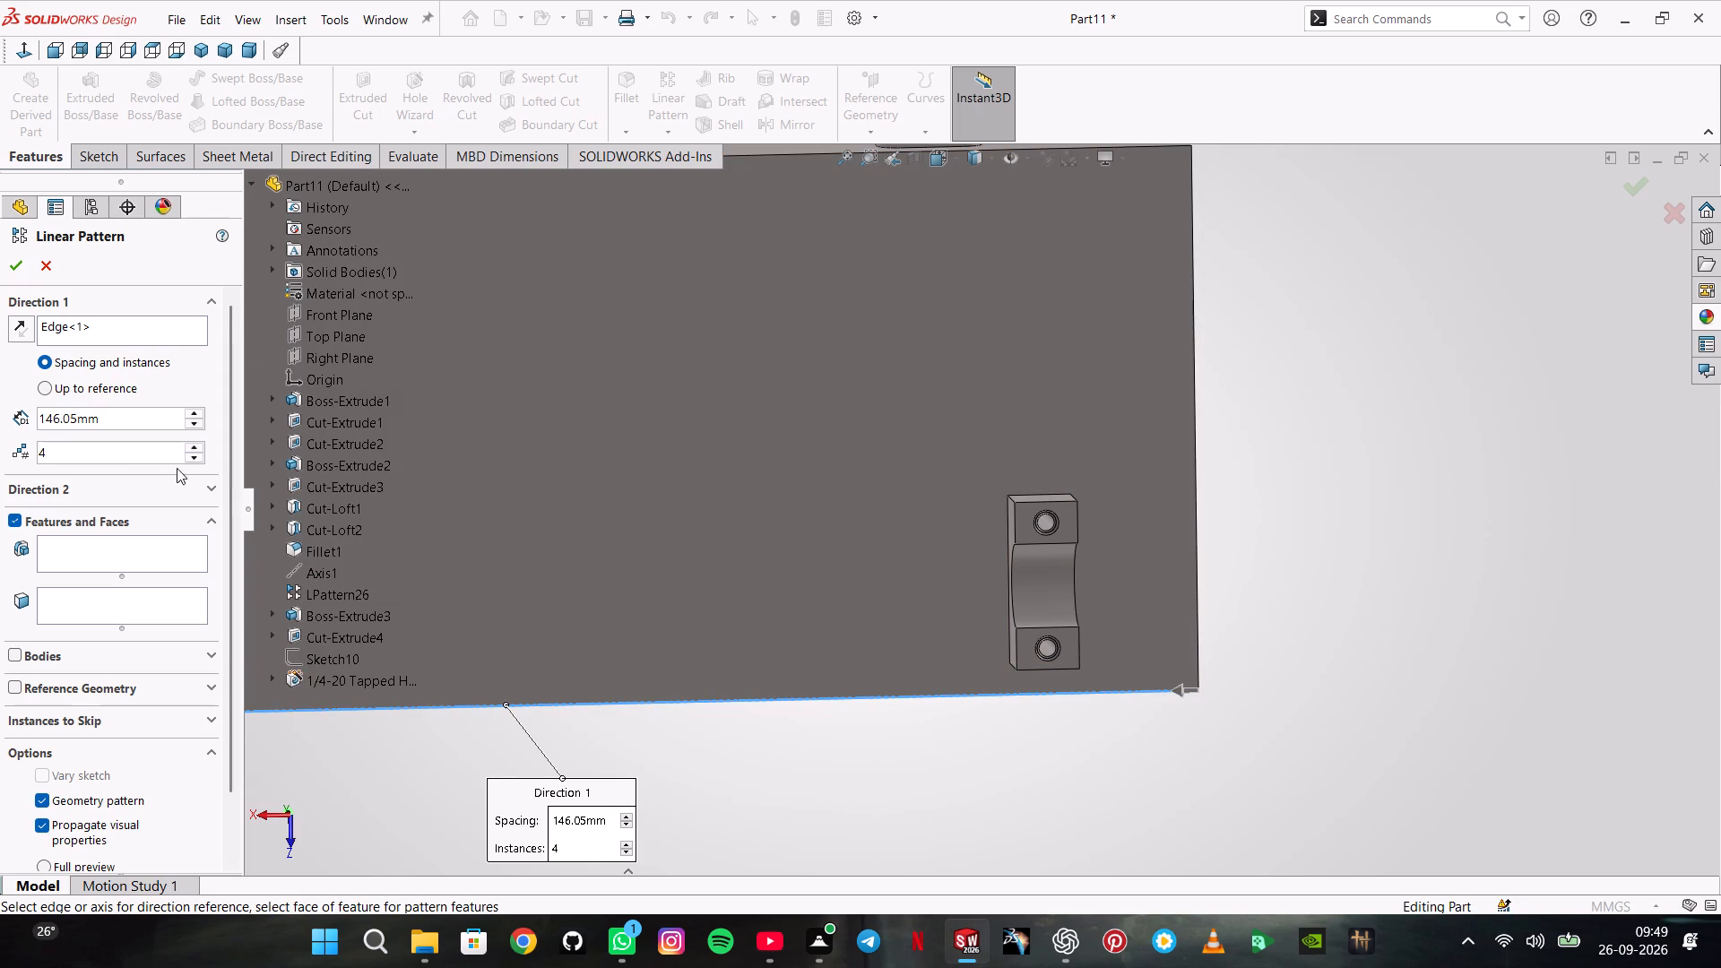
click(153, 553)
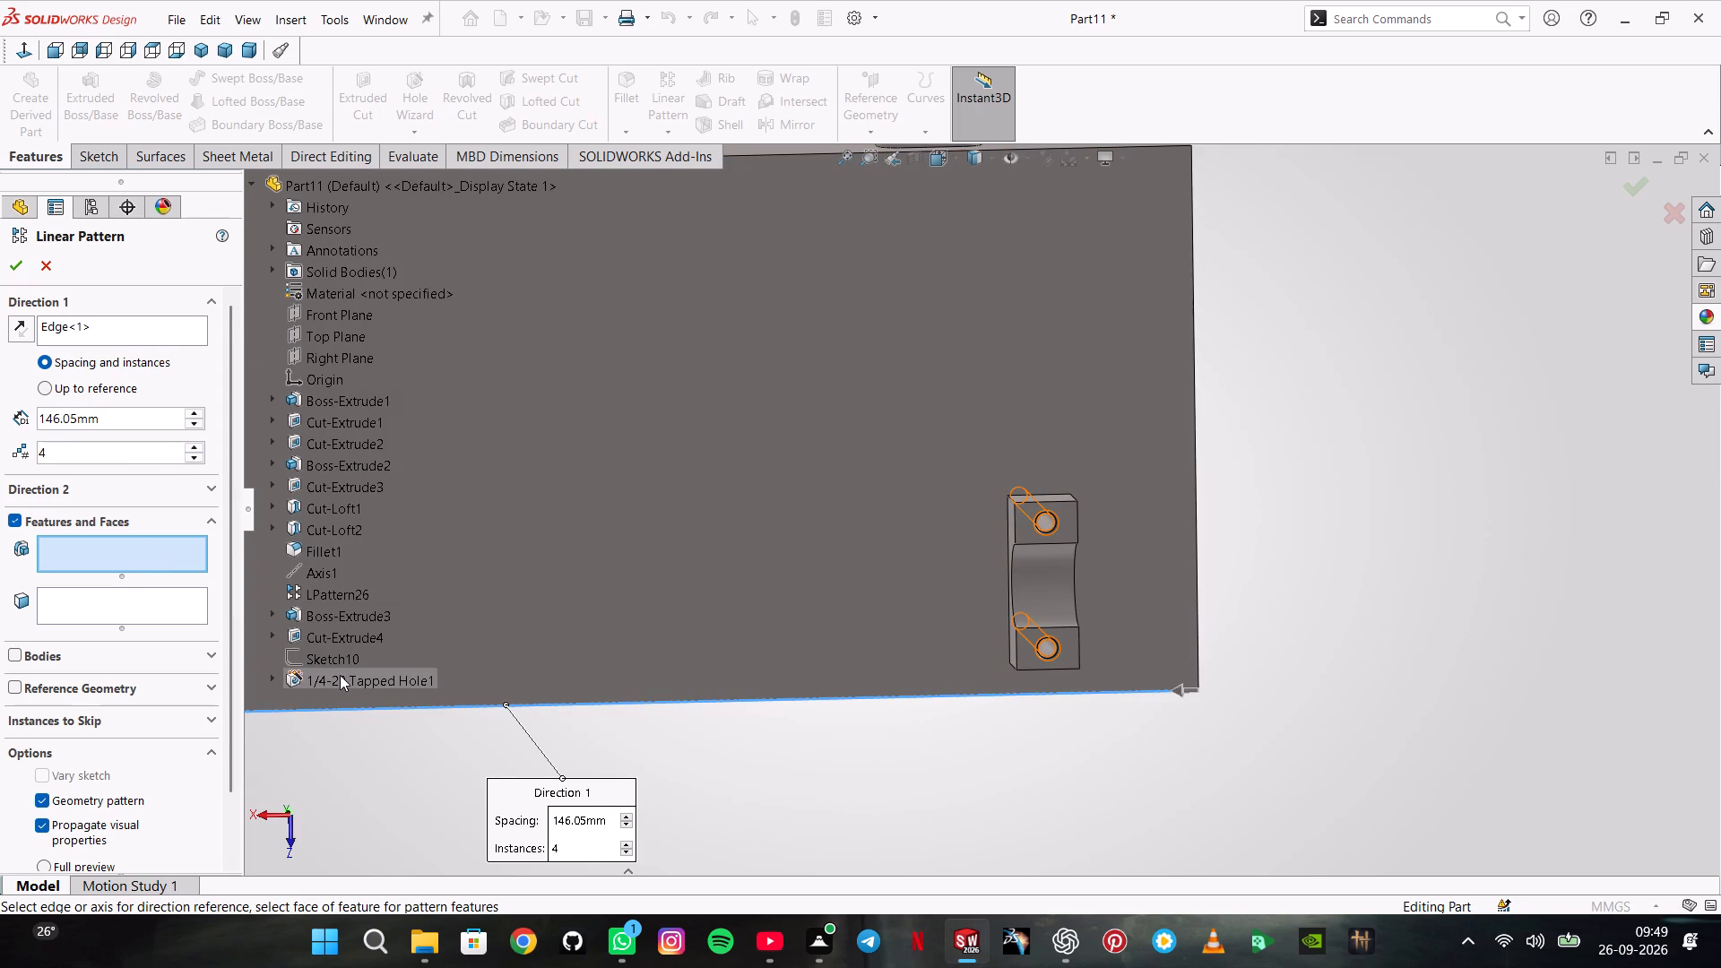
click(340, 674)
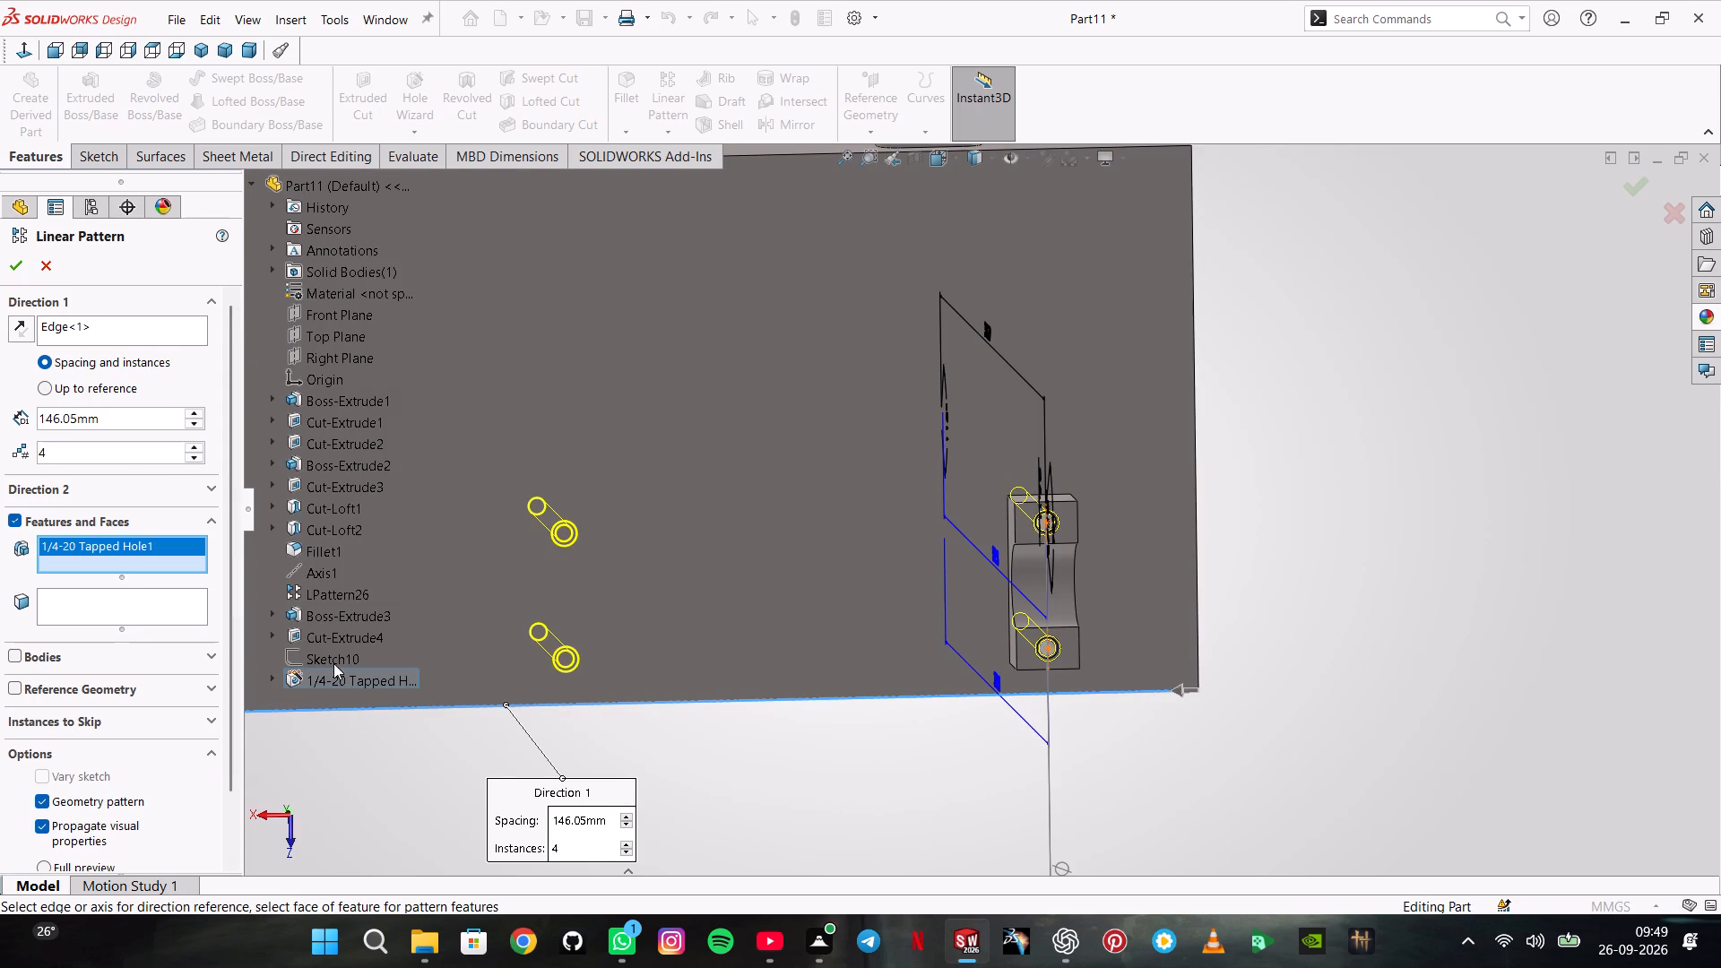
click(271, 635)
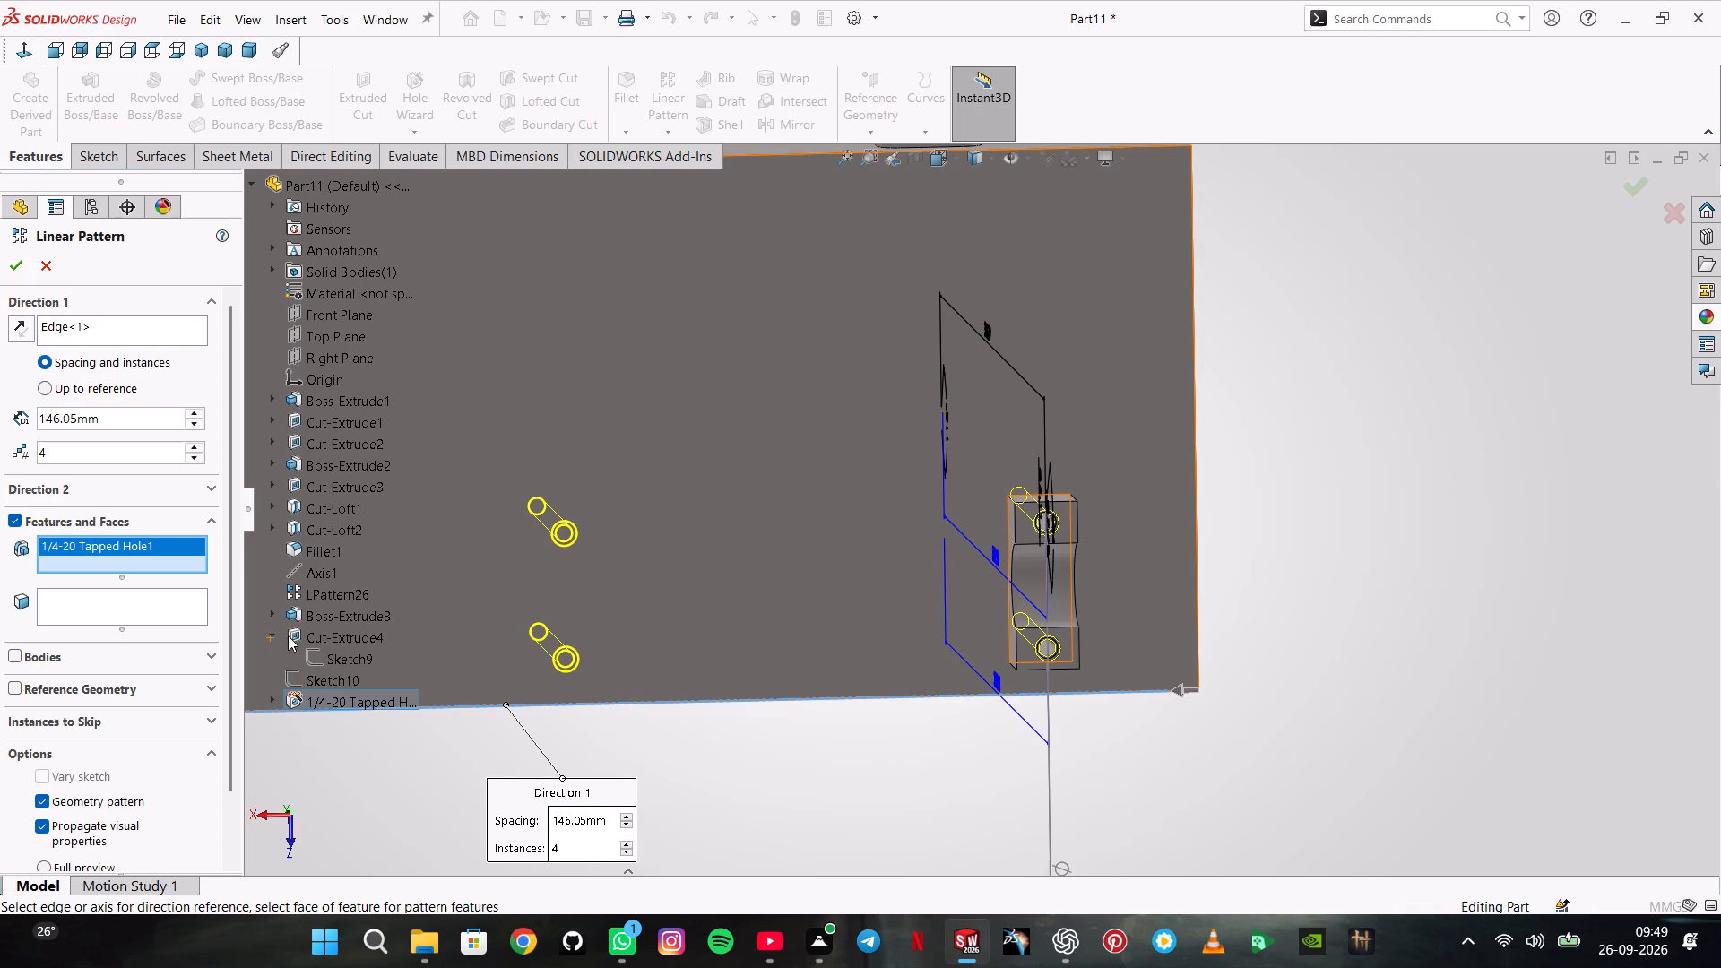
click(351, 640)
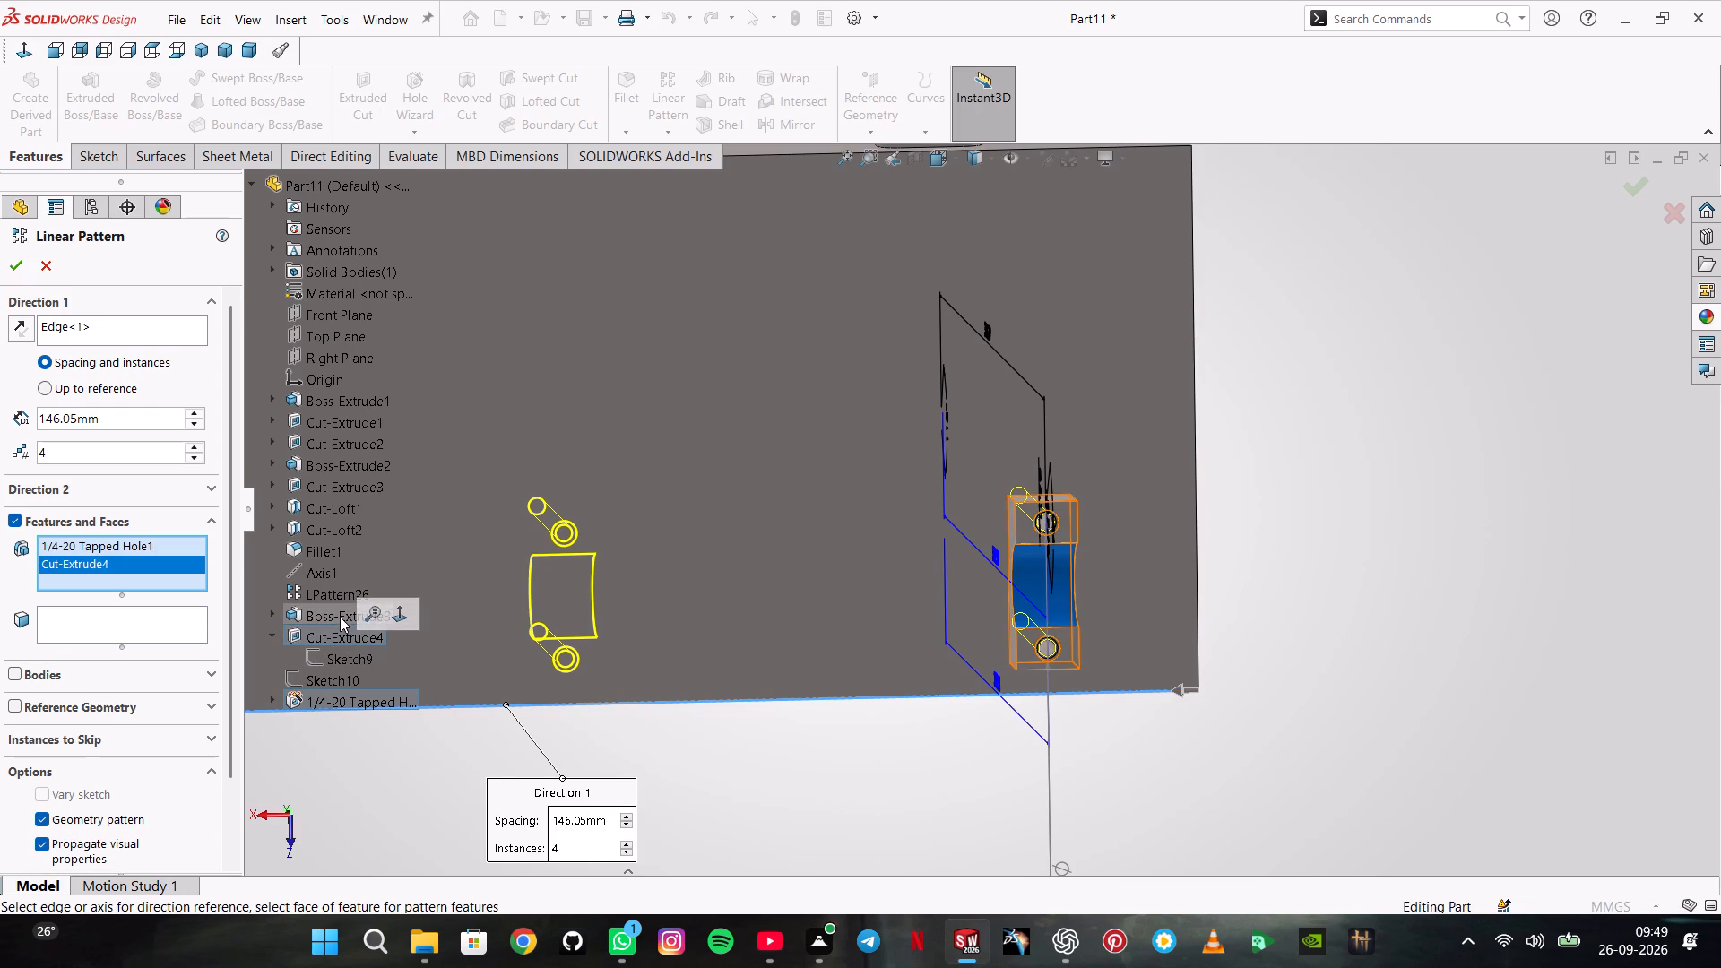
click(340, 616)
click(274, 634)
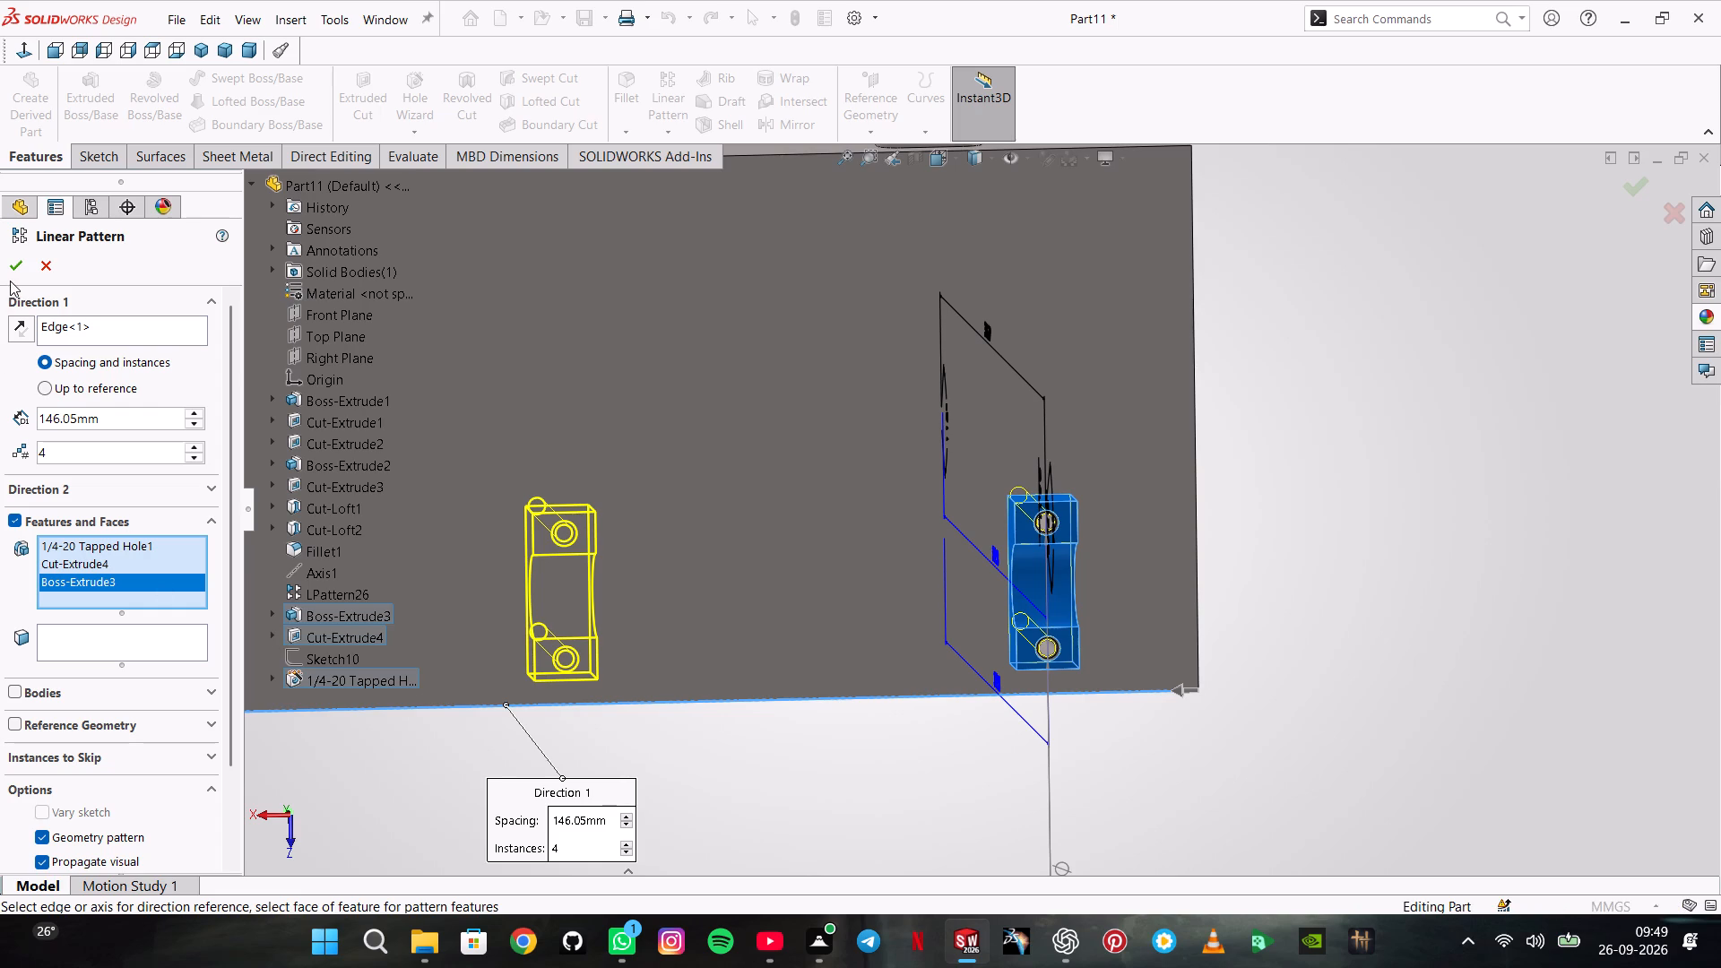
scroll(513, 393, up, 3)
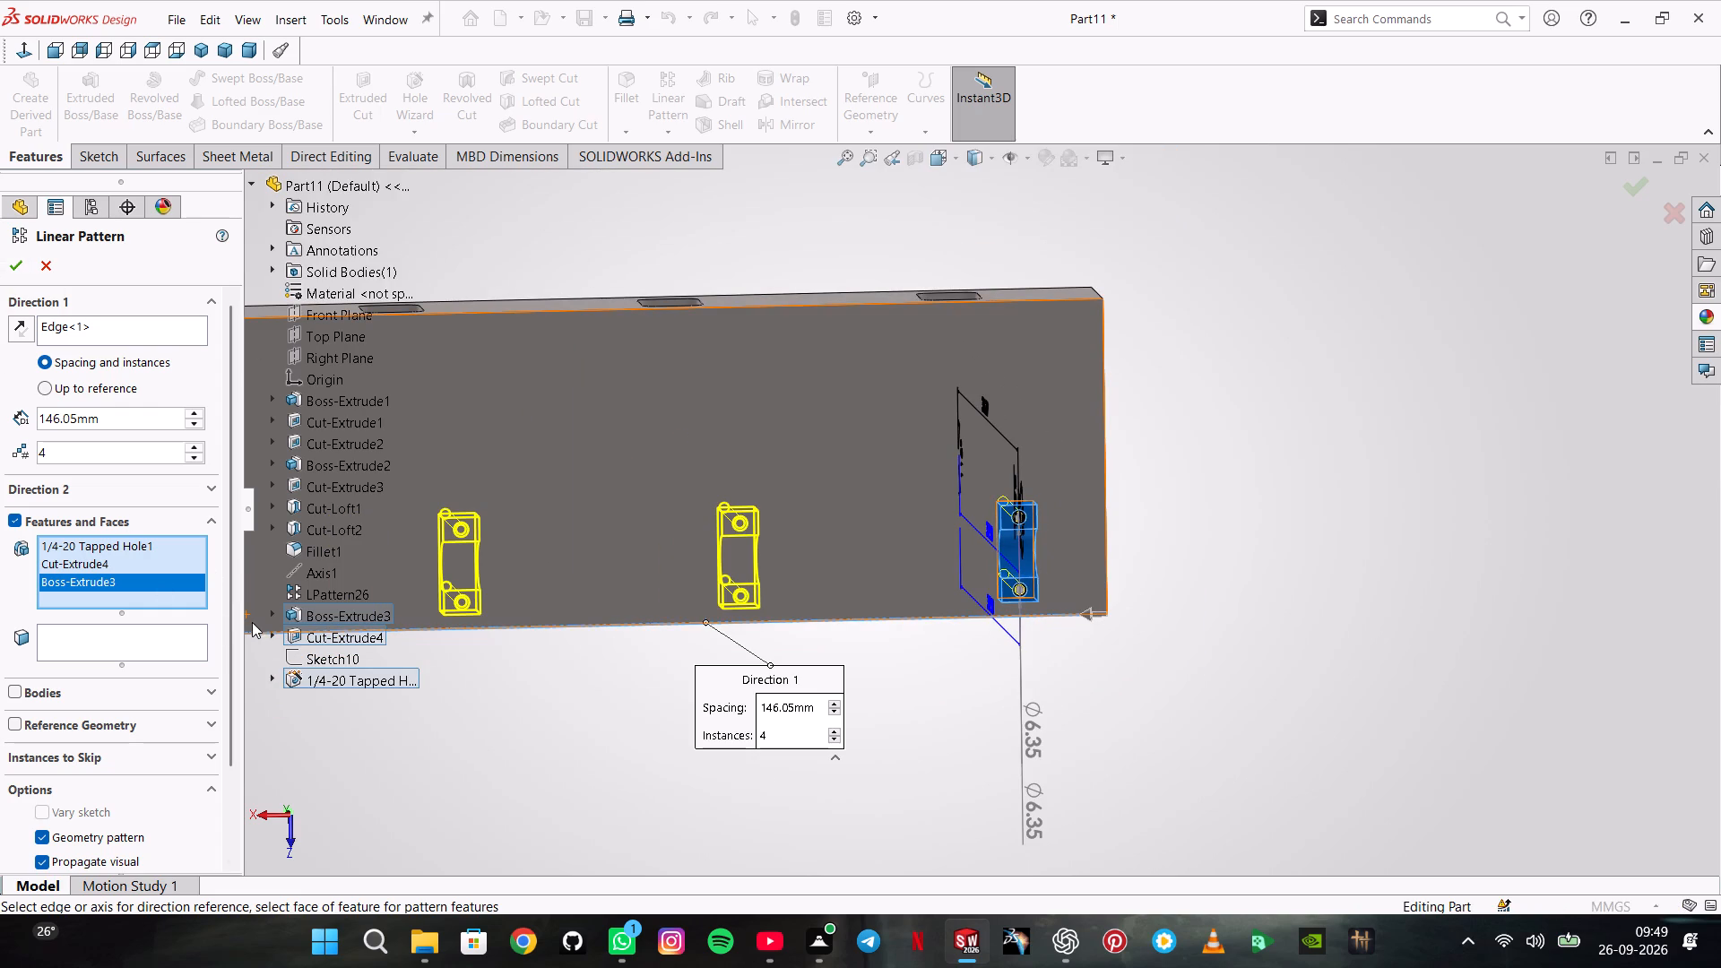
click(14, 253)
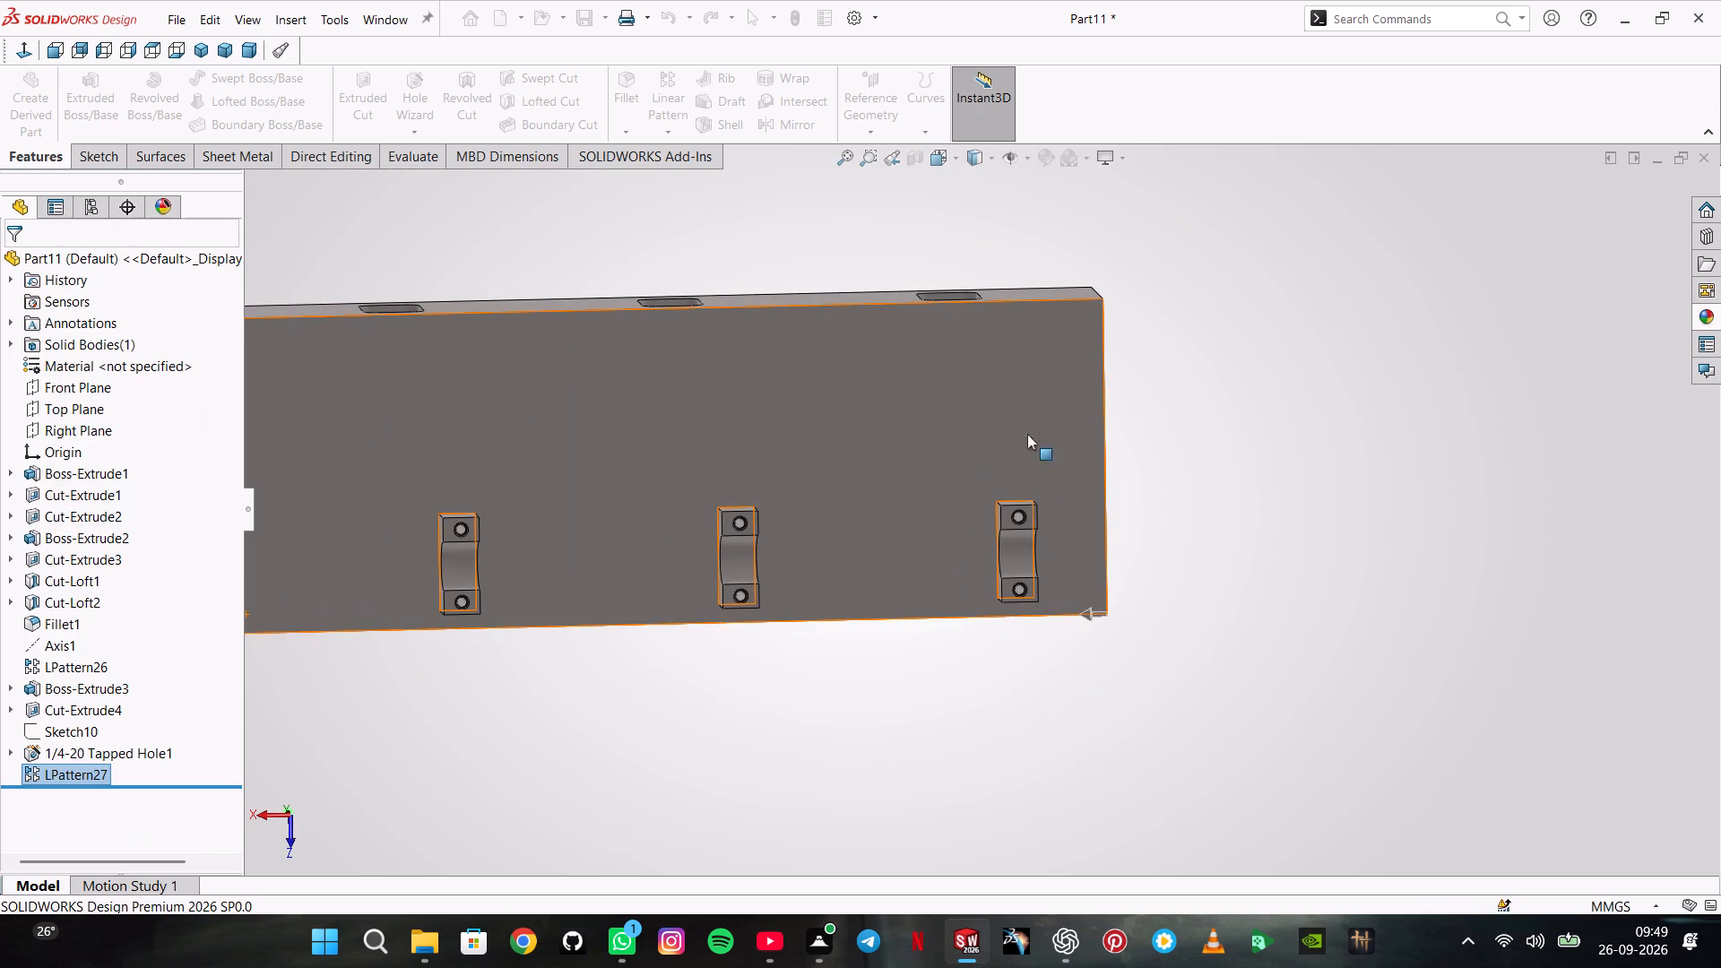
On the first circular recess's floor, sketch two circles about 14 mm and 16 mm in radius, centred on its two pockets.
middle_click(1355, 437)
scroll(1336, 433, up, 2)
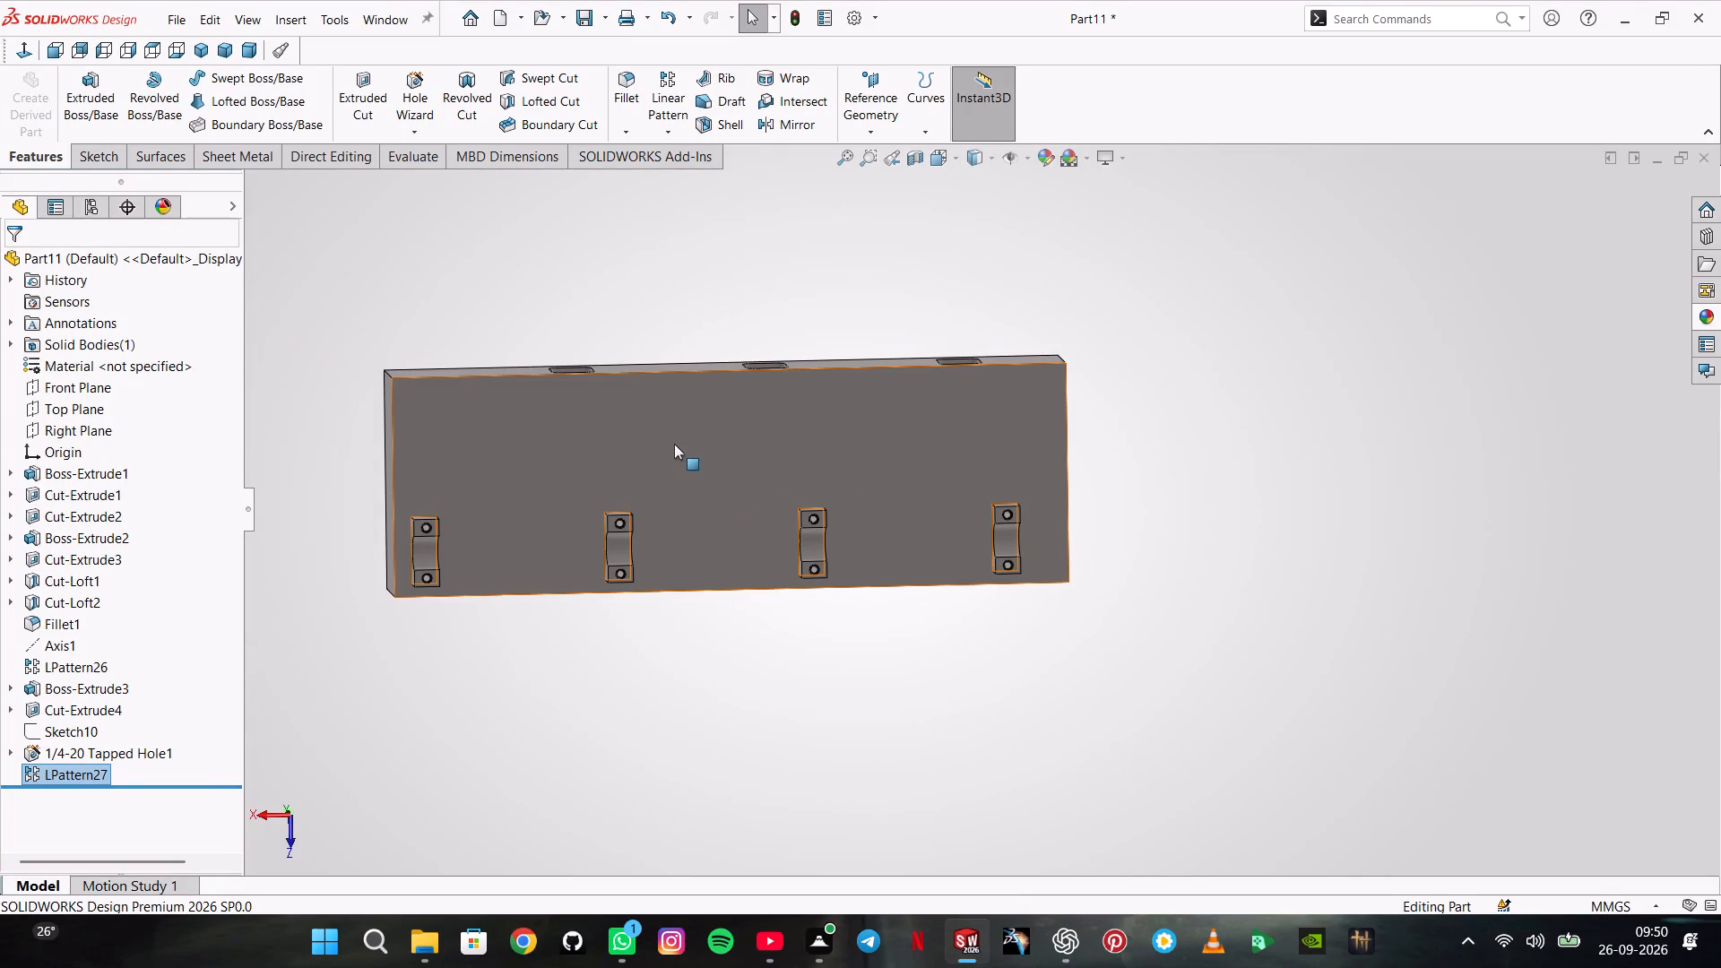
scroll(674, 443, up, 1)
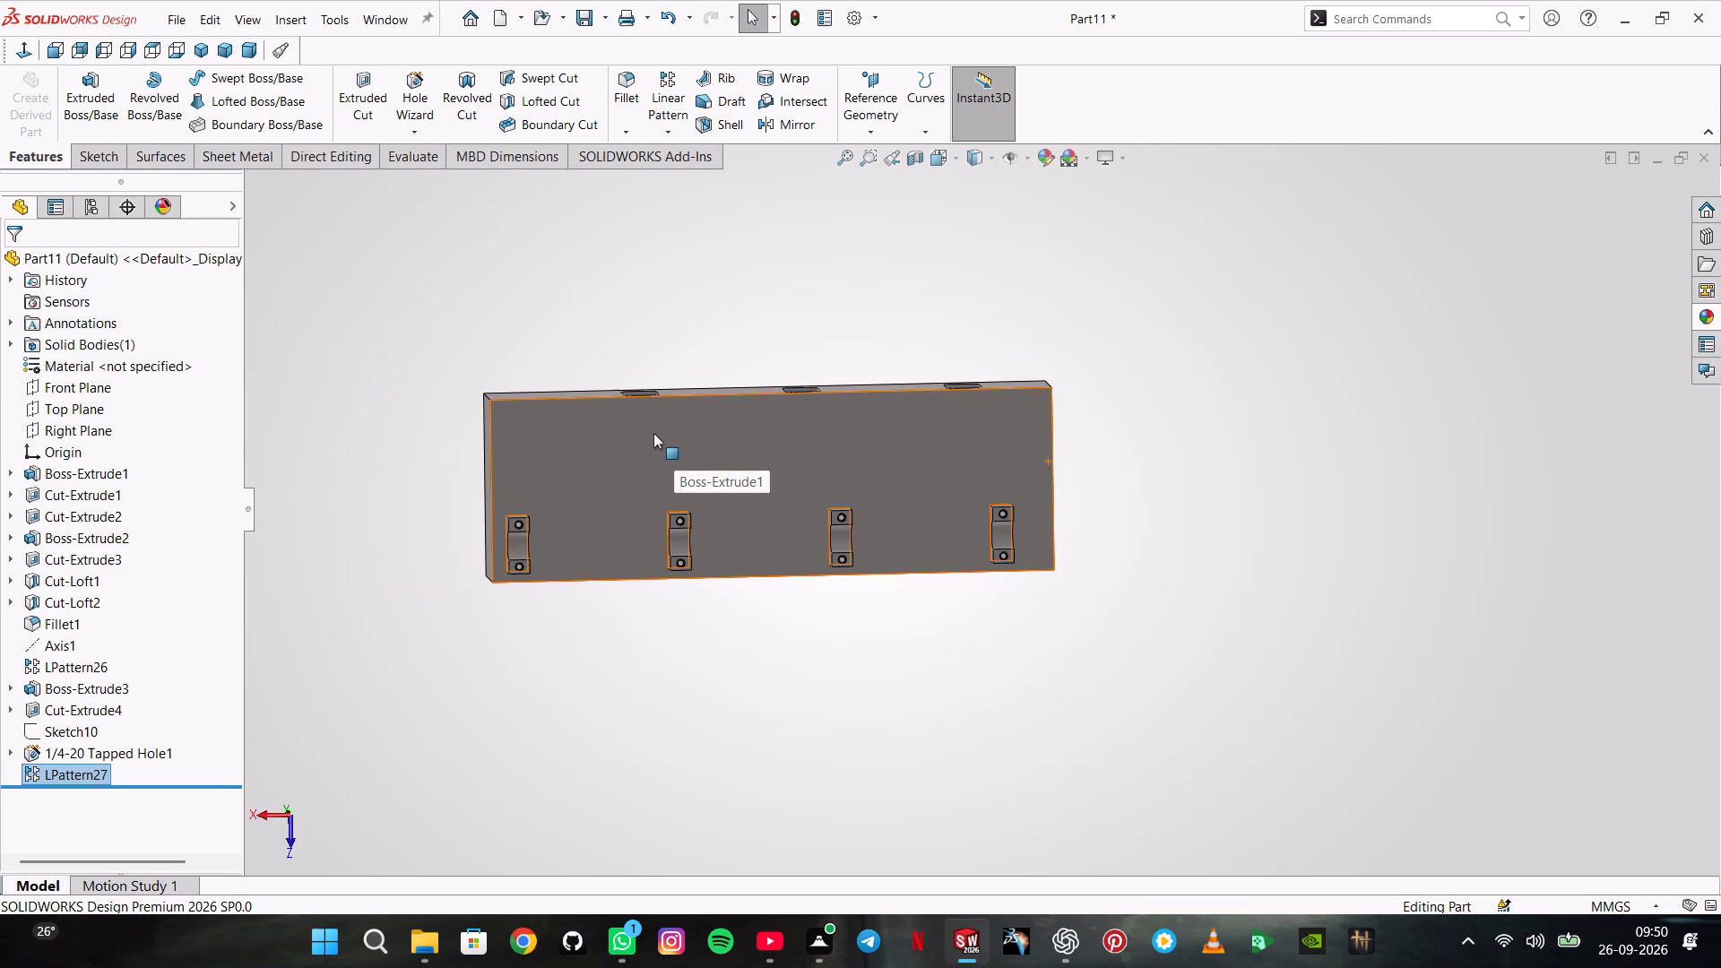
middle_drag(653, 431, 982, 451)
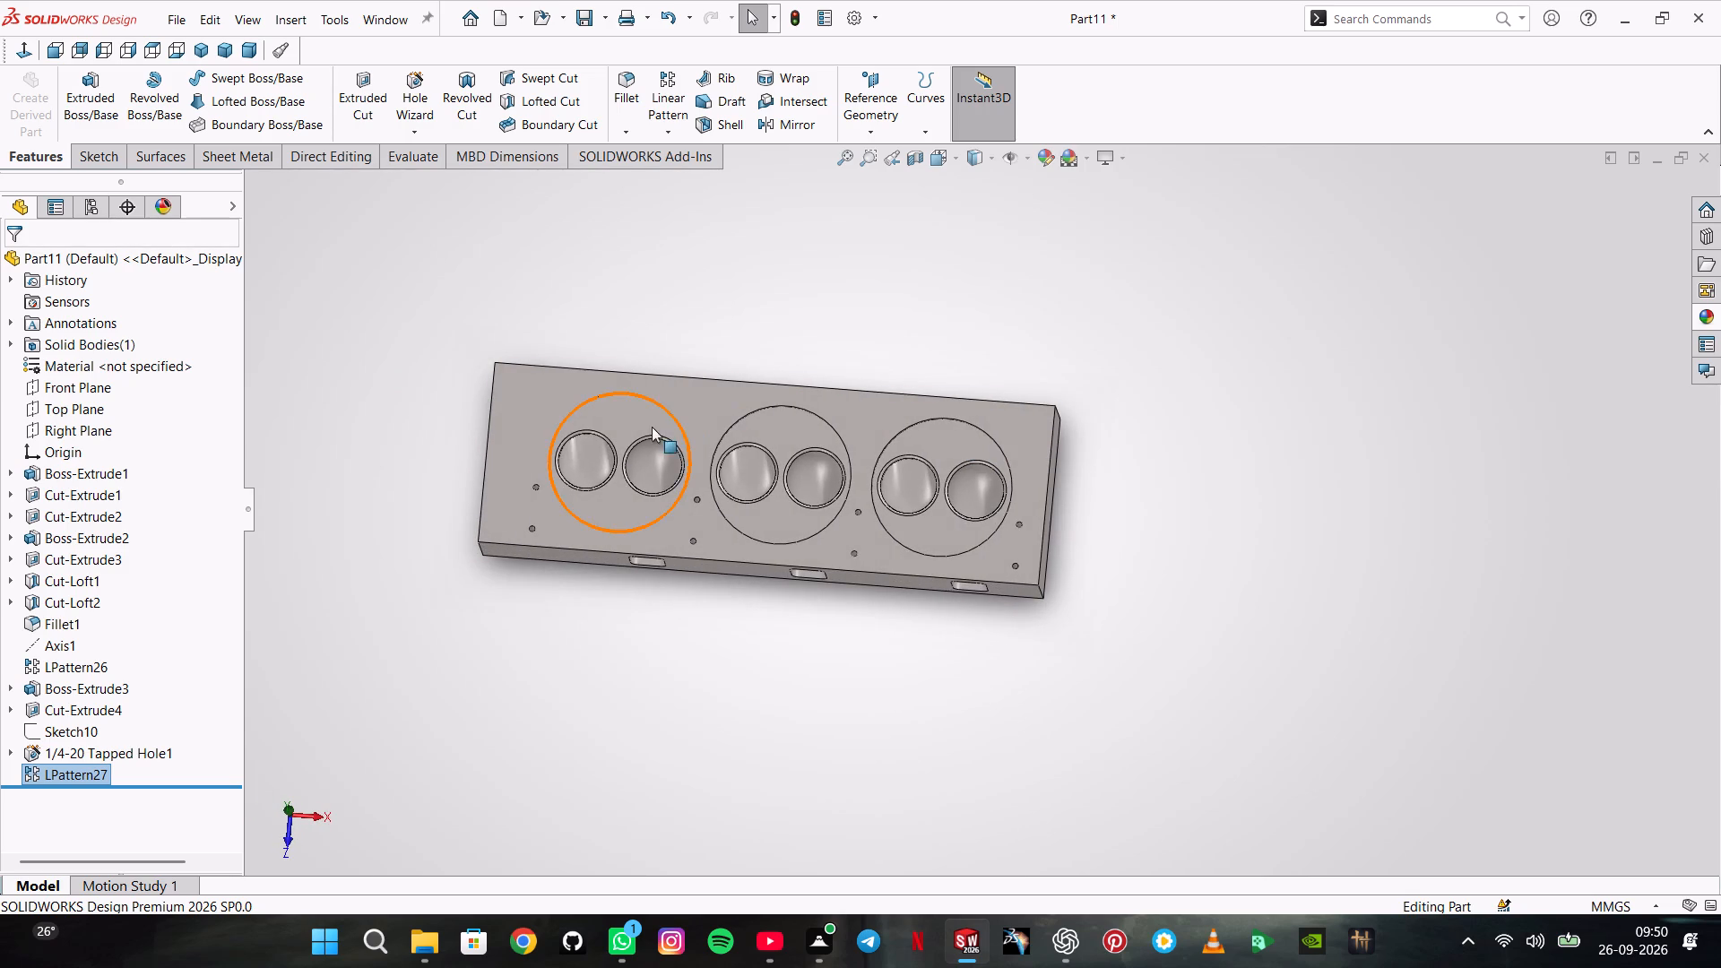
click(643, 404)
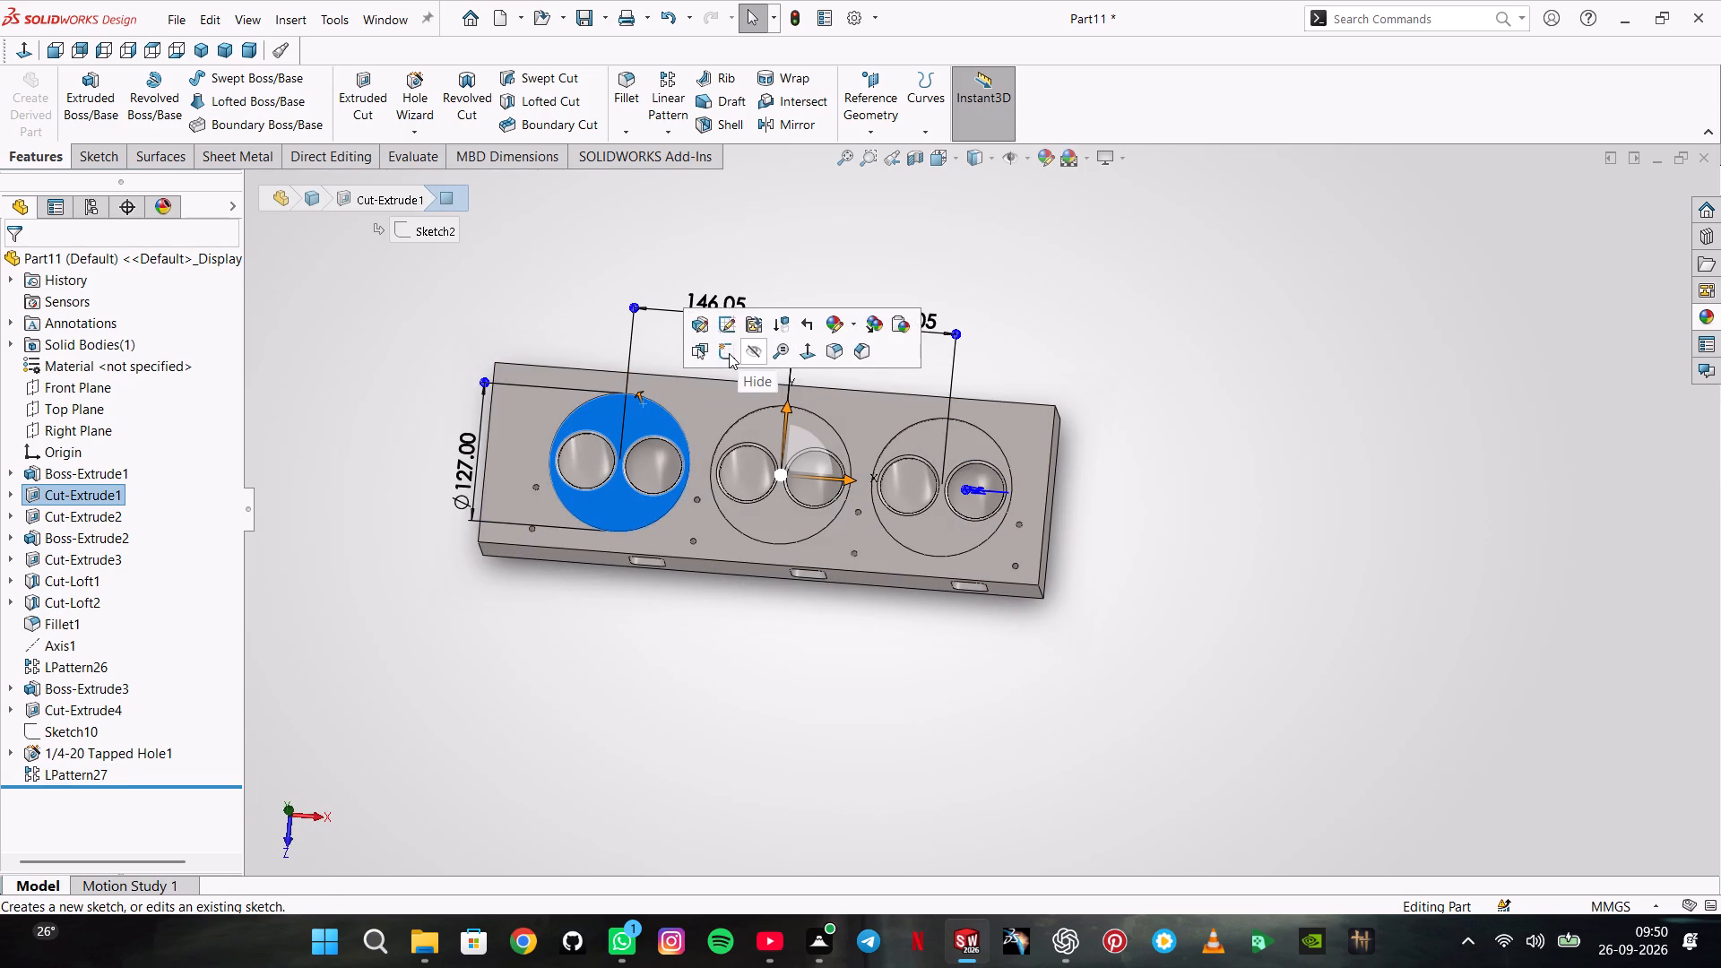
click(729, 353)
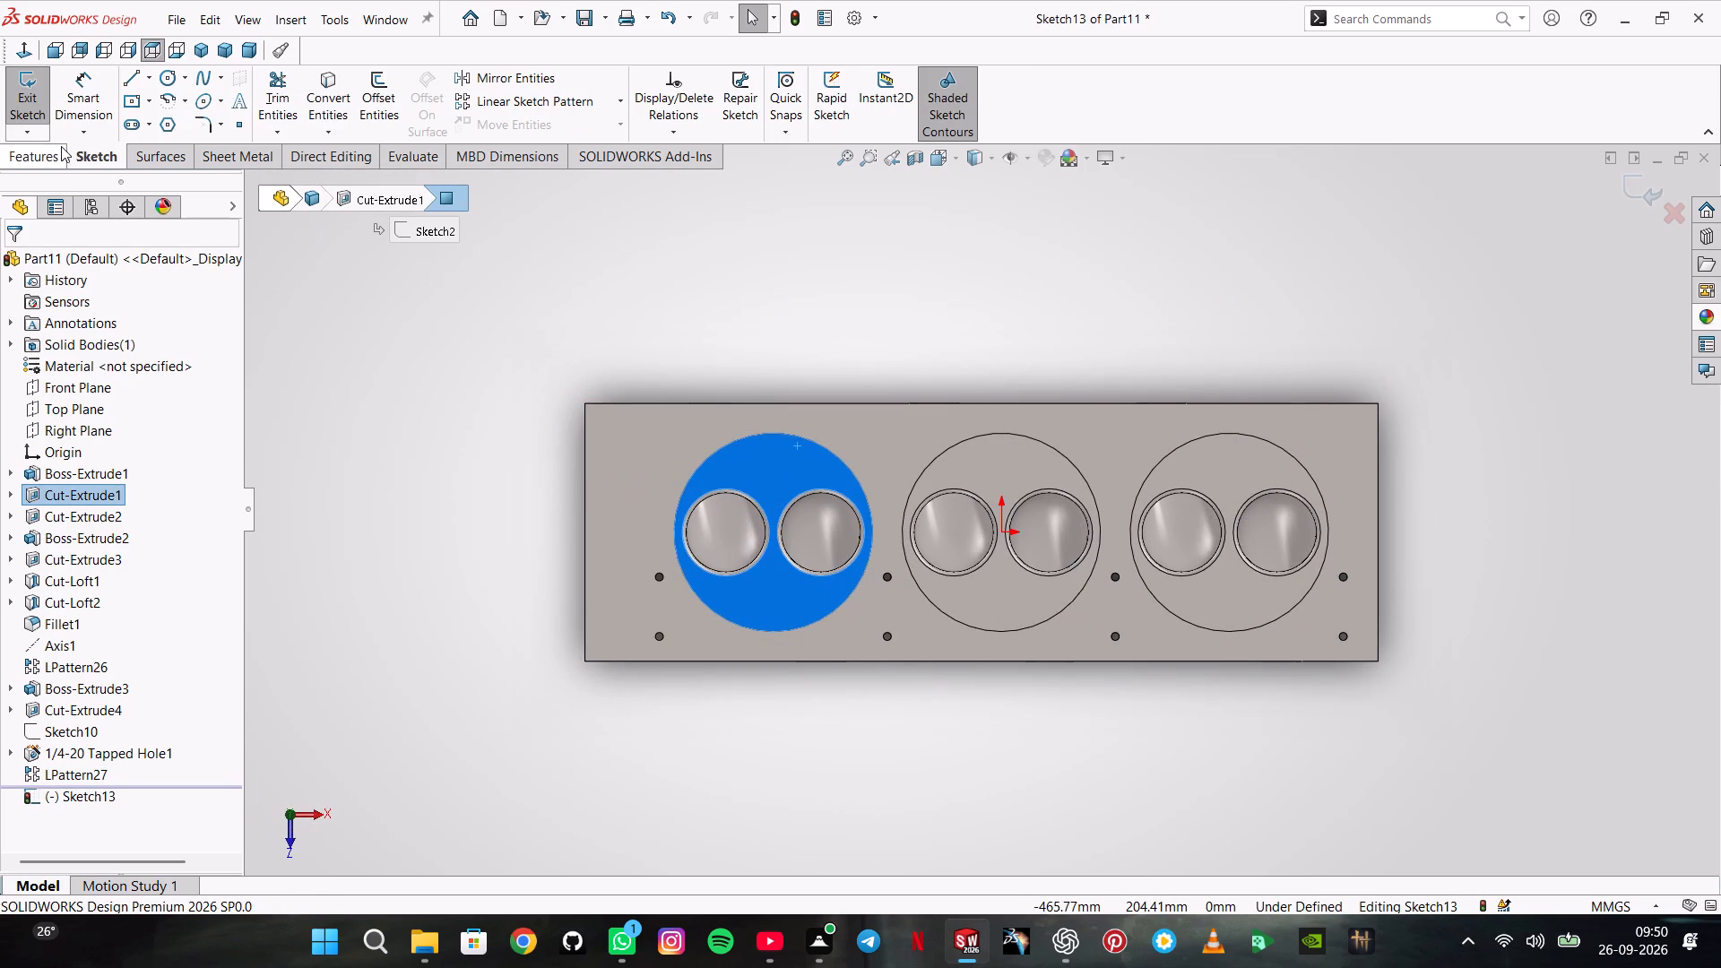
click(162, 82)
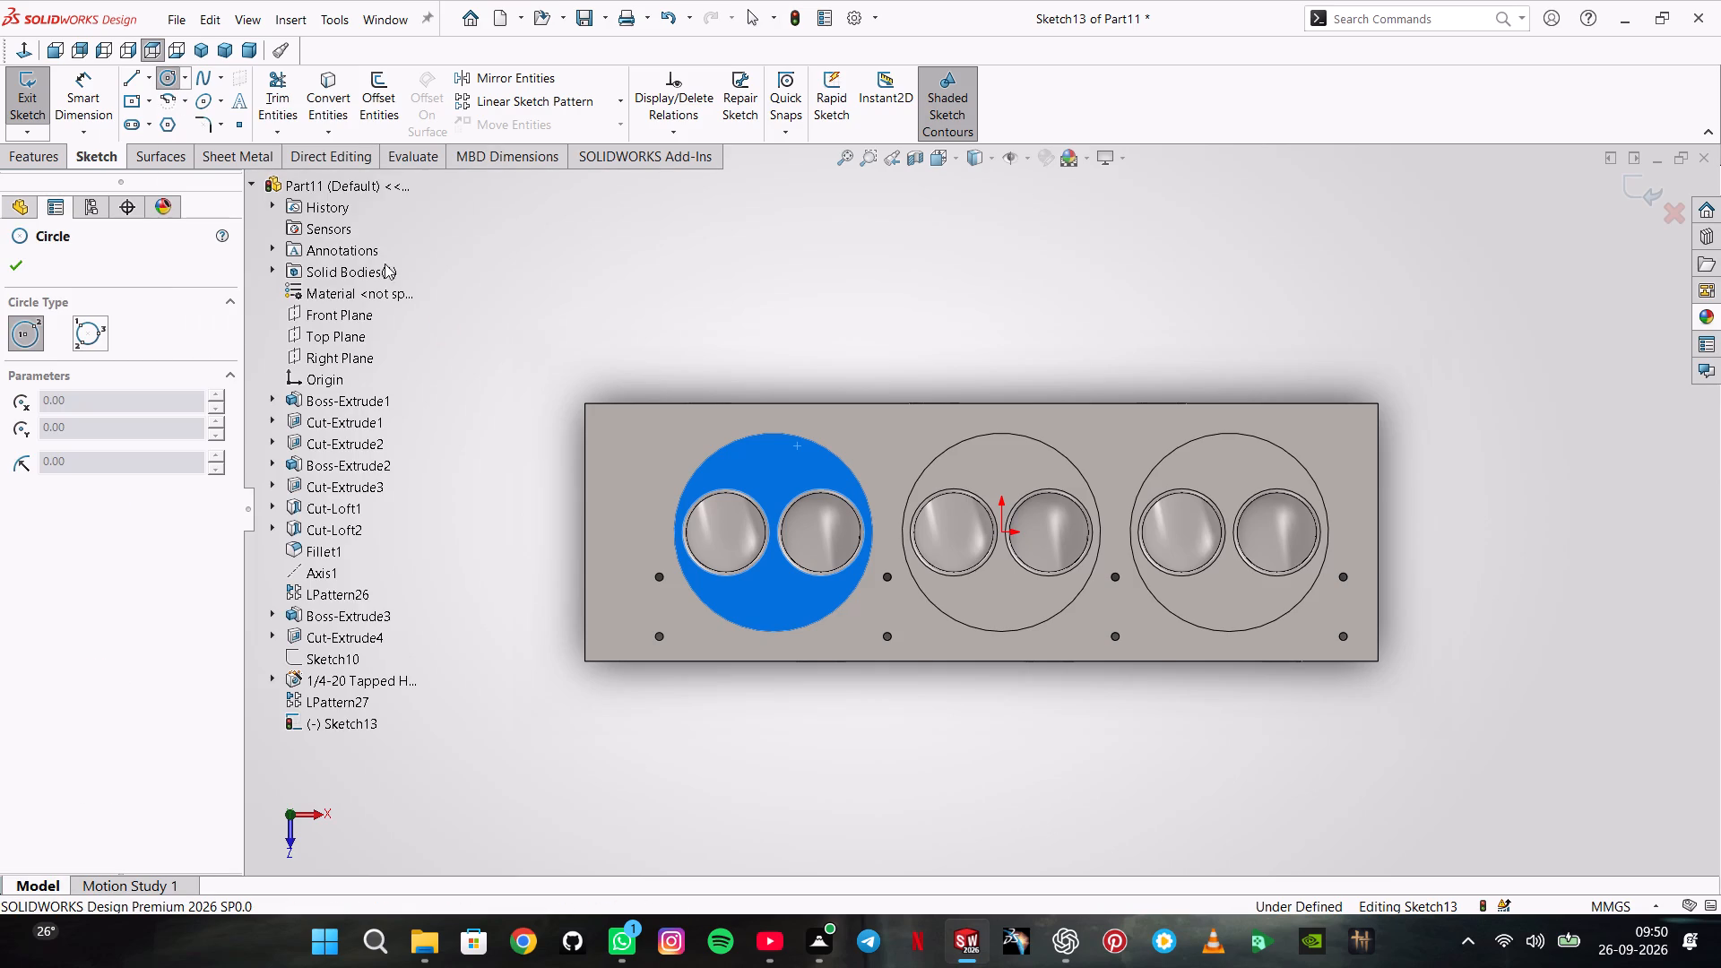
click(818, 530)
click(824, 555)
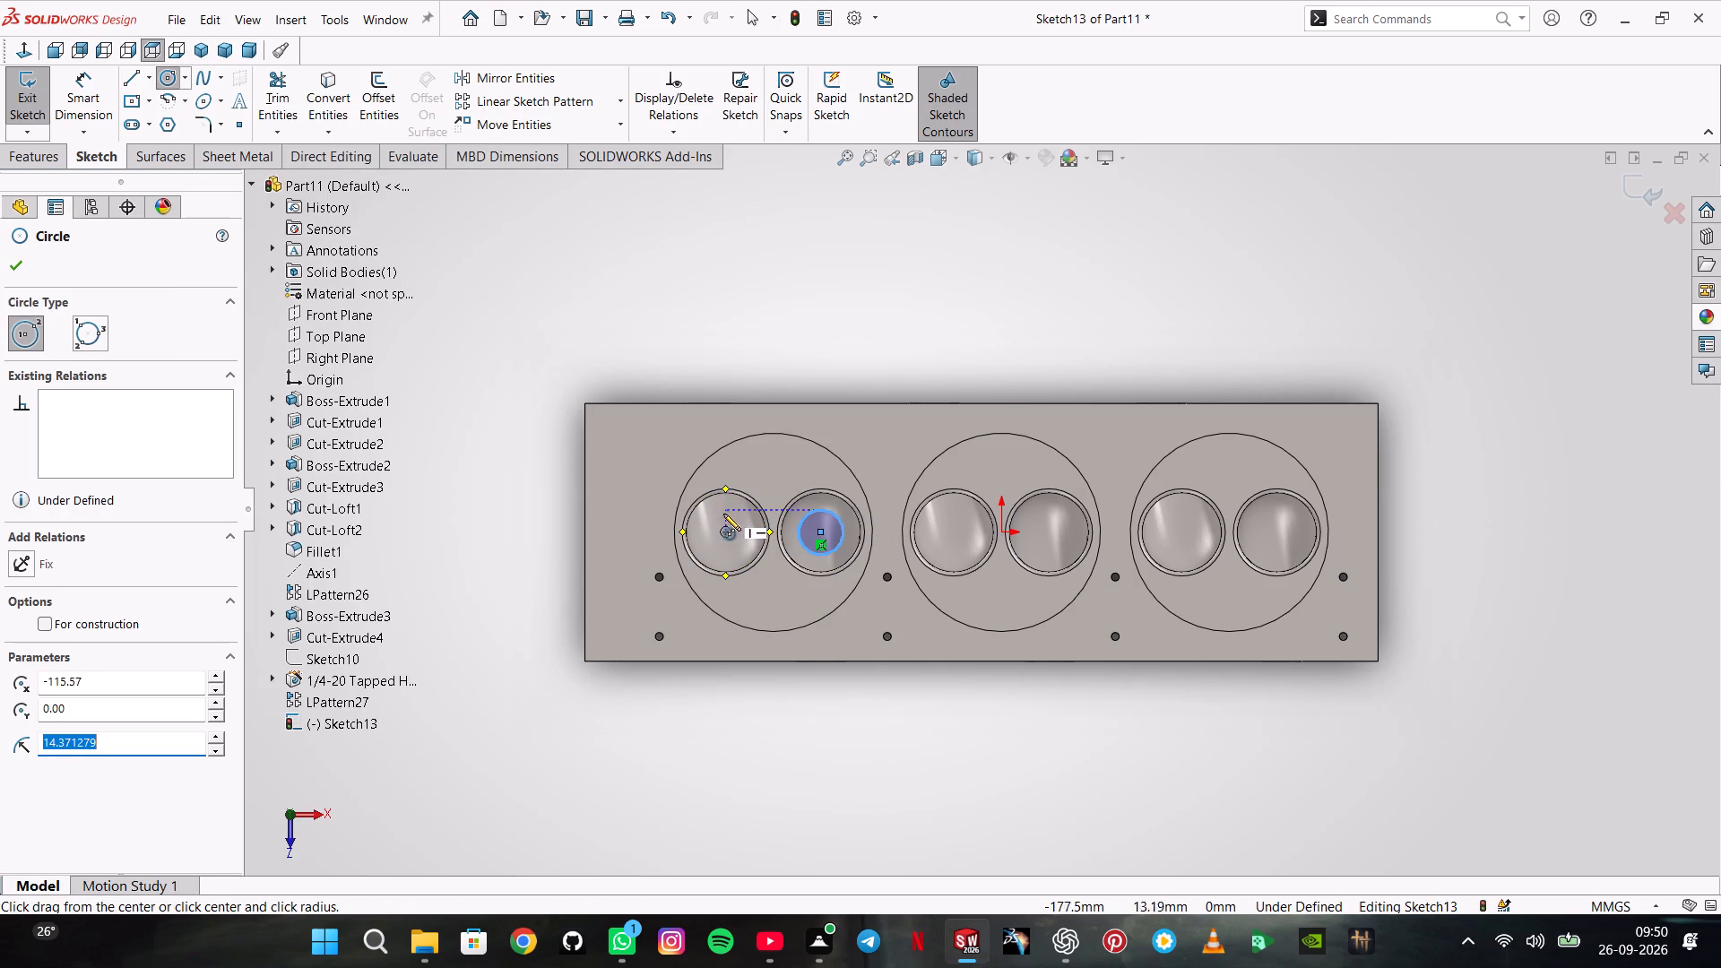
click(723, 534)
click(731, 557)
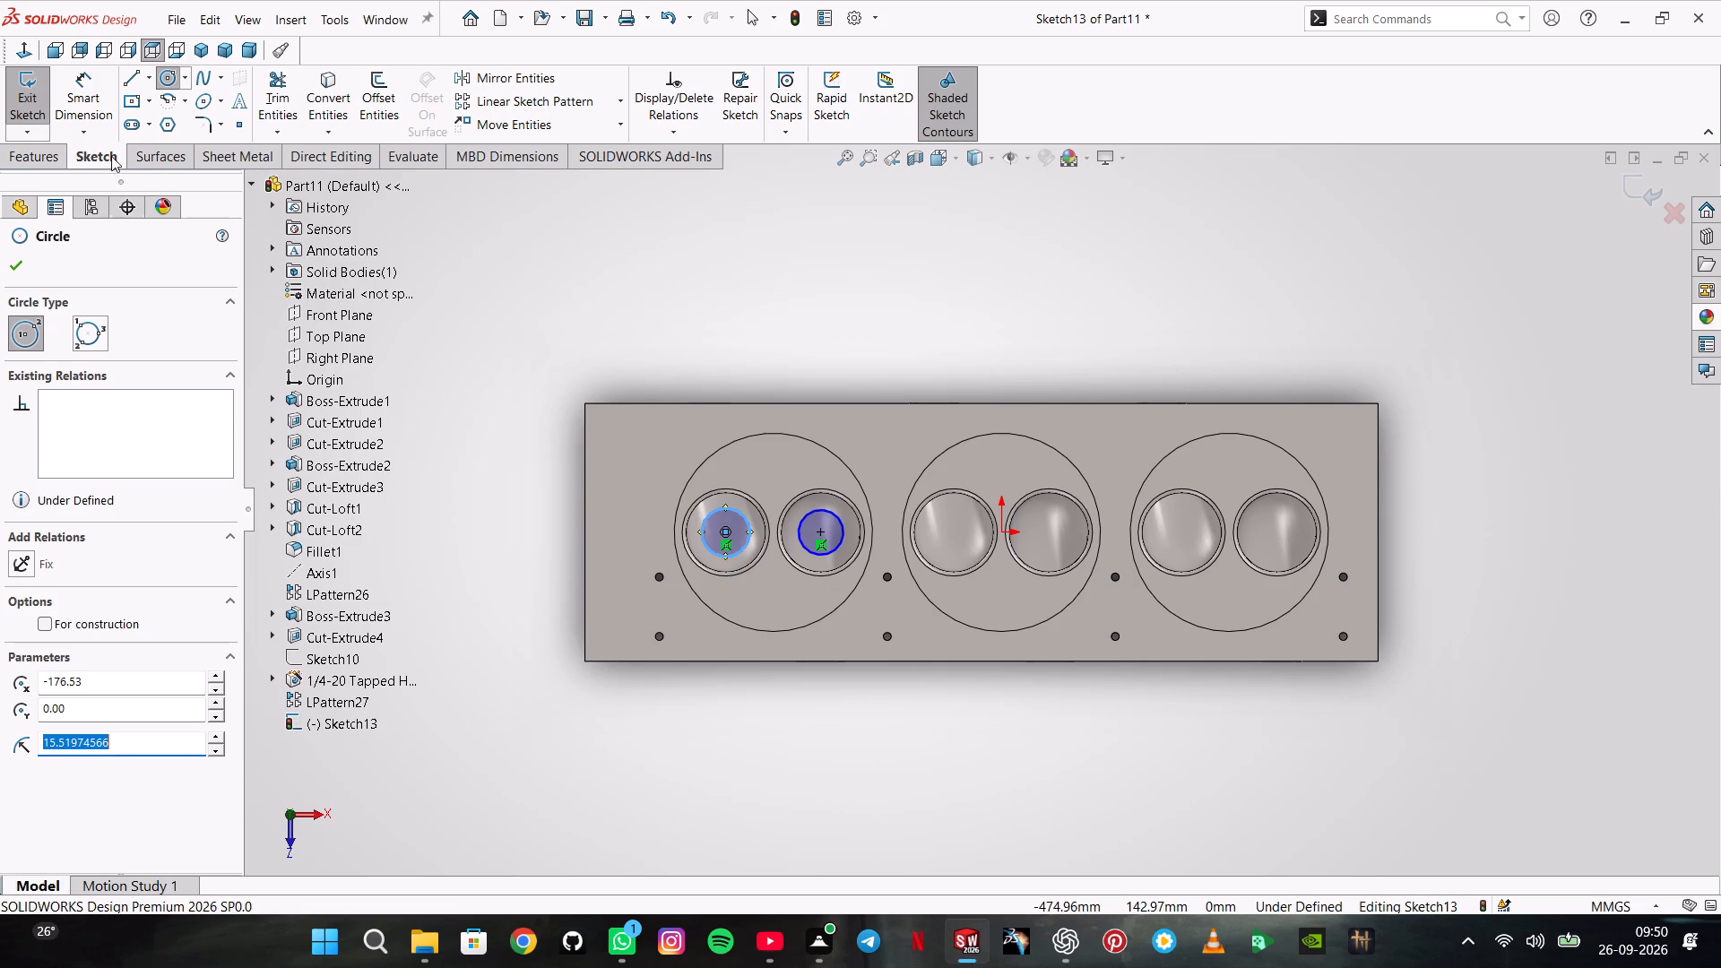
Apply an Equal relation to the two sketched circles in the pockets.
click(76, 95)
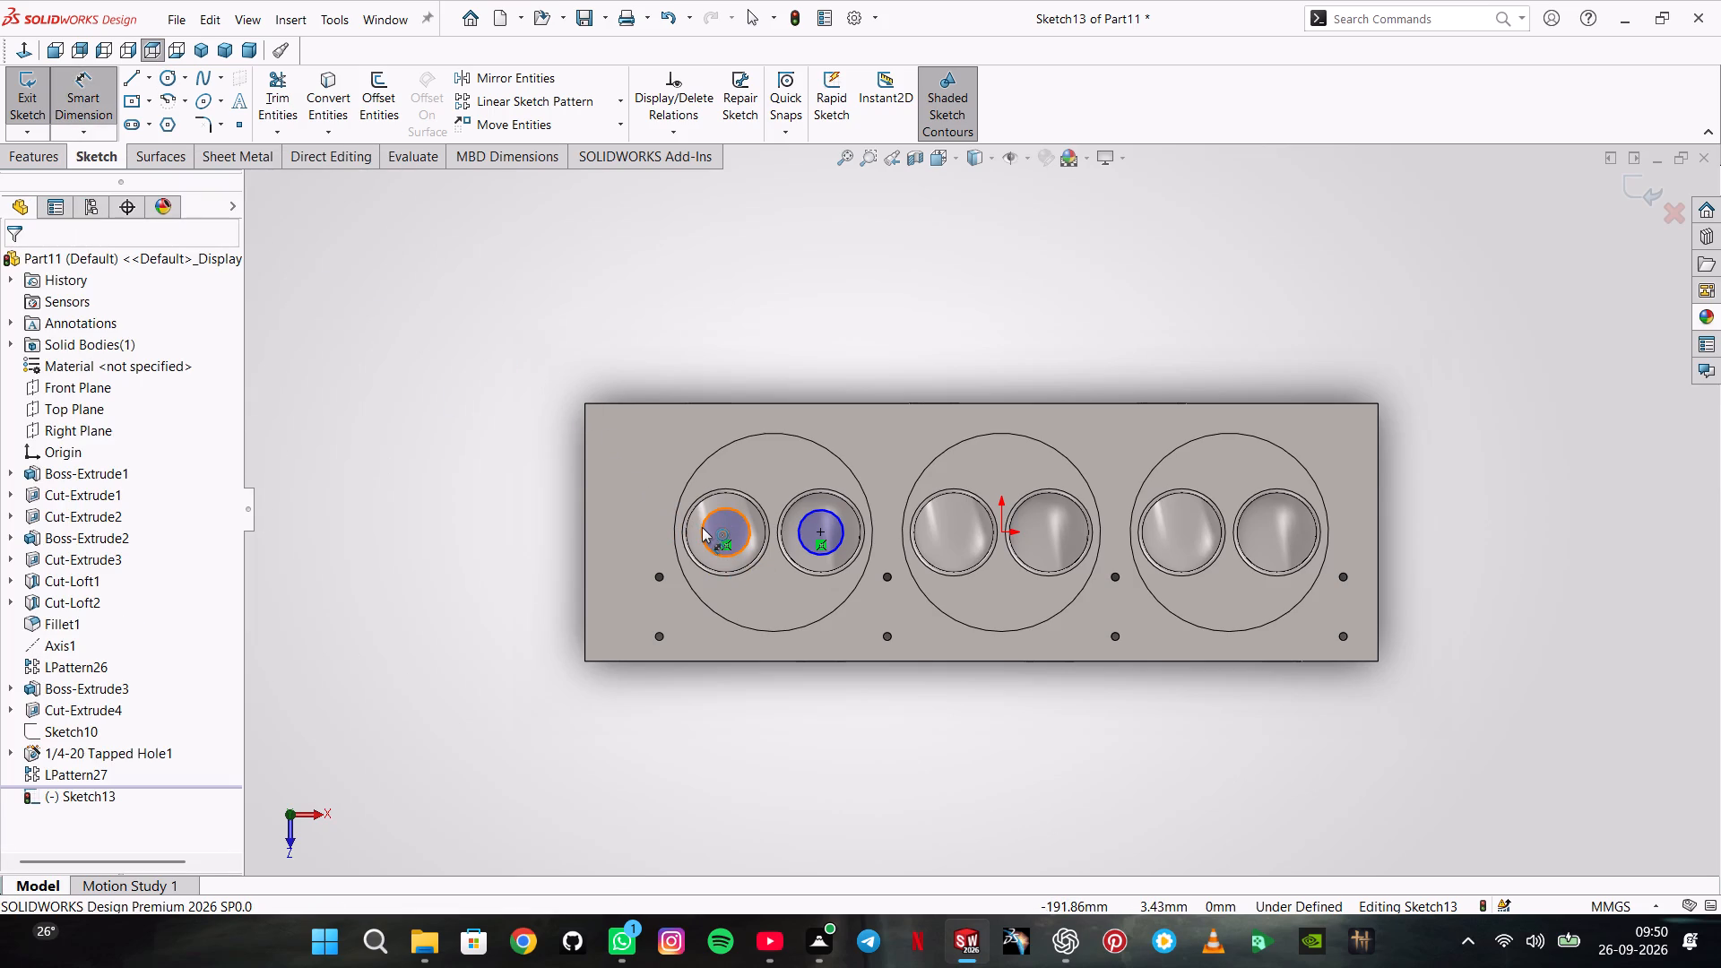
key(Escape)
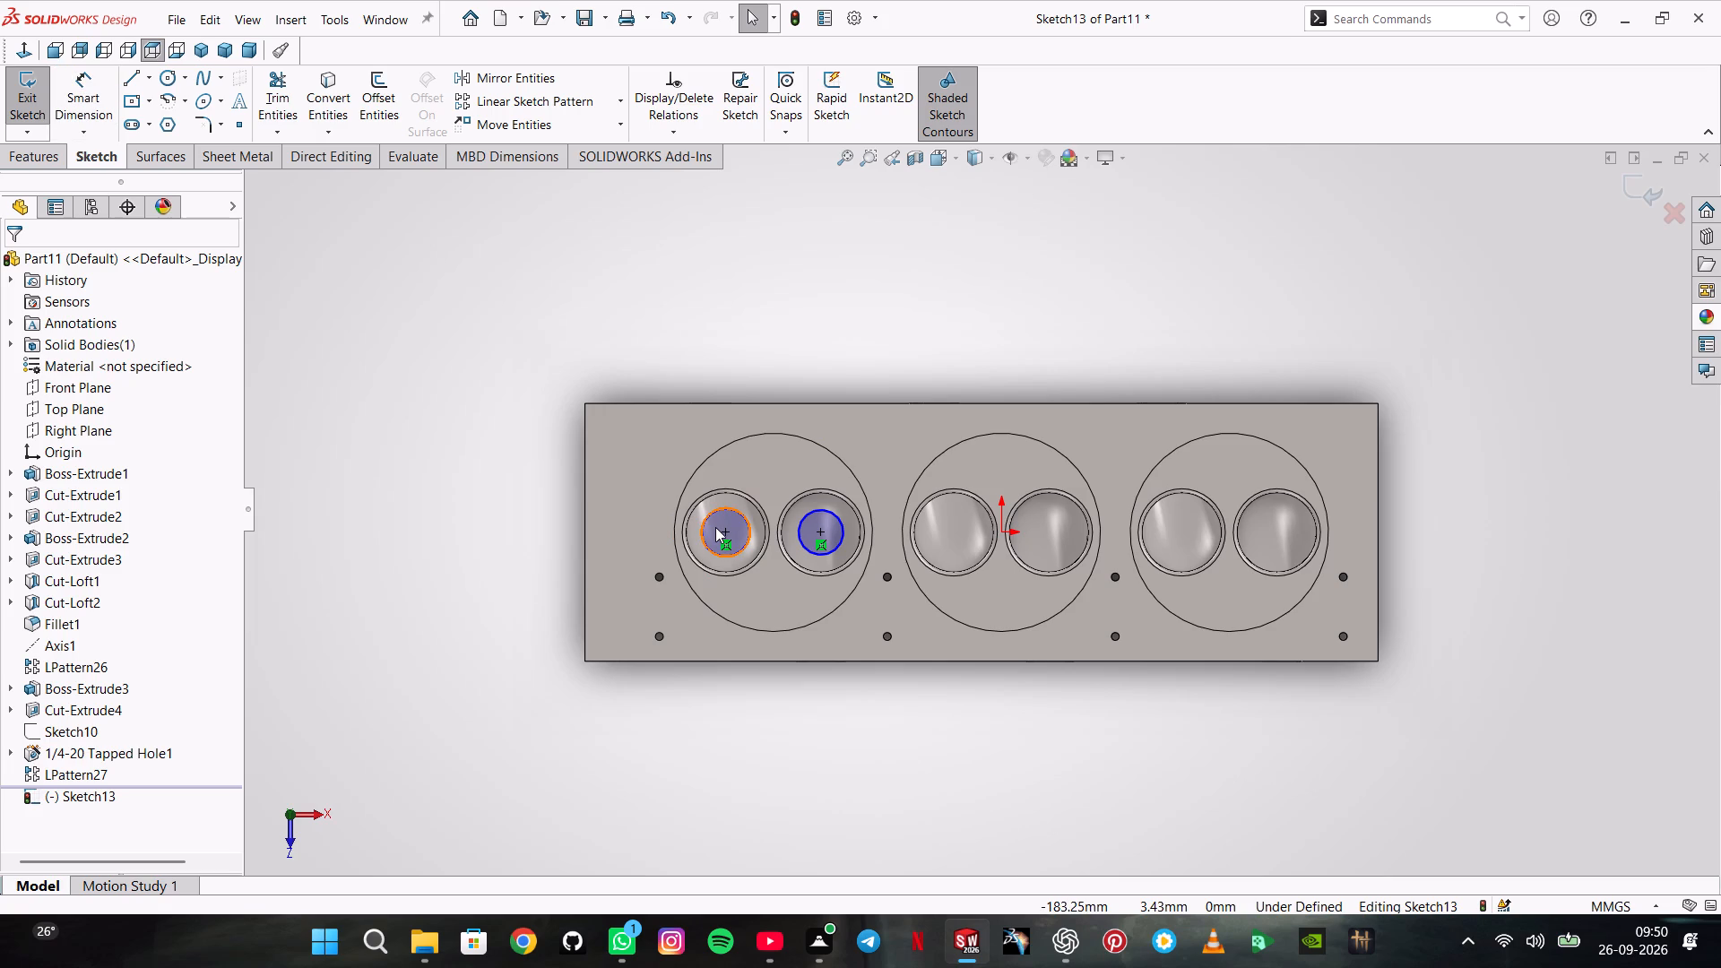
click(715, 527)
ctrl+click(826, 538)
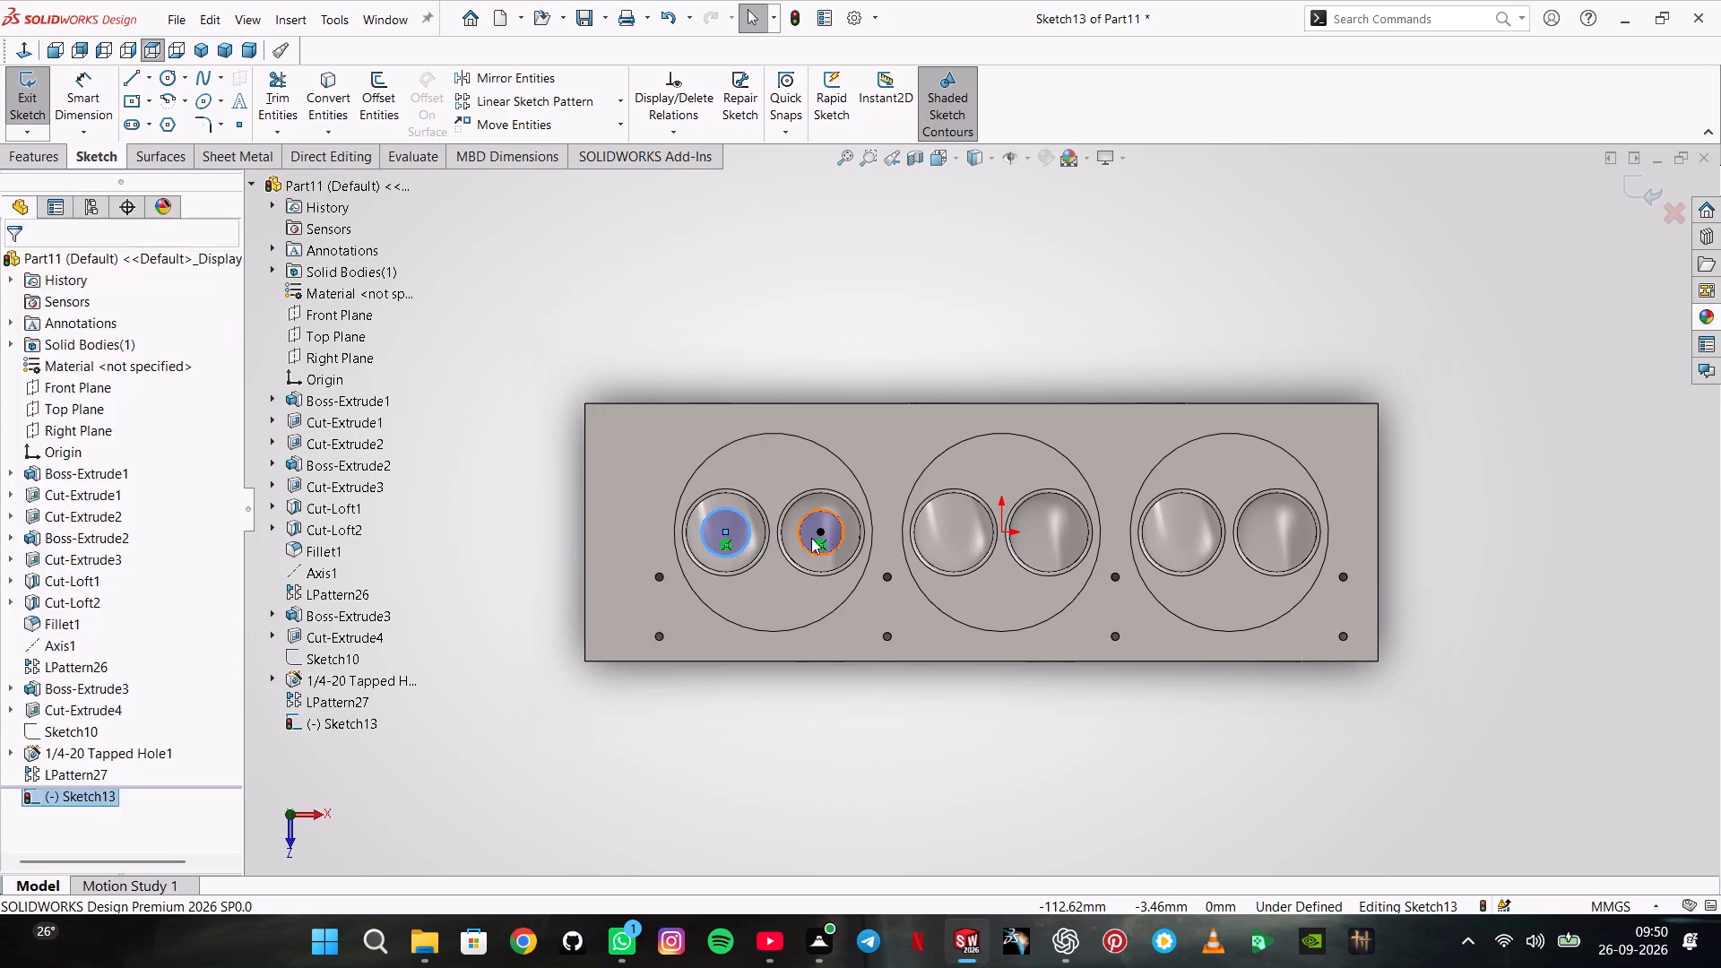
click(72, 660)
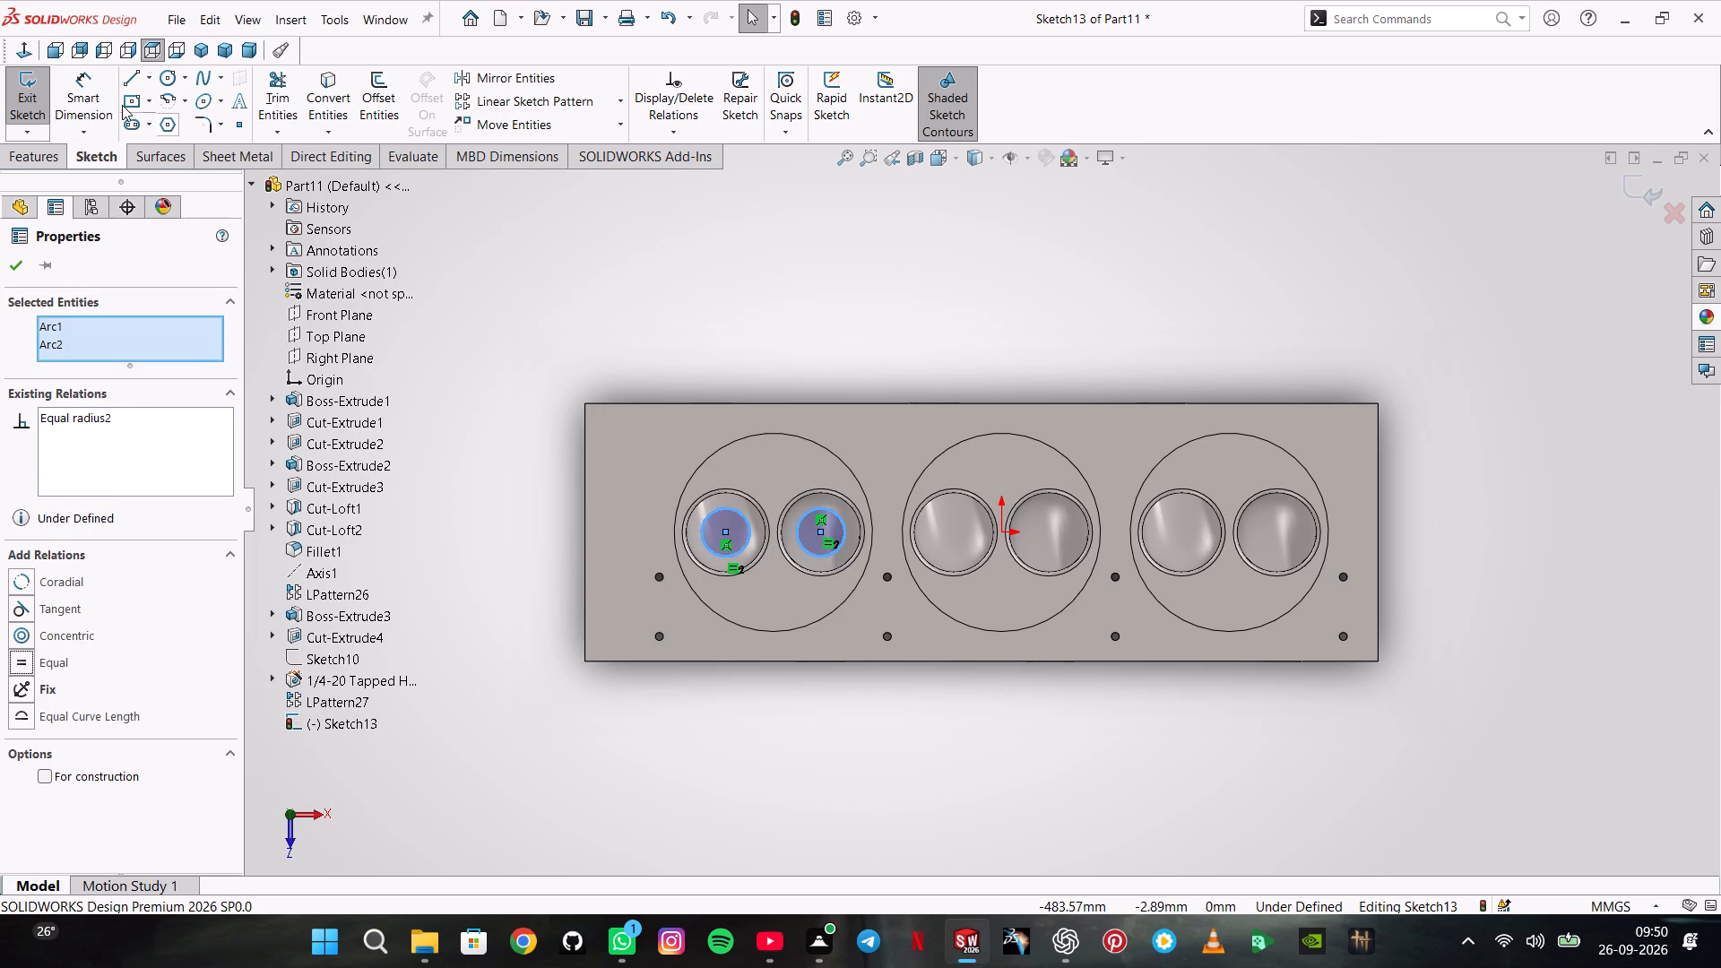
Dimension the first pocket's sketched circle to a 6.35 mm diameter.
click(99, 98)
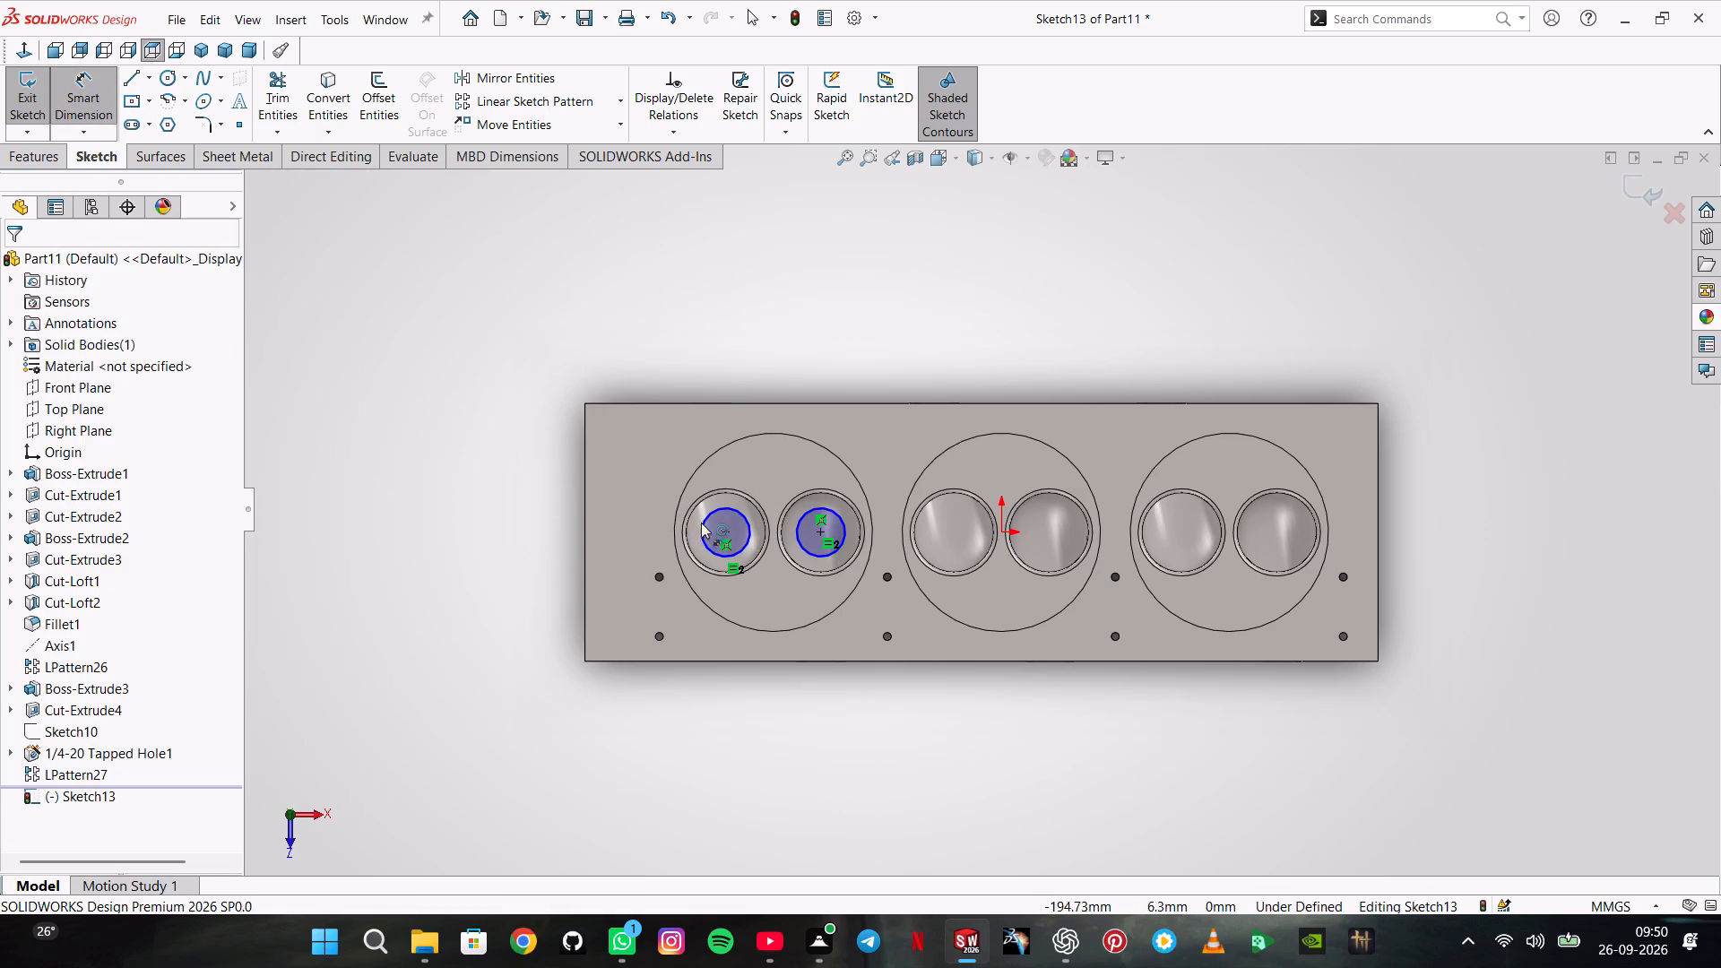
click(705, 523)
click(501, 518)
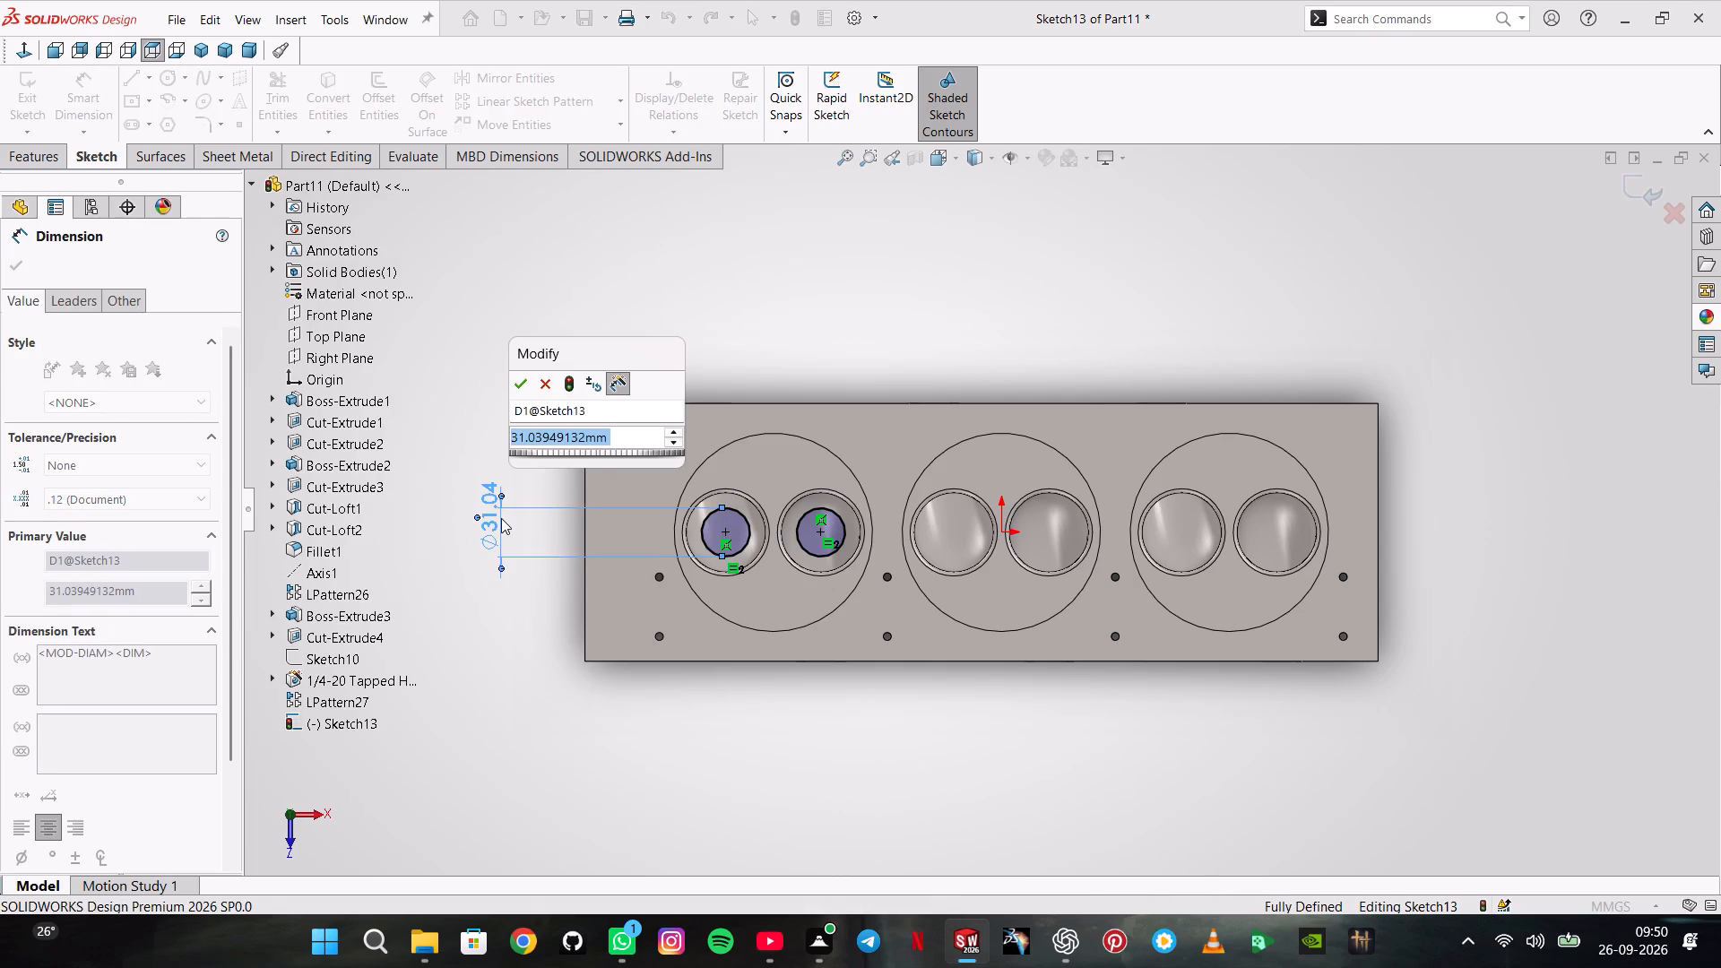
text(63.)
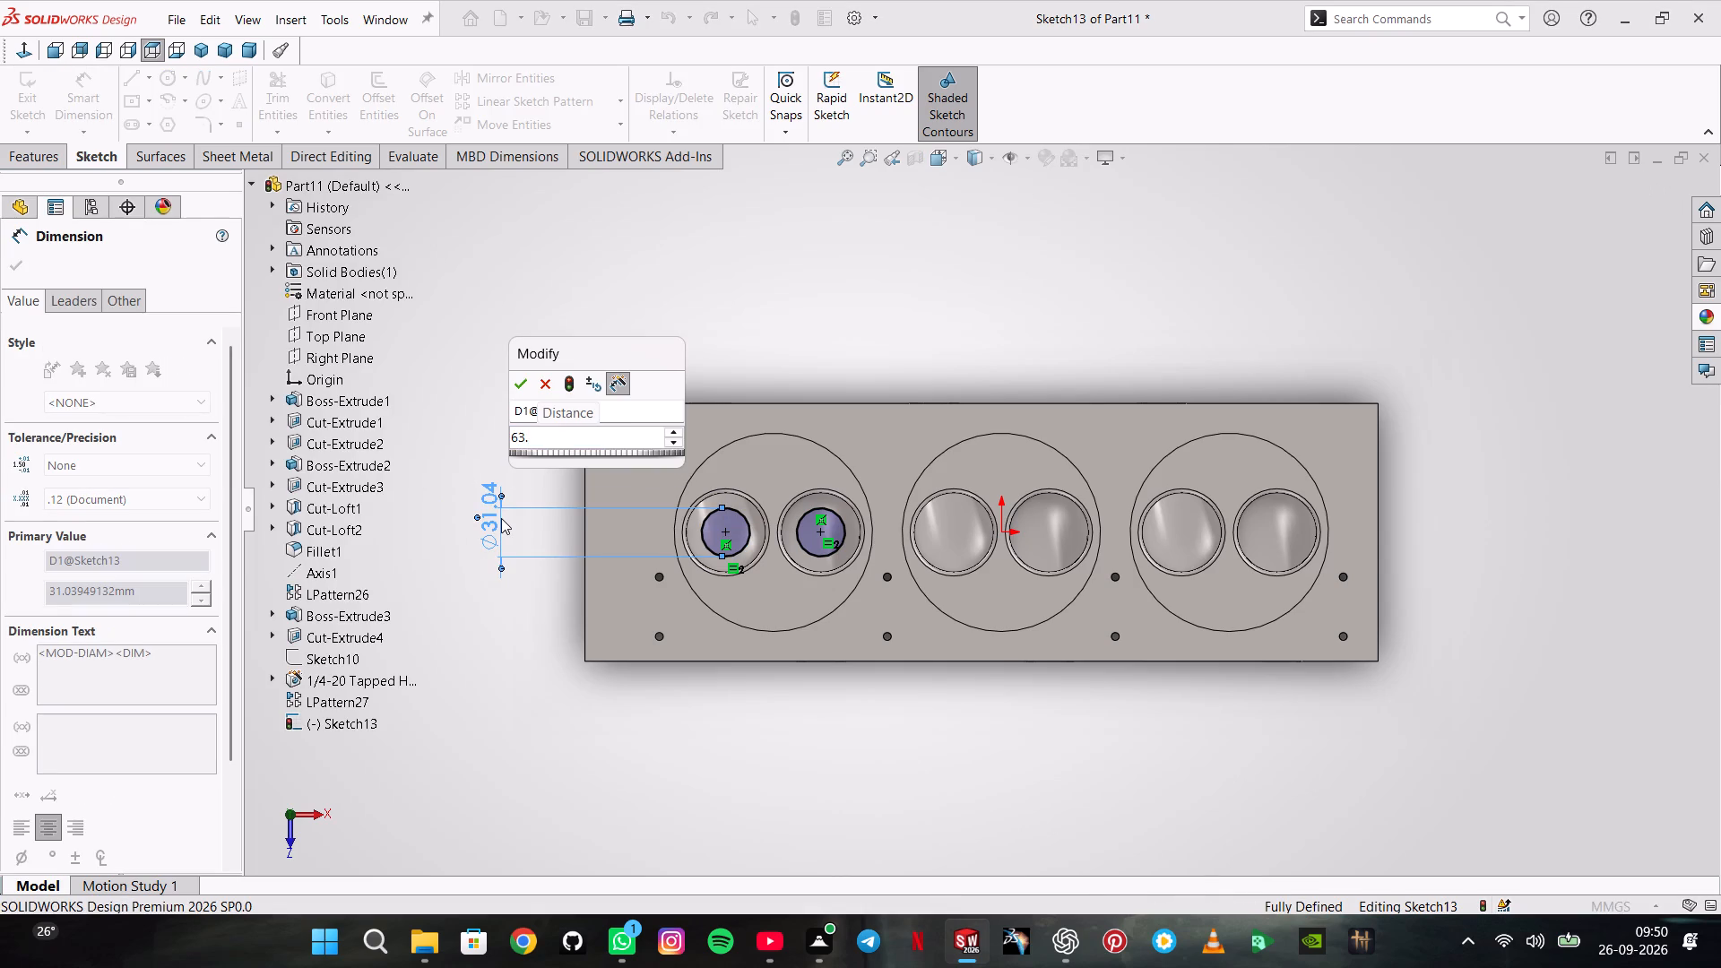
key(BackSpace)
key(BackSpace)
key(period)
text(35)
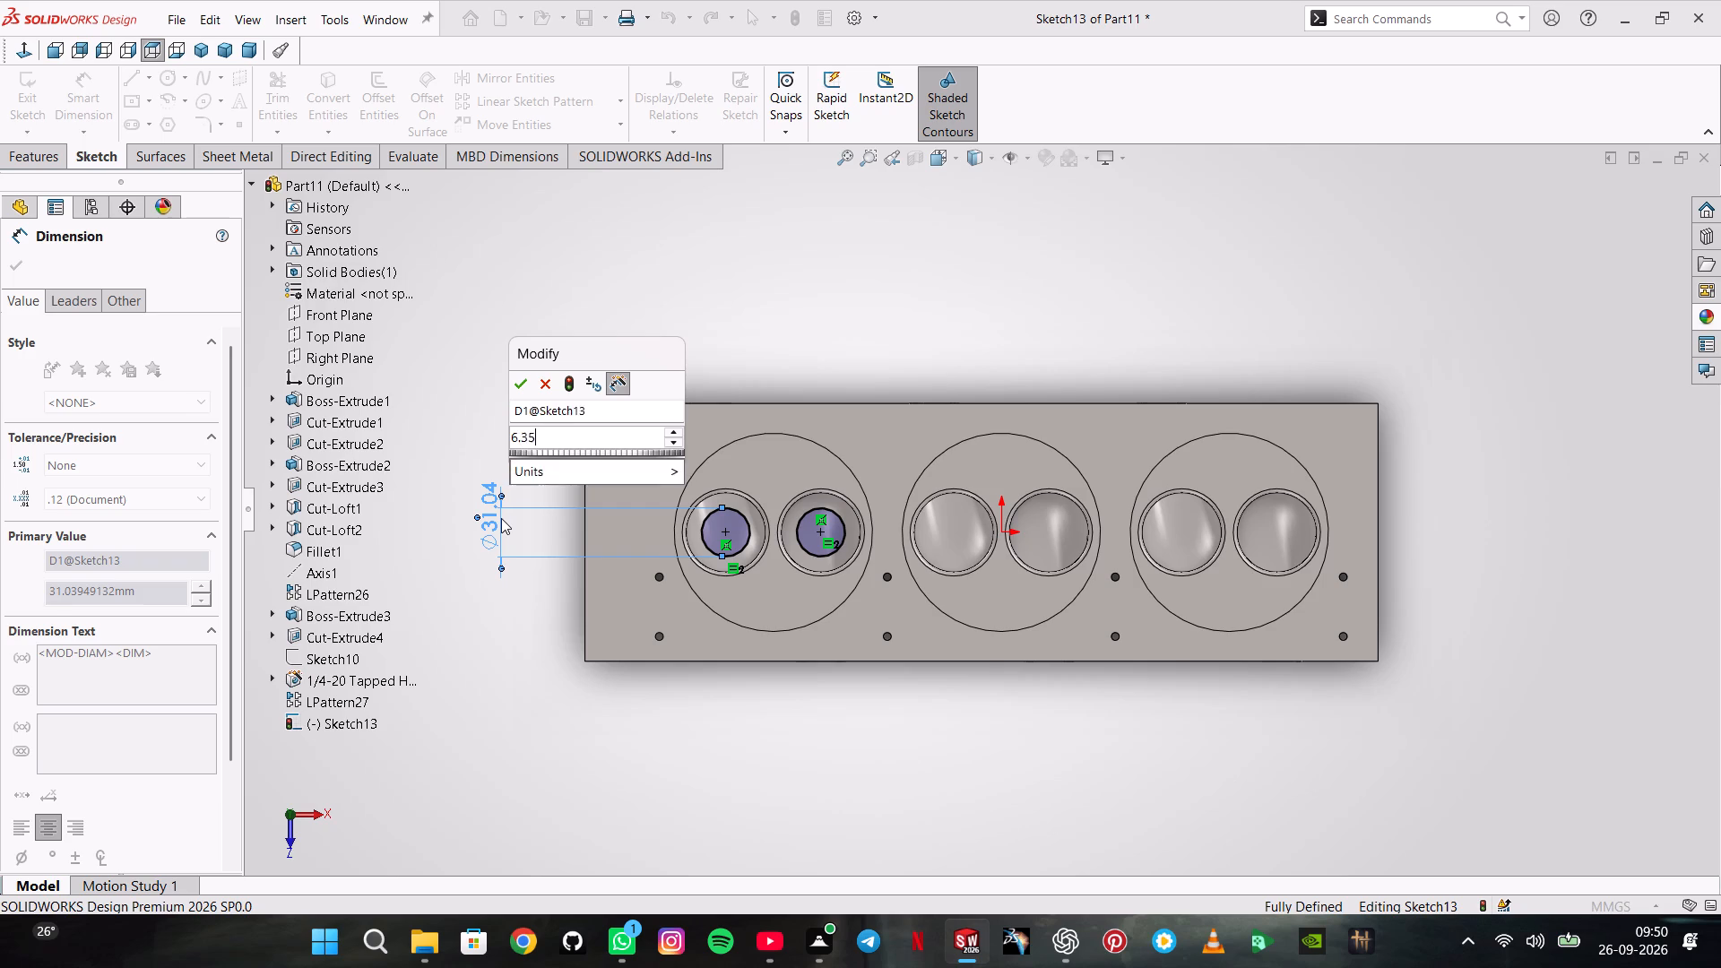
key(Return)
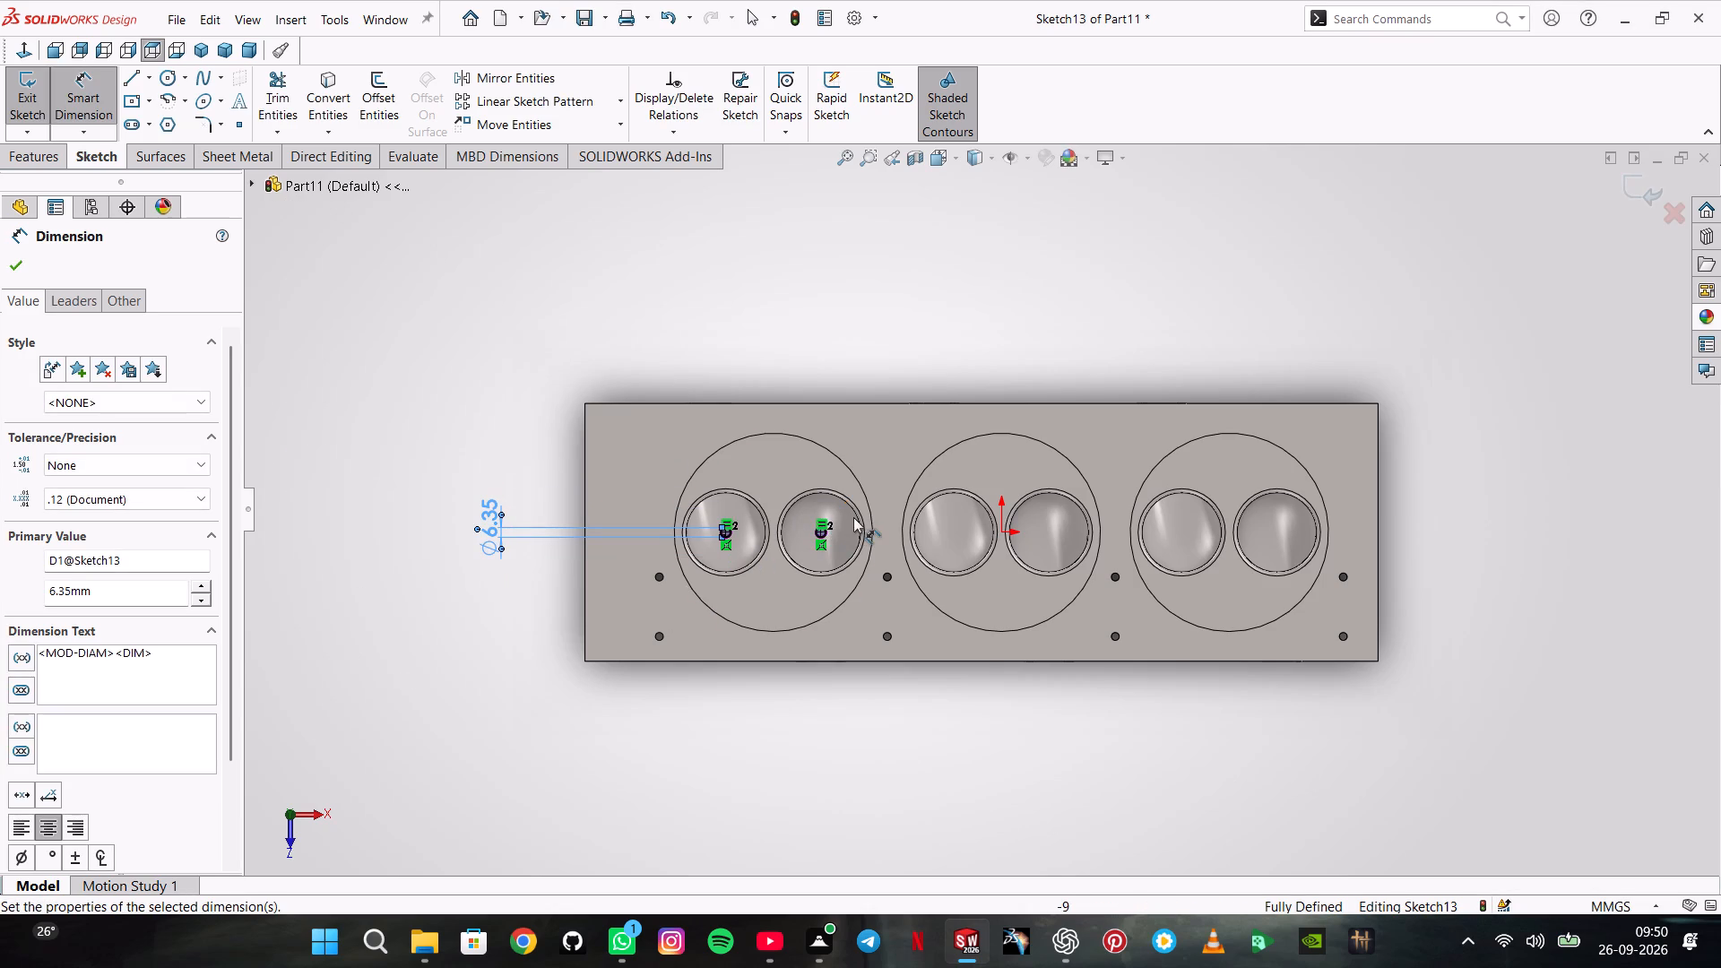
scroll(854, 516, down, 4)
scroll(460, 471, down, 3)
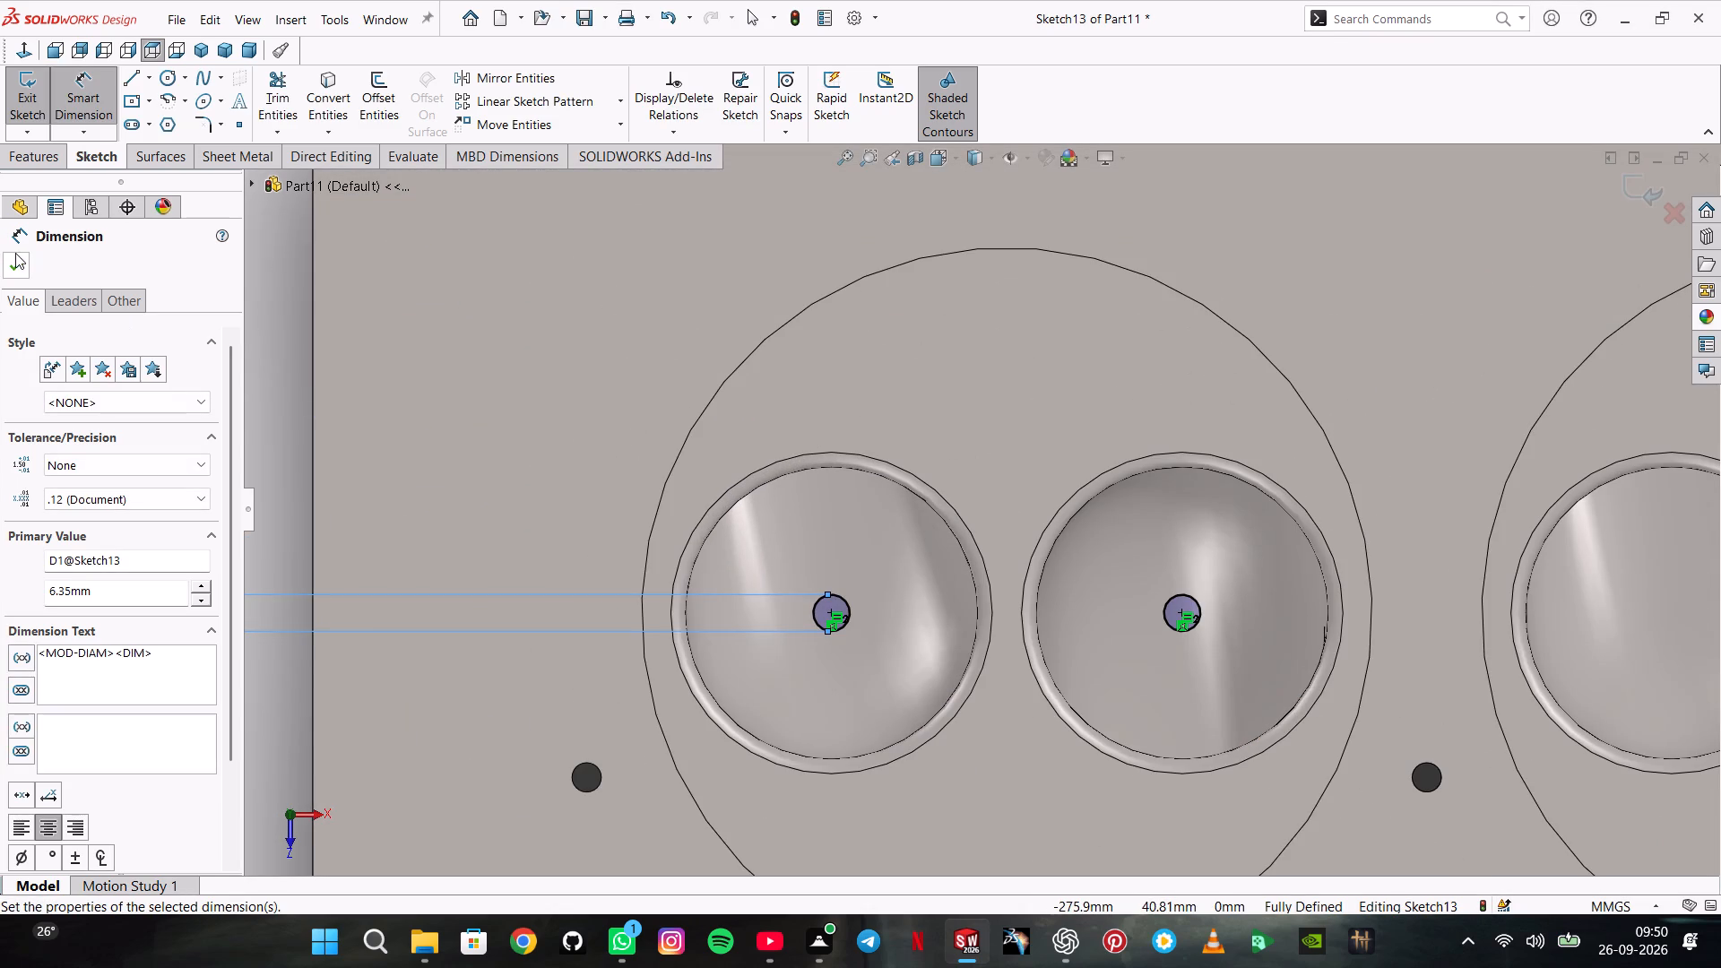
click(17, 258)
Cut the two 6.35 mm sketched circles Through All from the first recess's pockets.
click(42, 156)
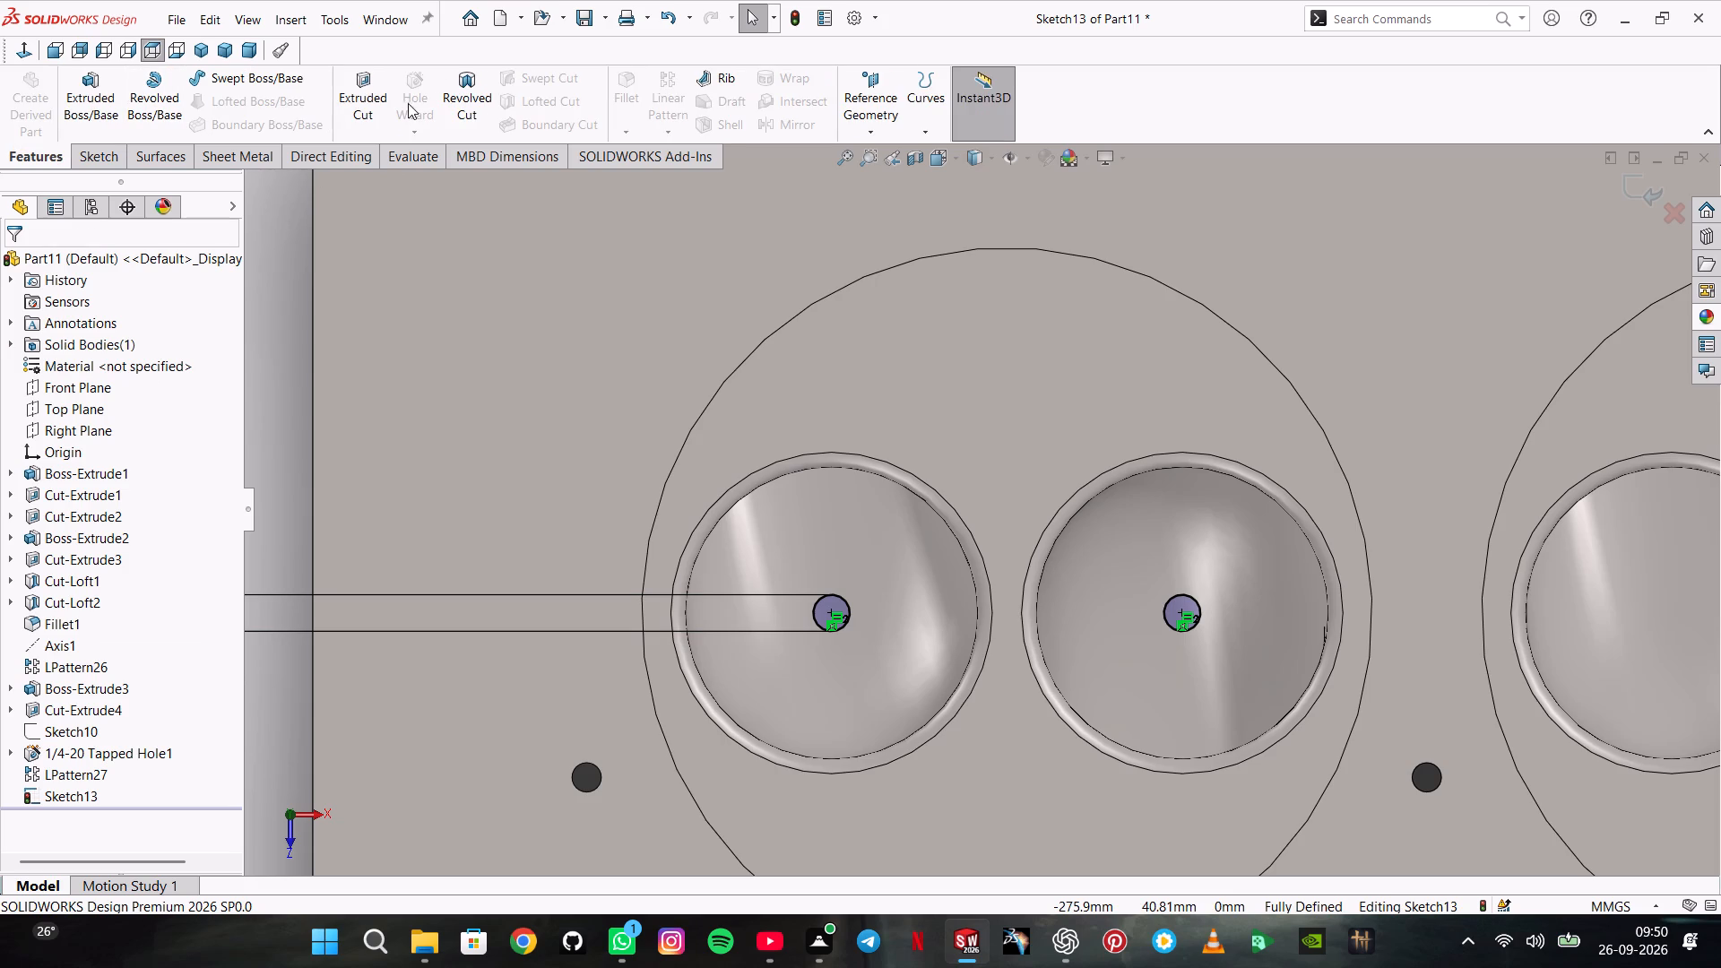
click(378, 99)
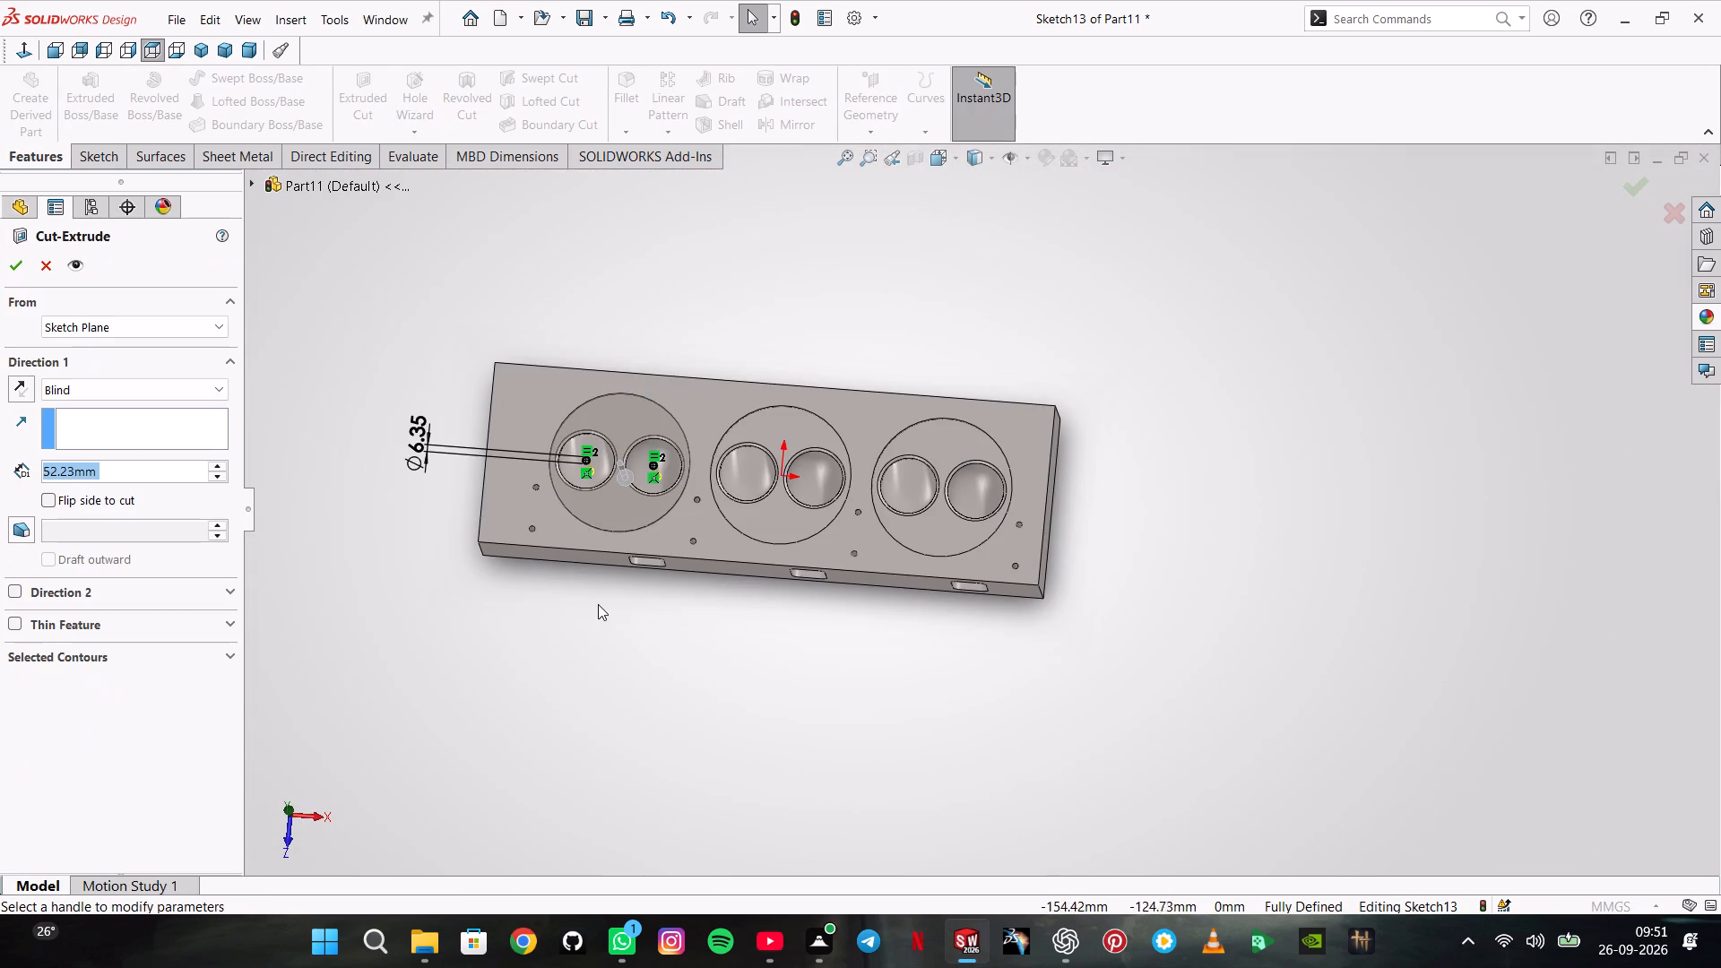
middle_drag(598, 602, 597, 350)
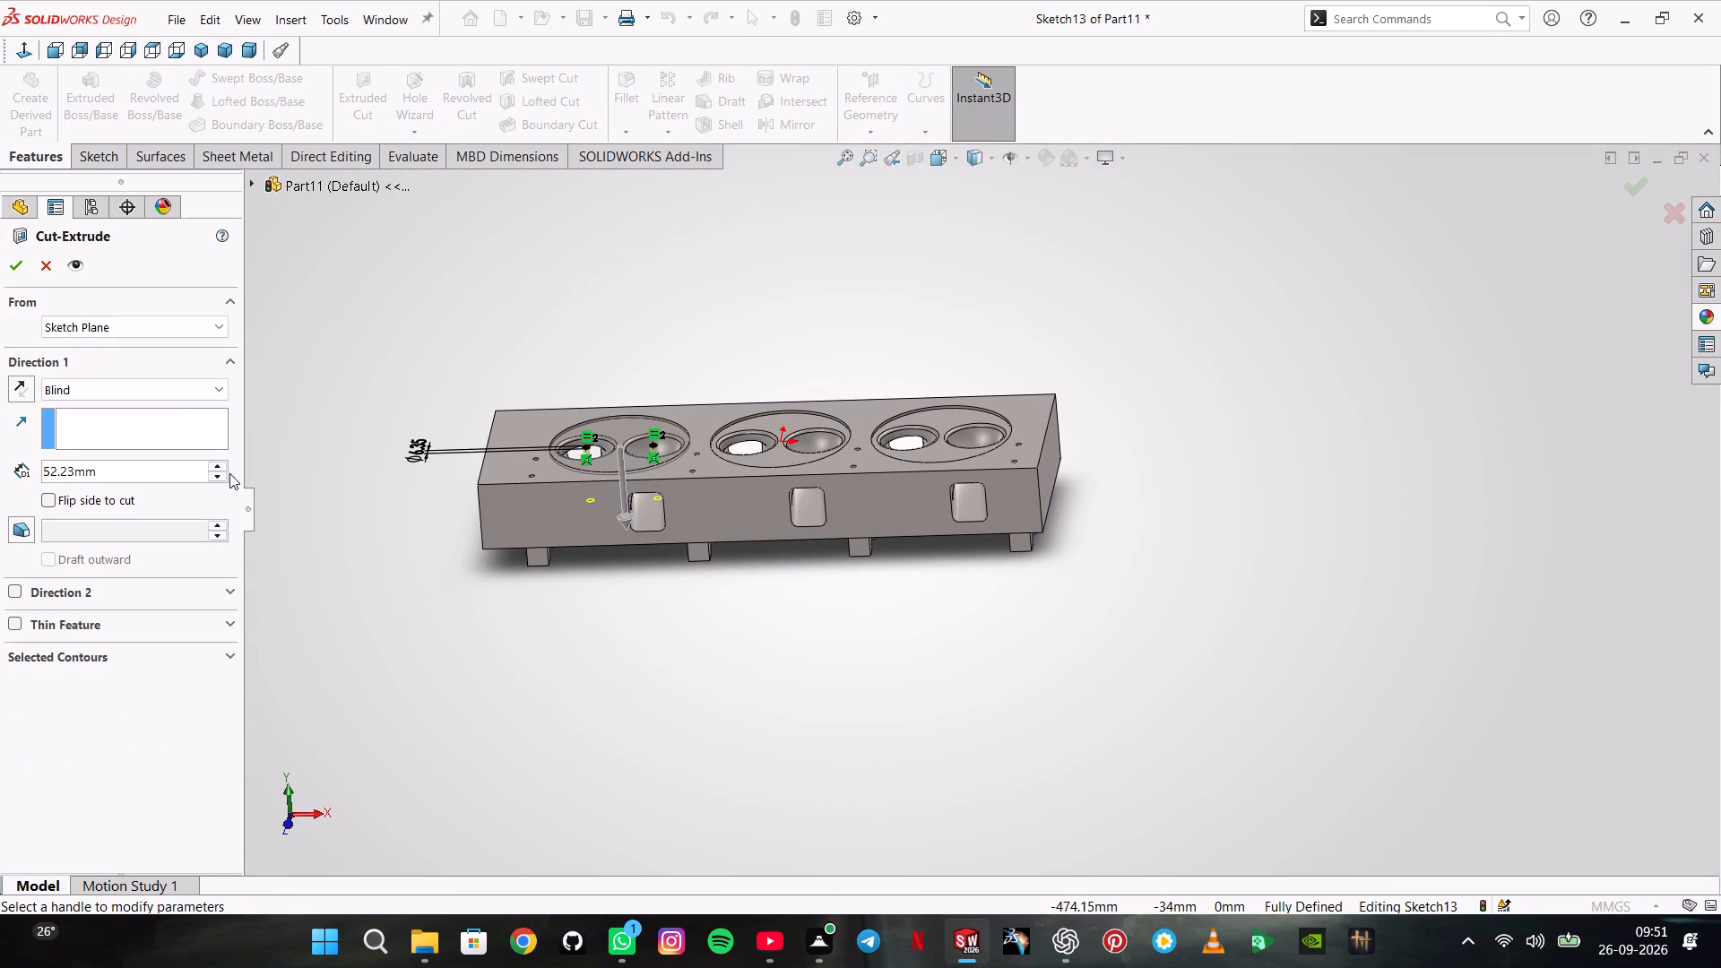
click(188, 393)
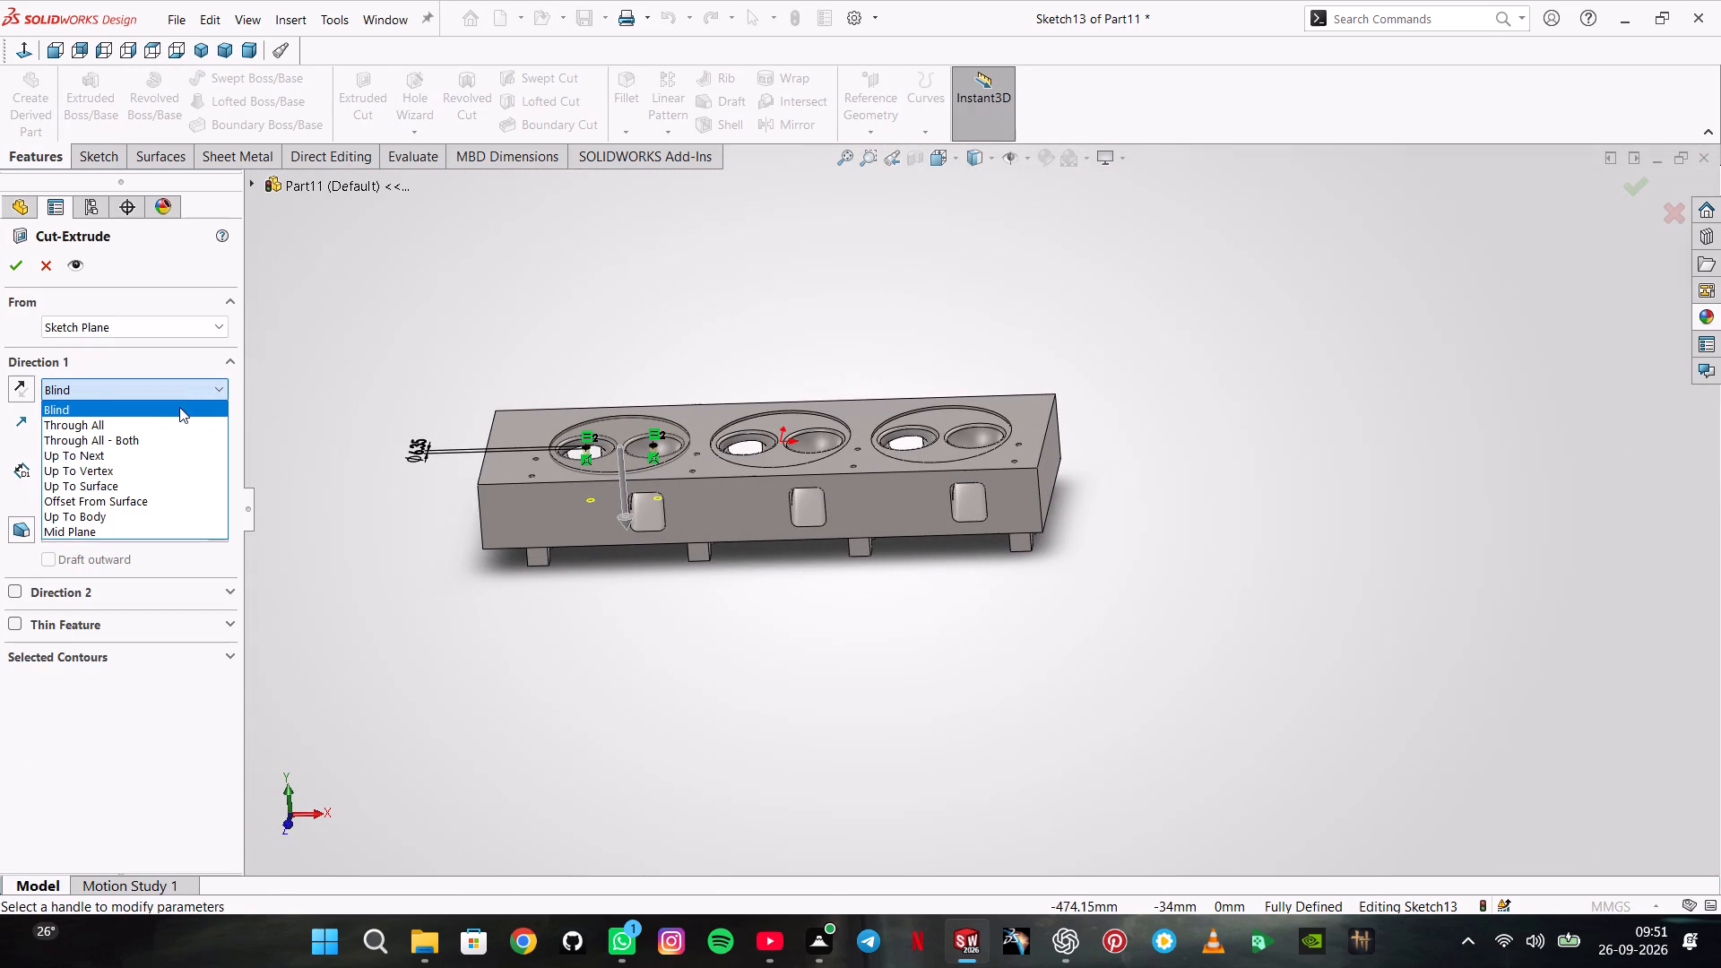
click(172, 422)
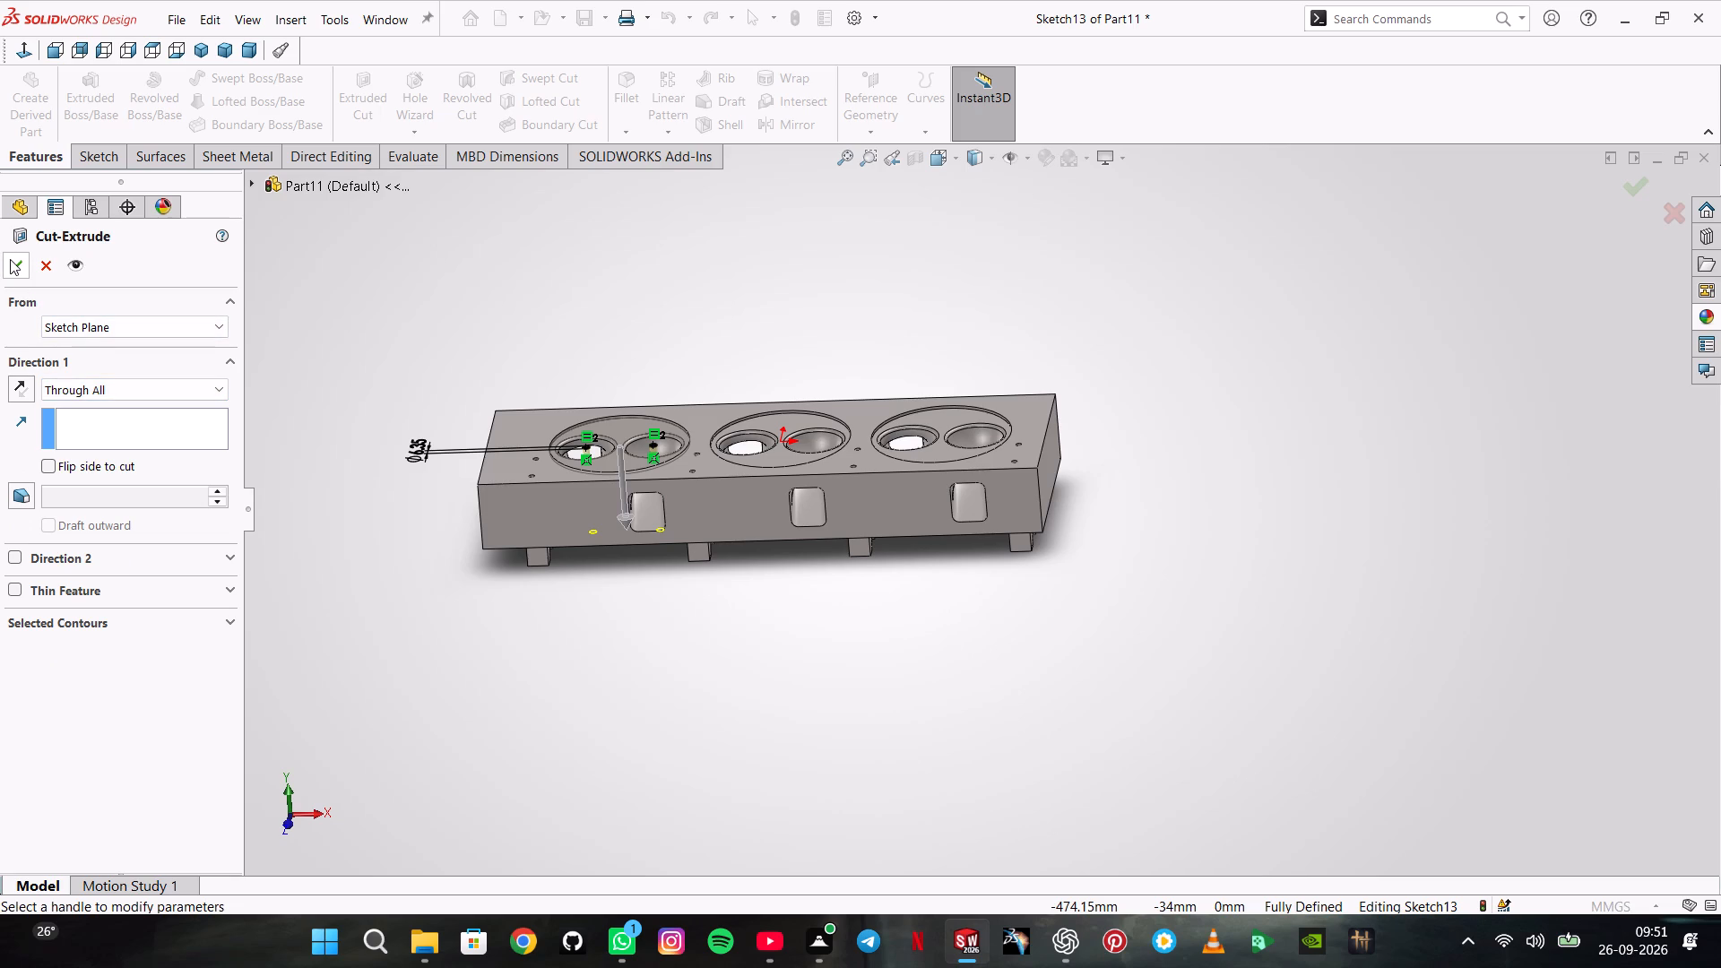
click(10, 259)
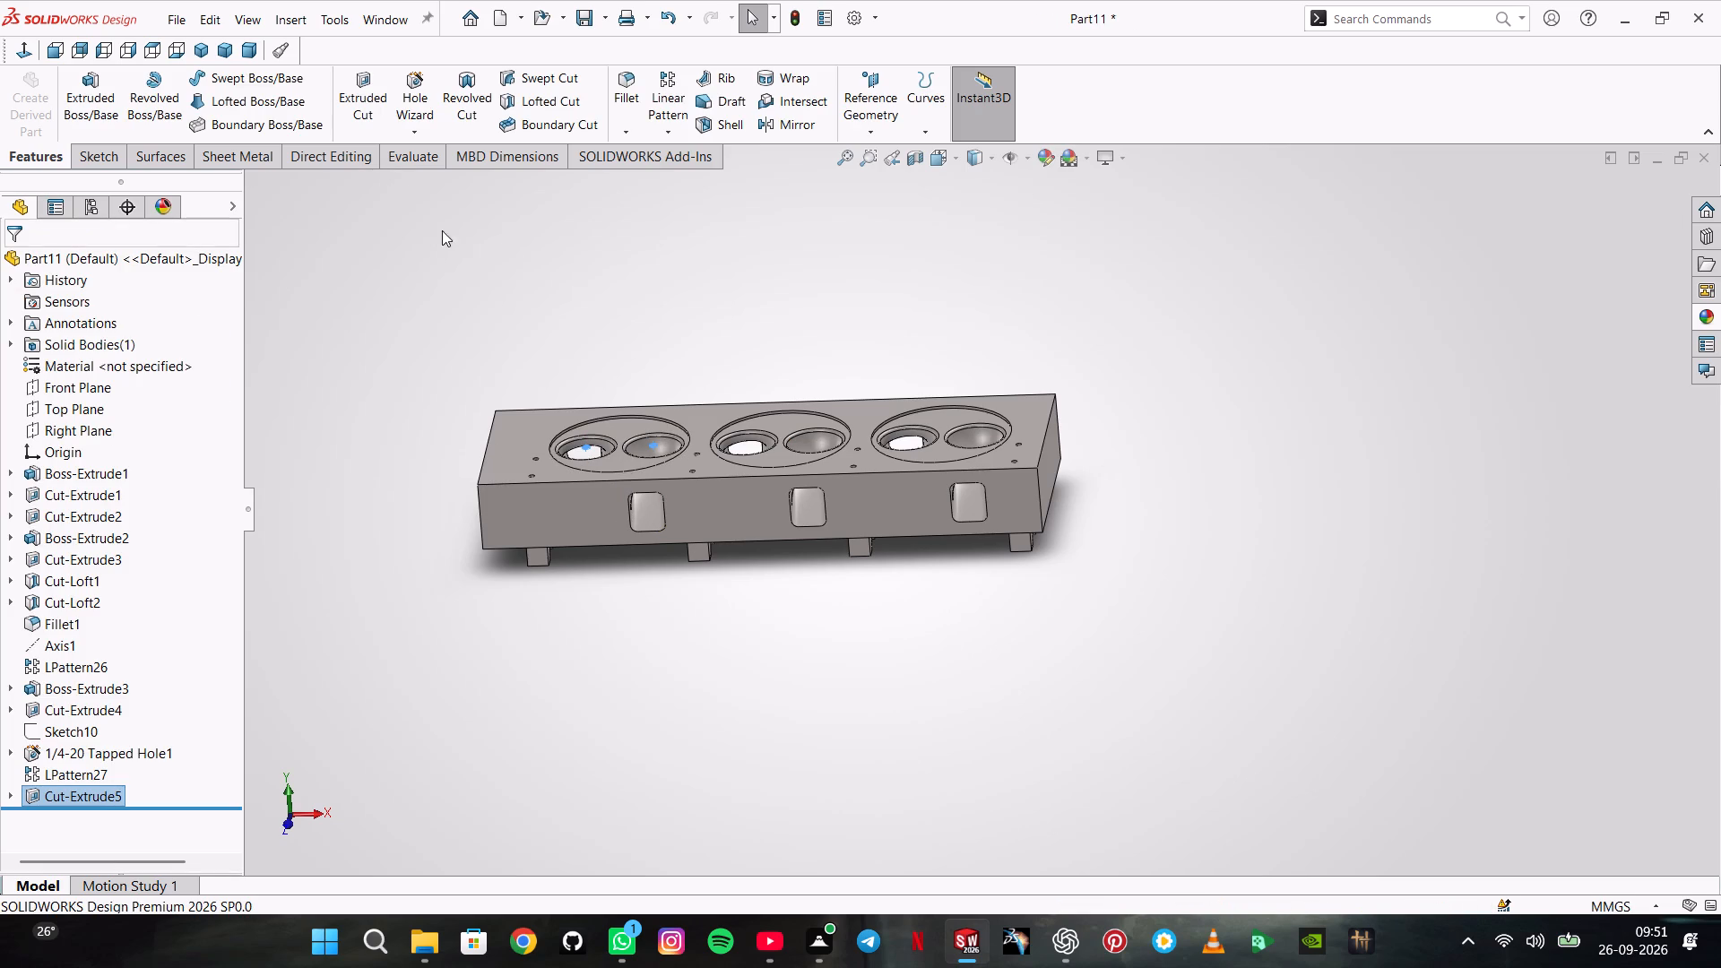
Linearly pattern the two-hole pocket cut along the block's long top edge with 3 instances spaced 146.05 mm.
middle_drag(607, 298, 586, 393)
click(631, 360)
scroll(696, 377, down, 2)
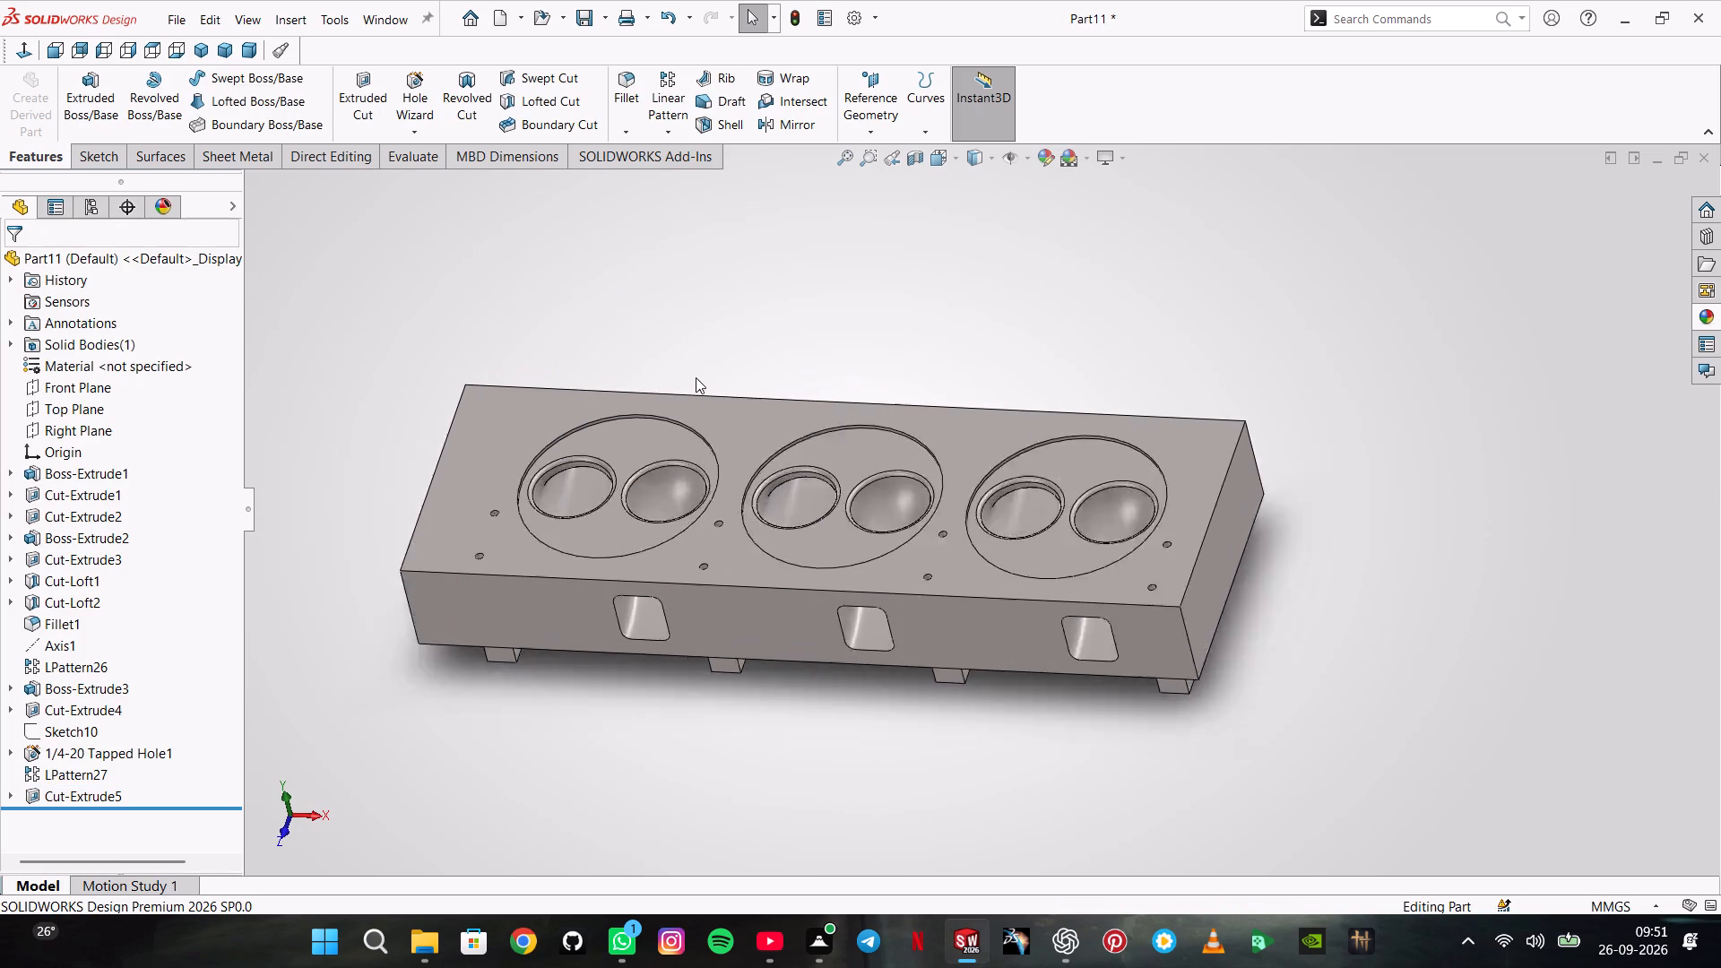
scroll(696, 377, down, 2)
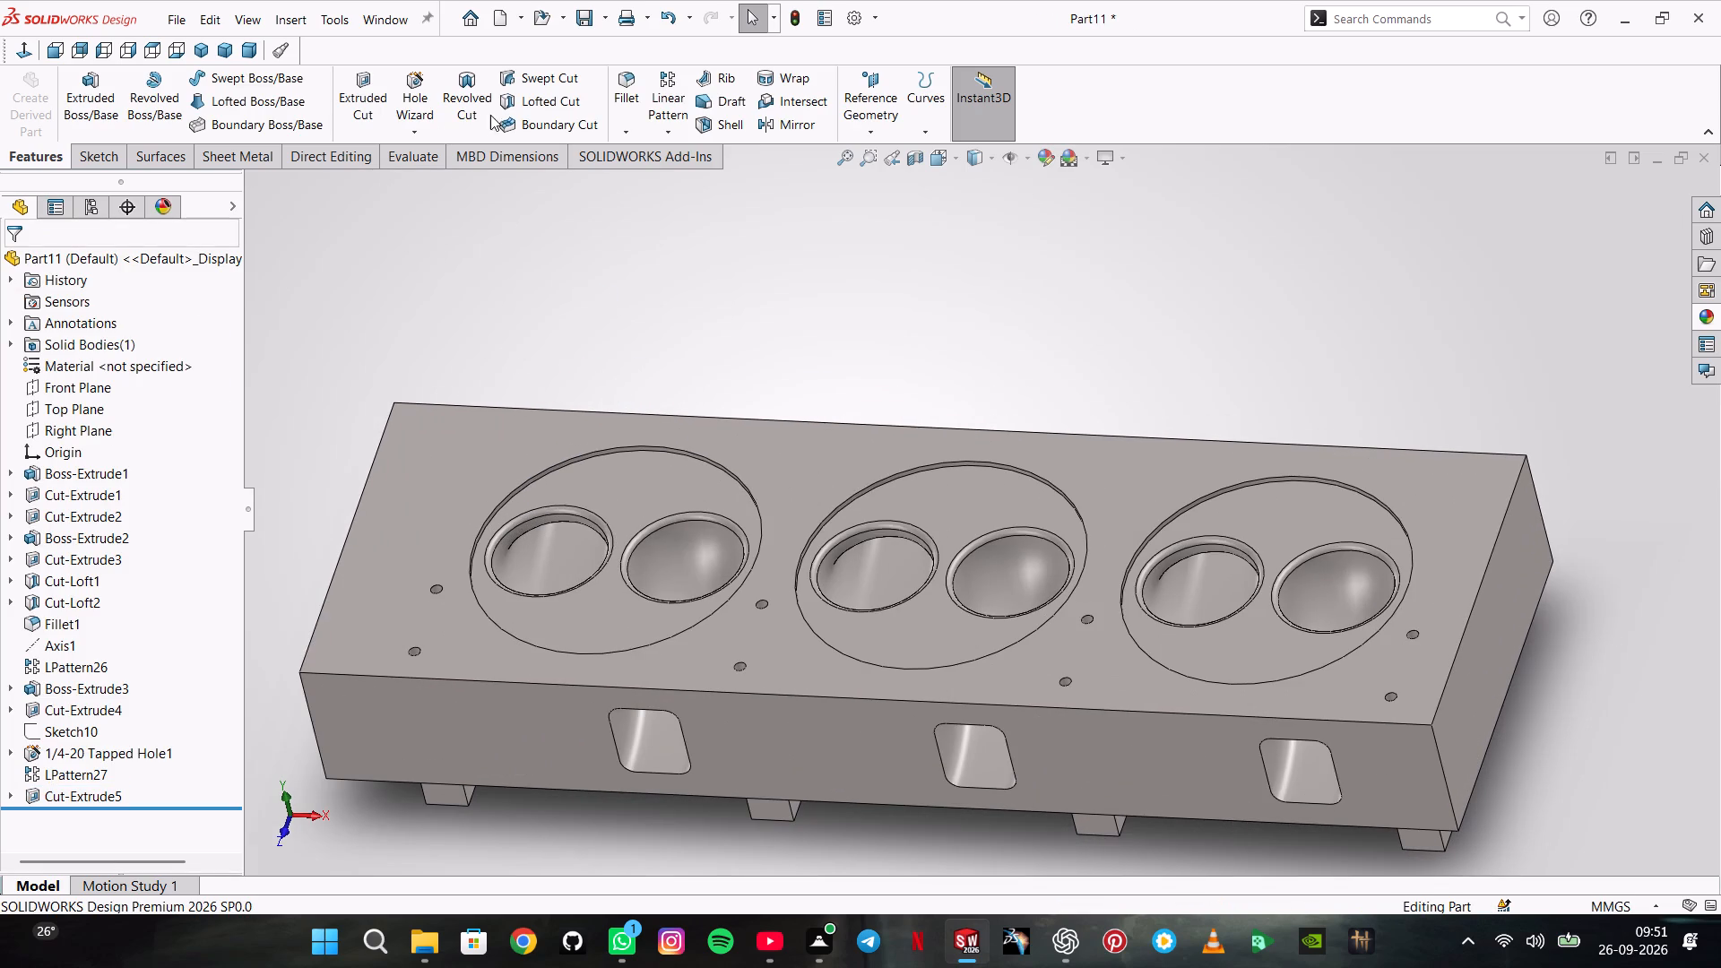
click(654, 81)
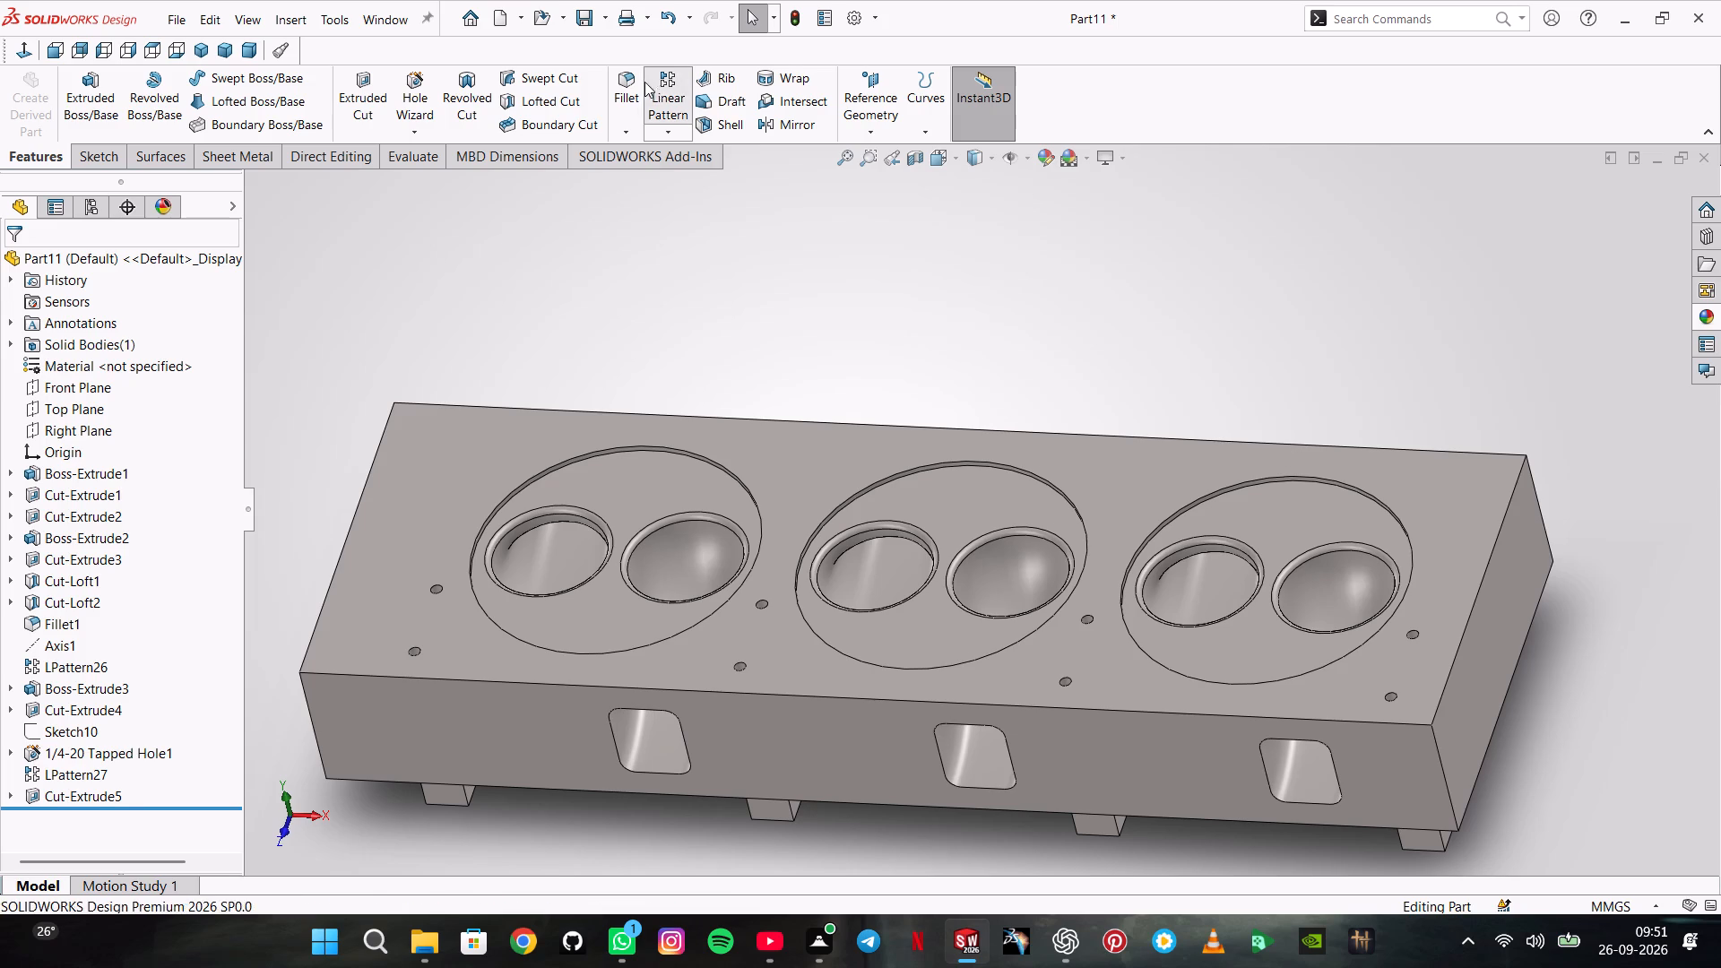
click(722, 418)
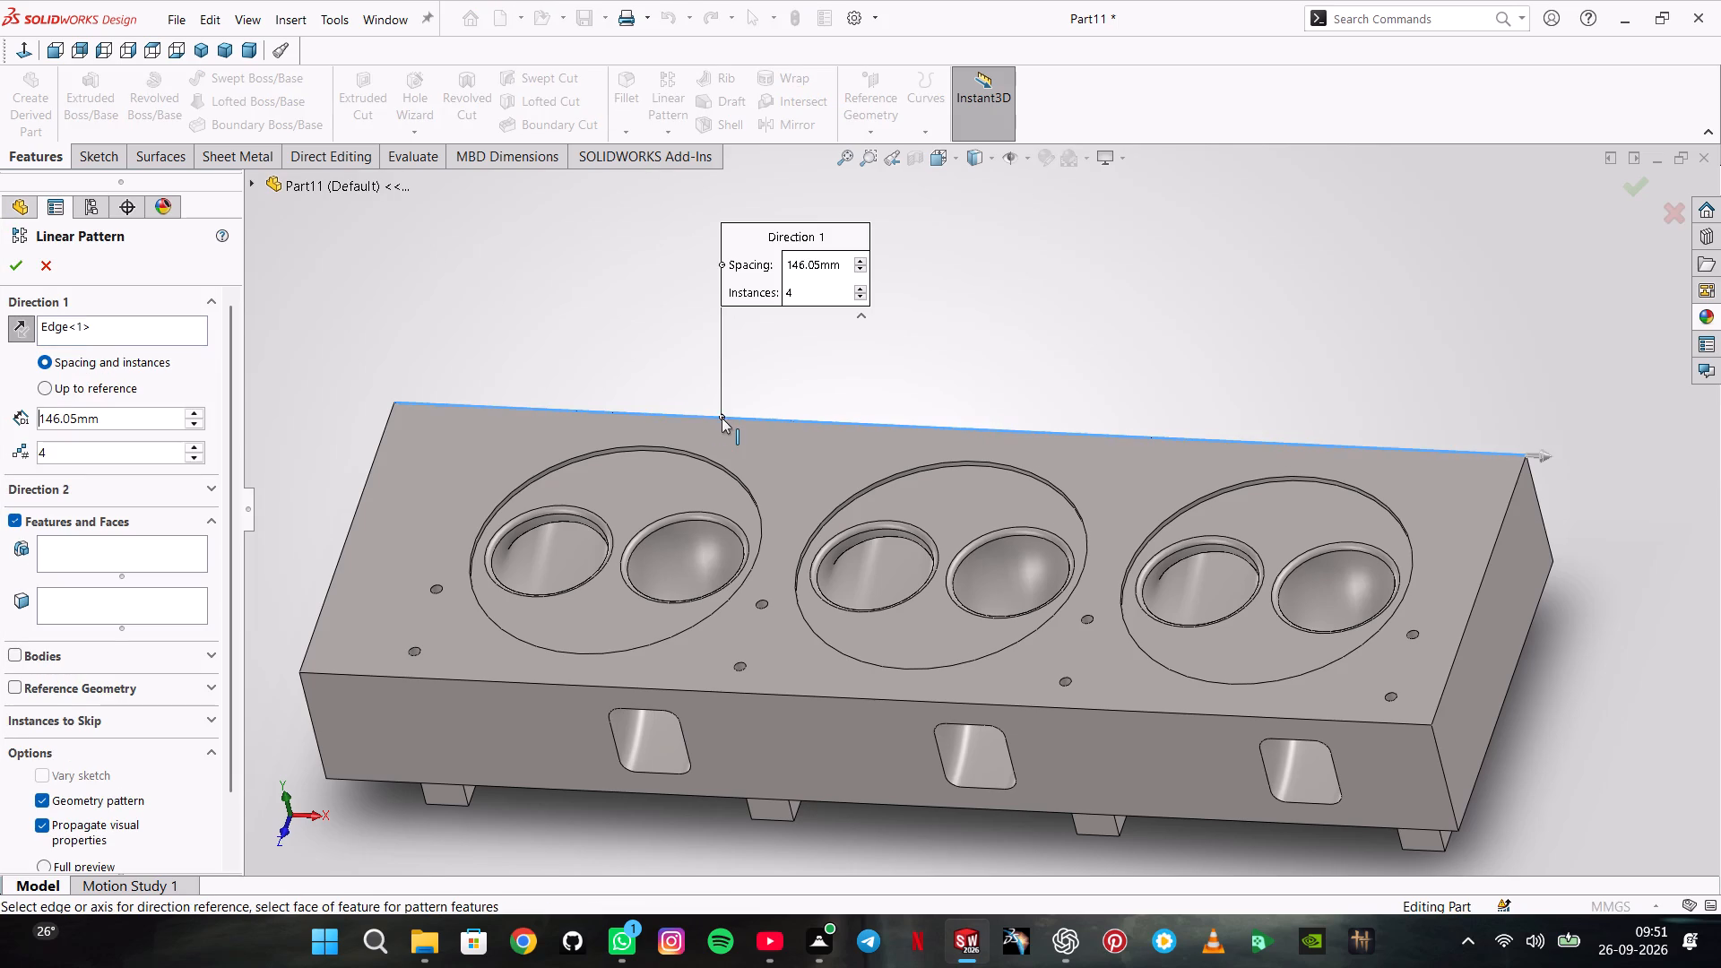
click(253, 177)
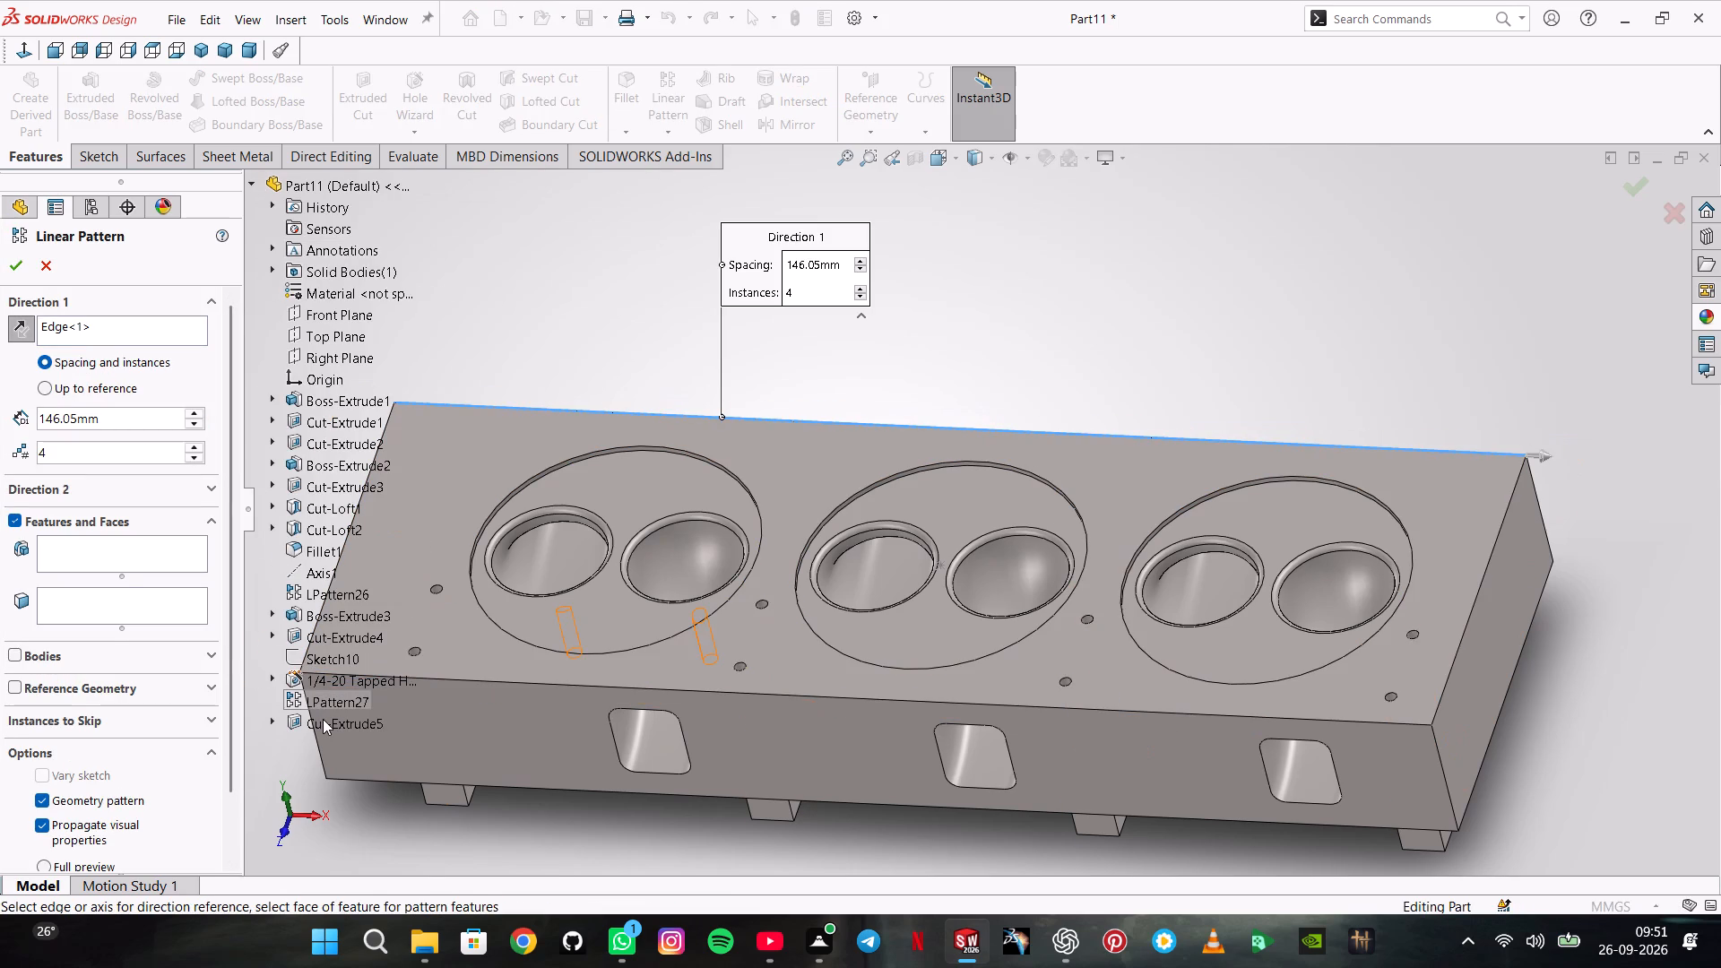
click(323, 719)
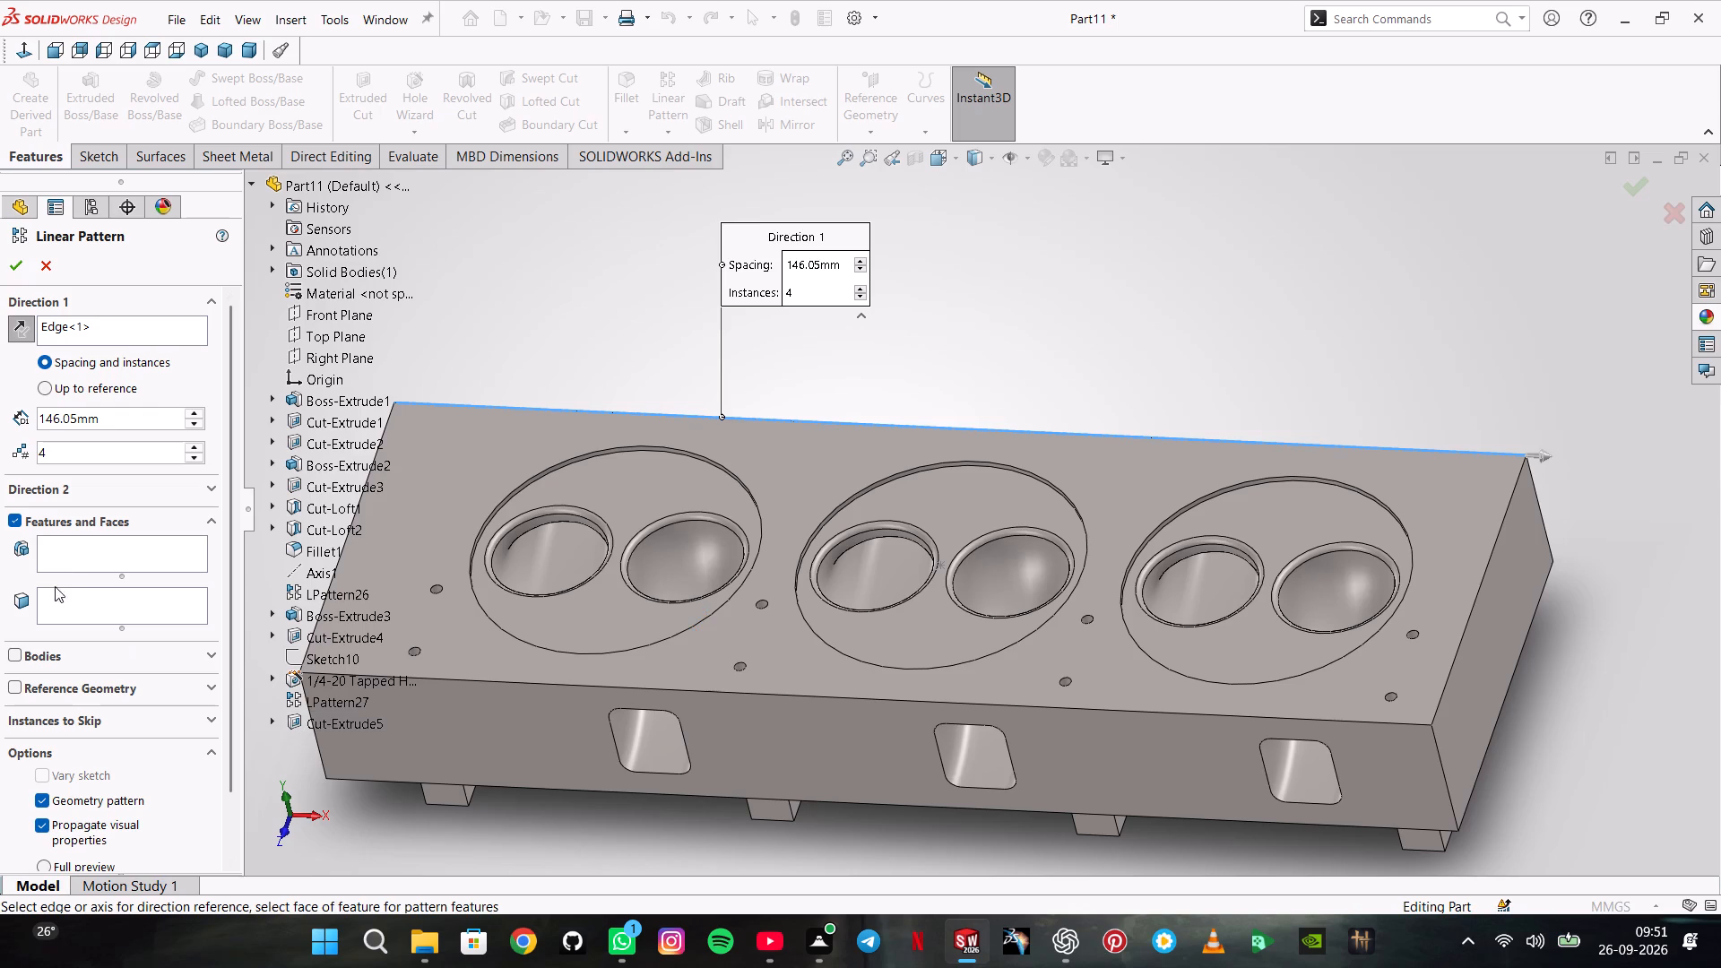
click(64, 557)
click(291, 722)
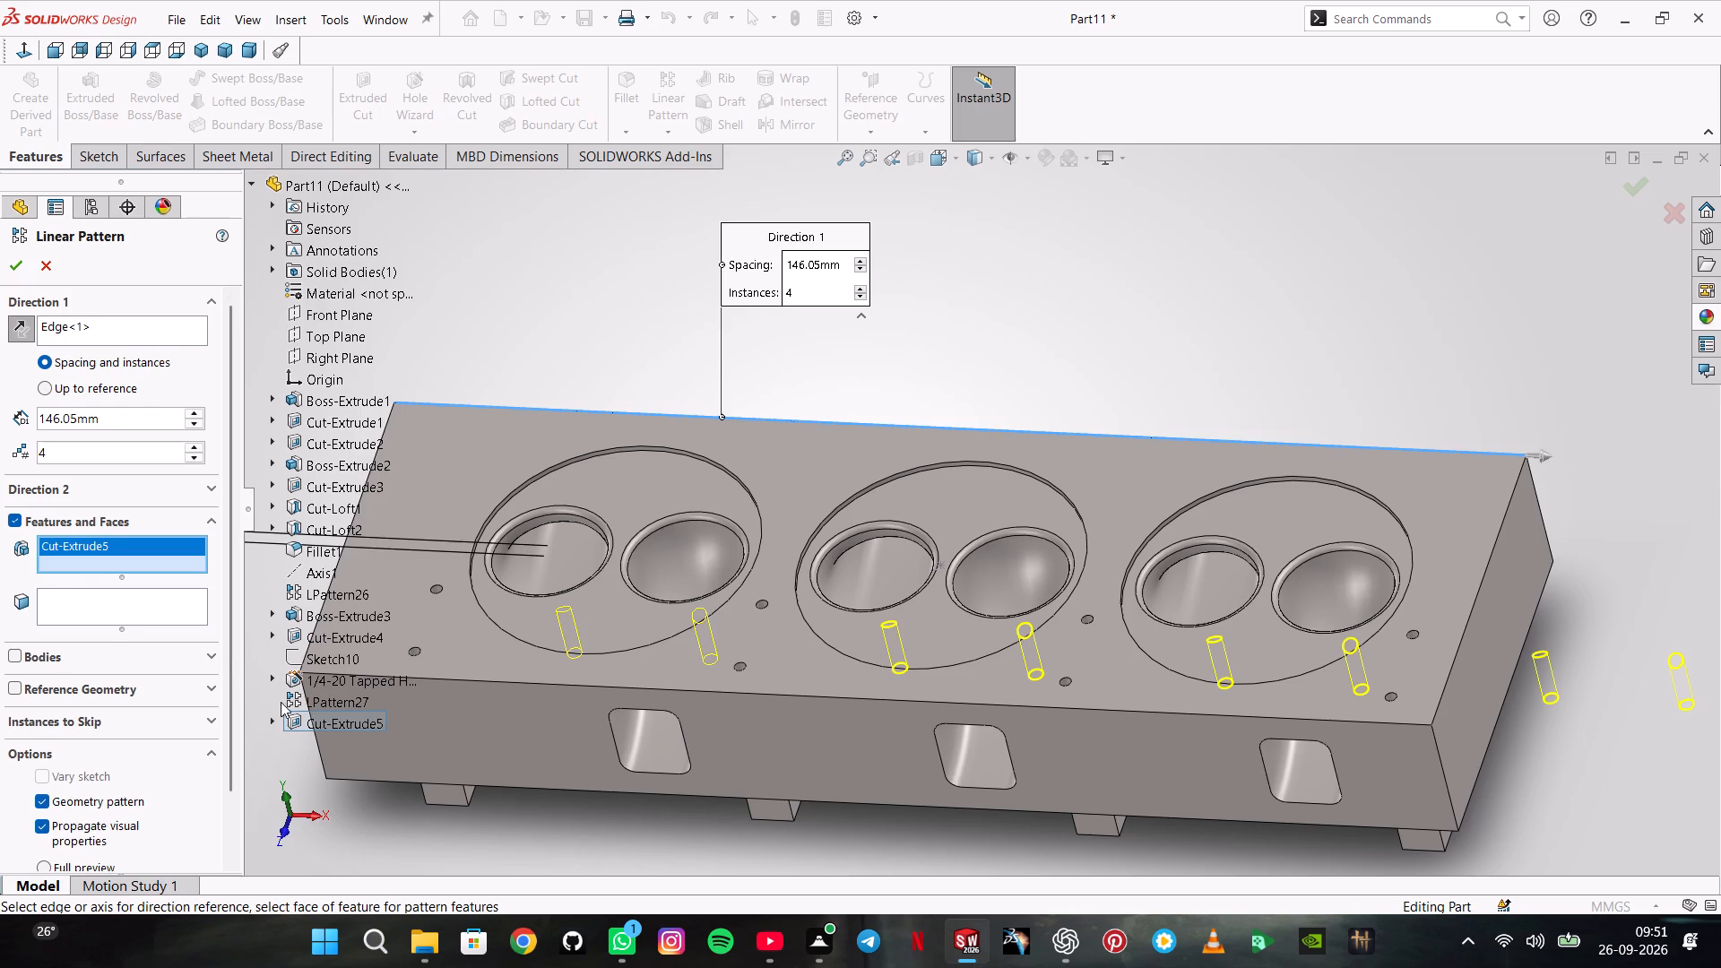
click(190, 456)
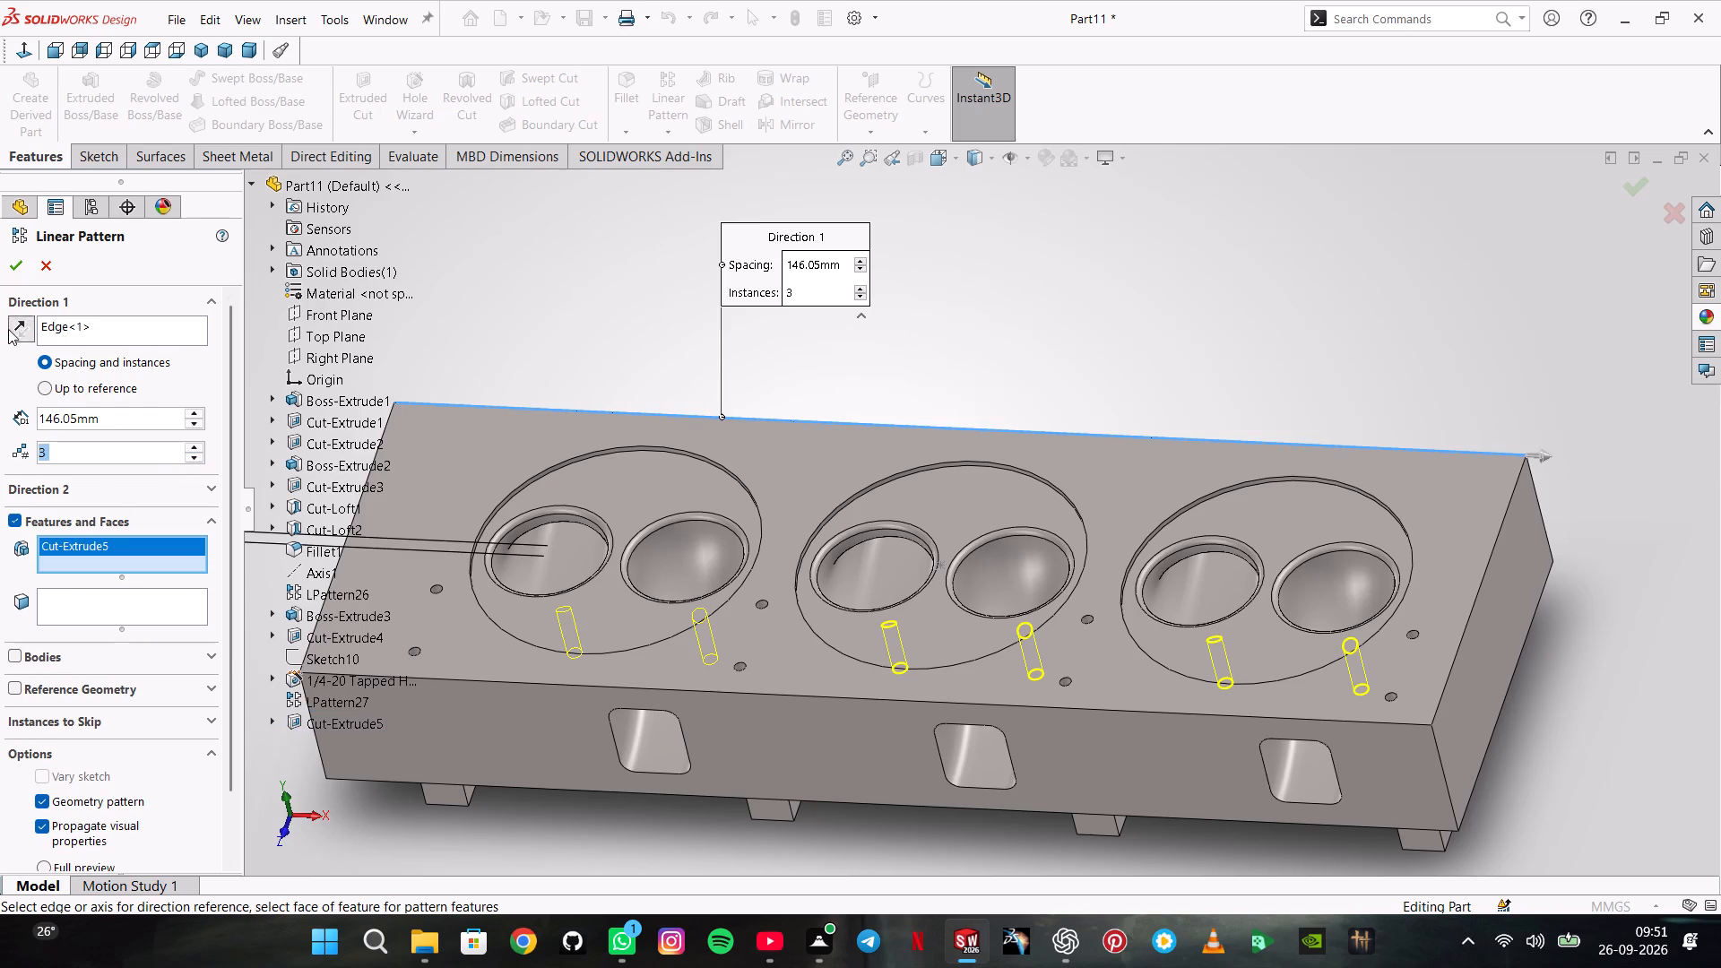
click(9, 258)
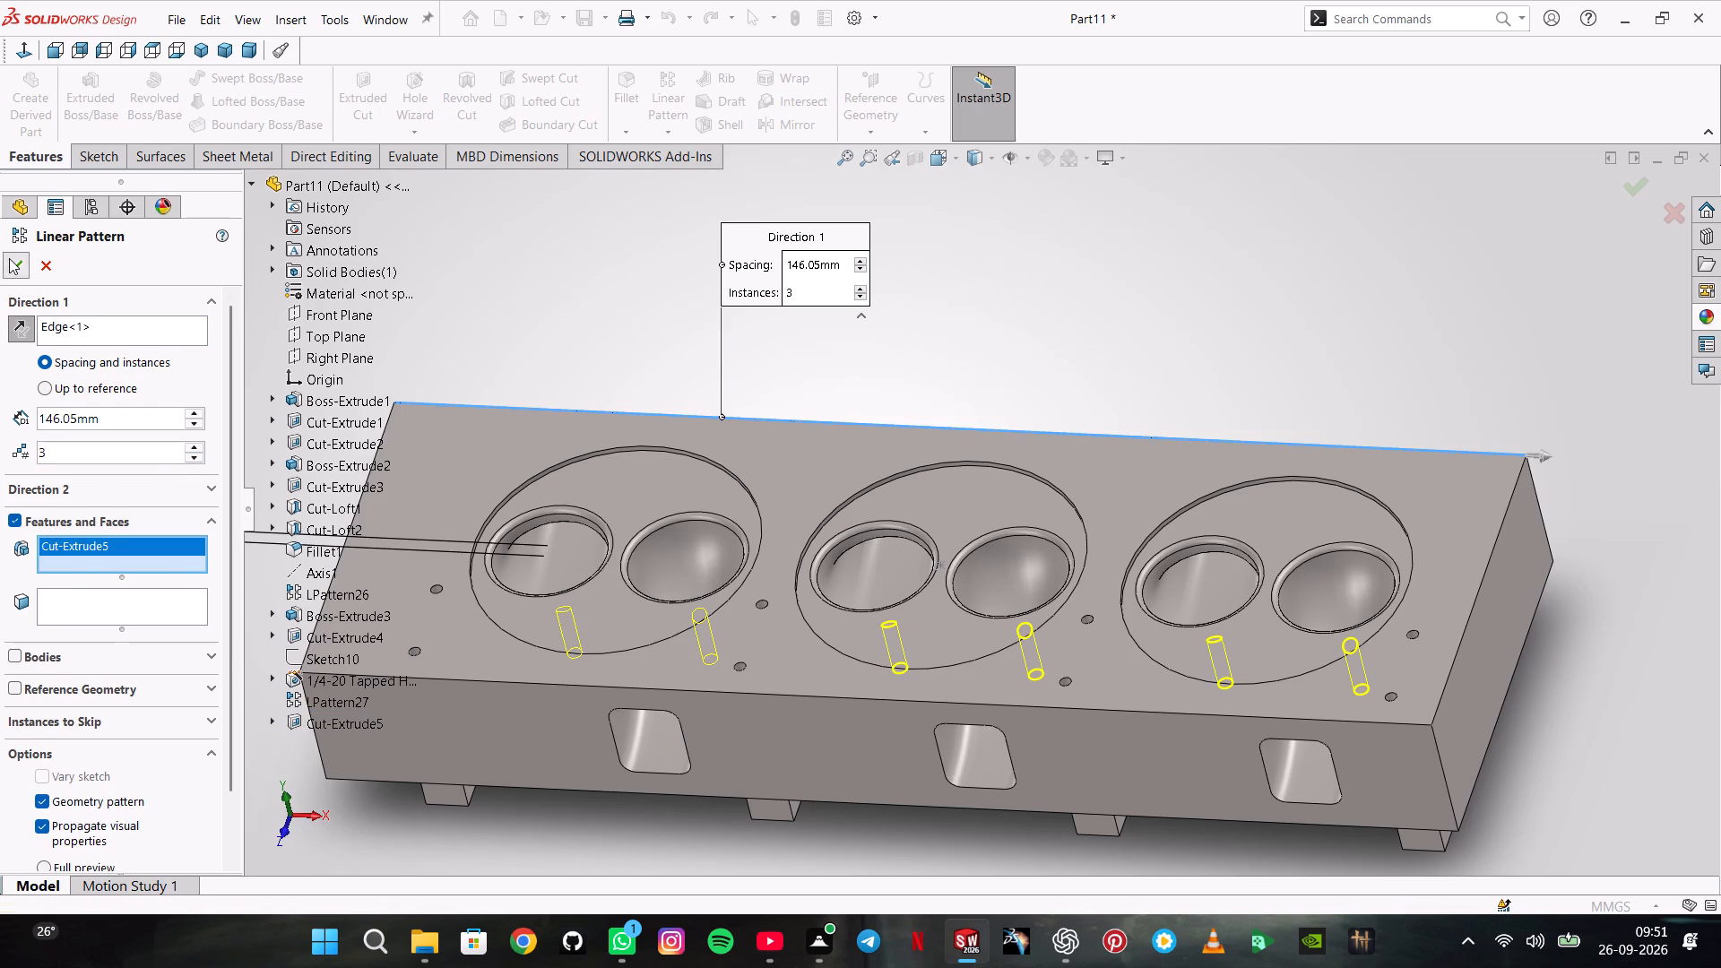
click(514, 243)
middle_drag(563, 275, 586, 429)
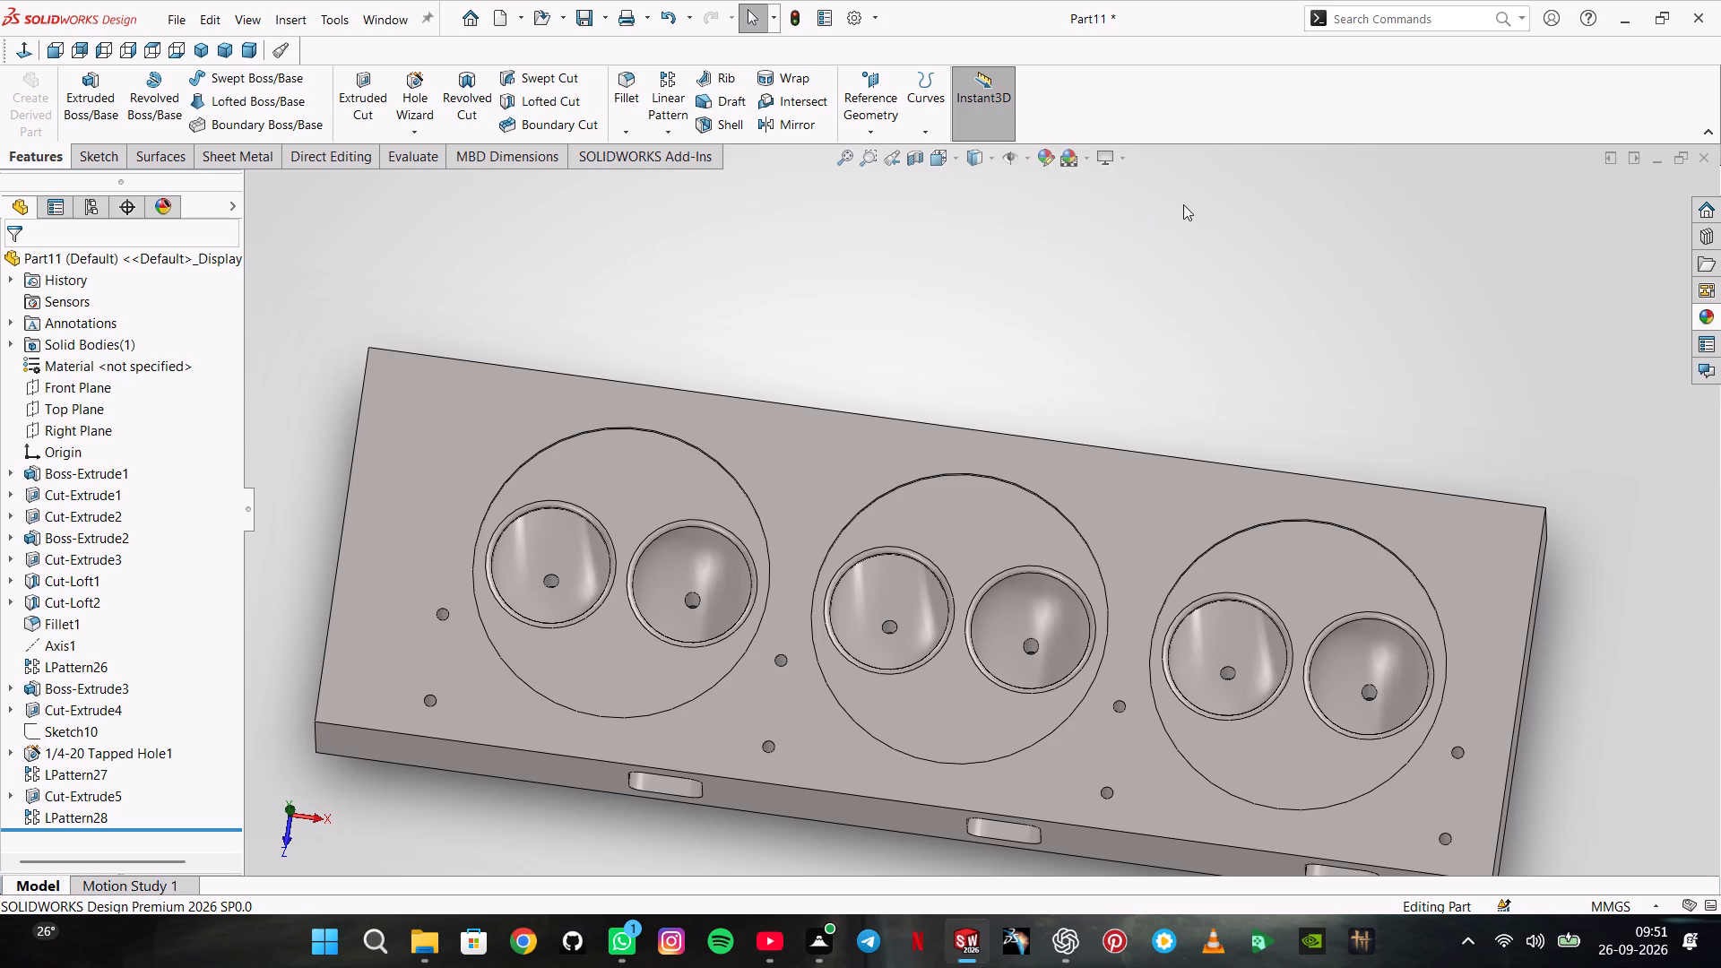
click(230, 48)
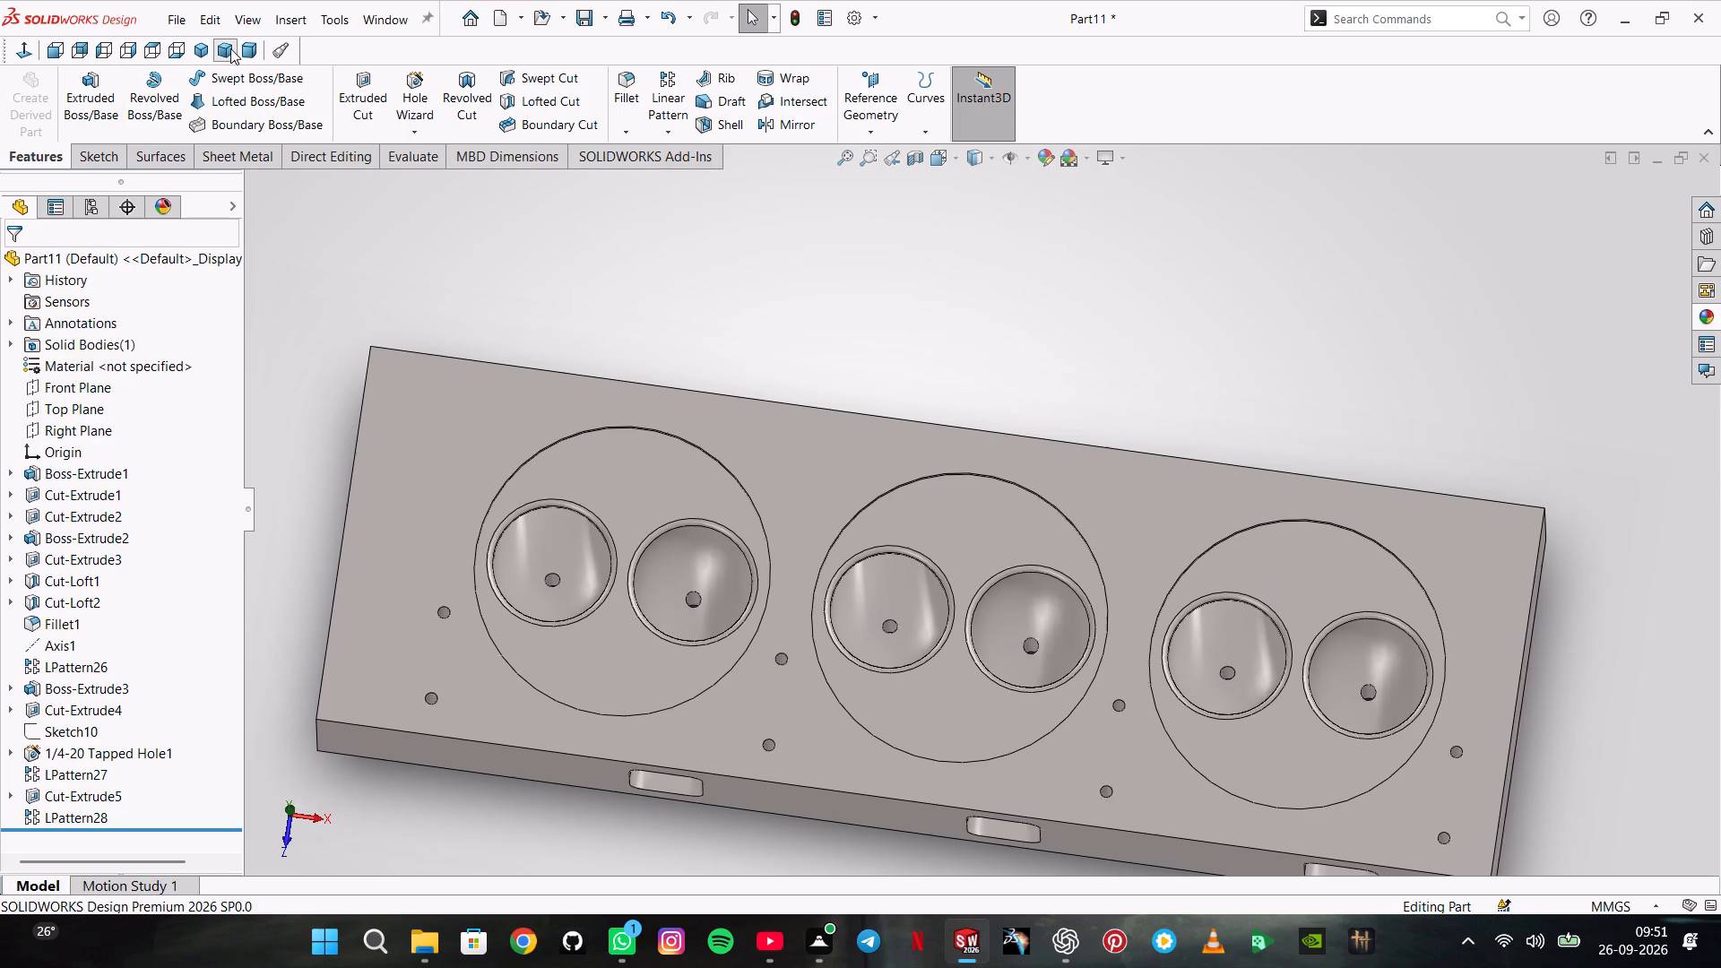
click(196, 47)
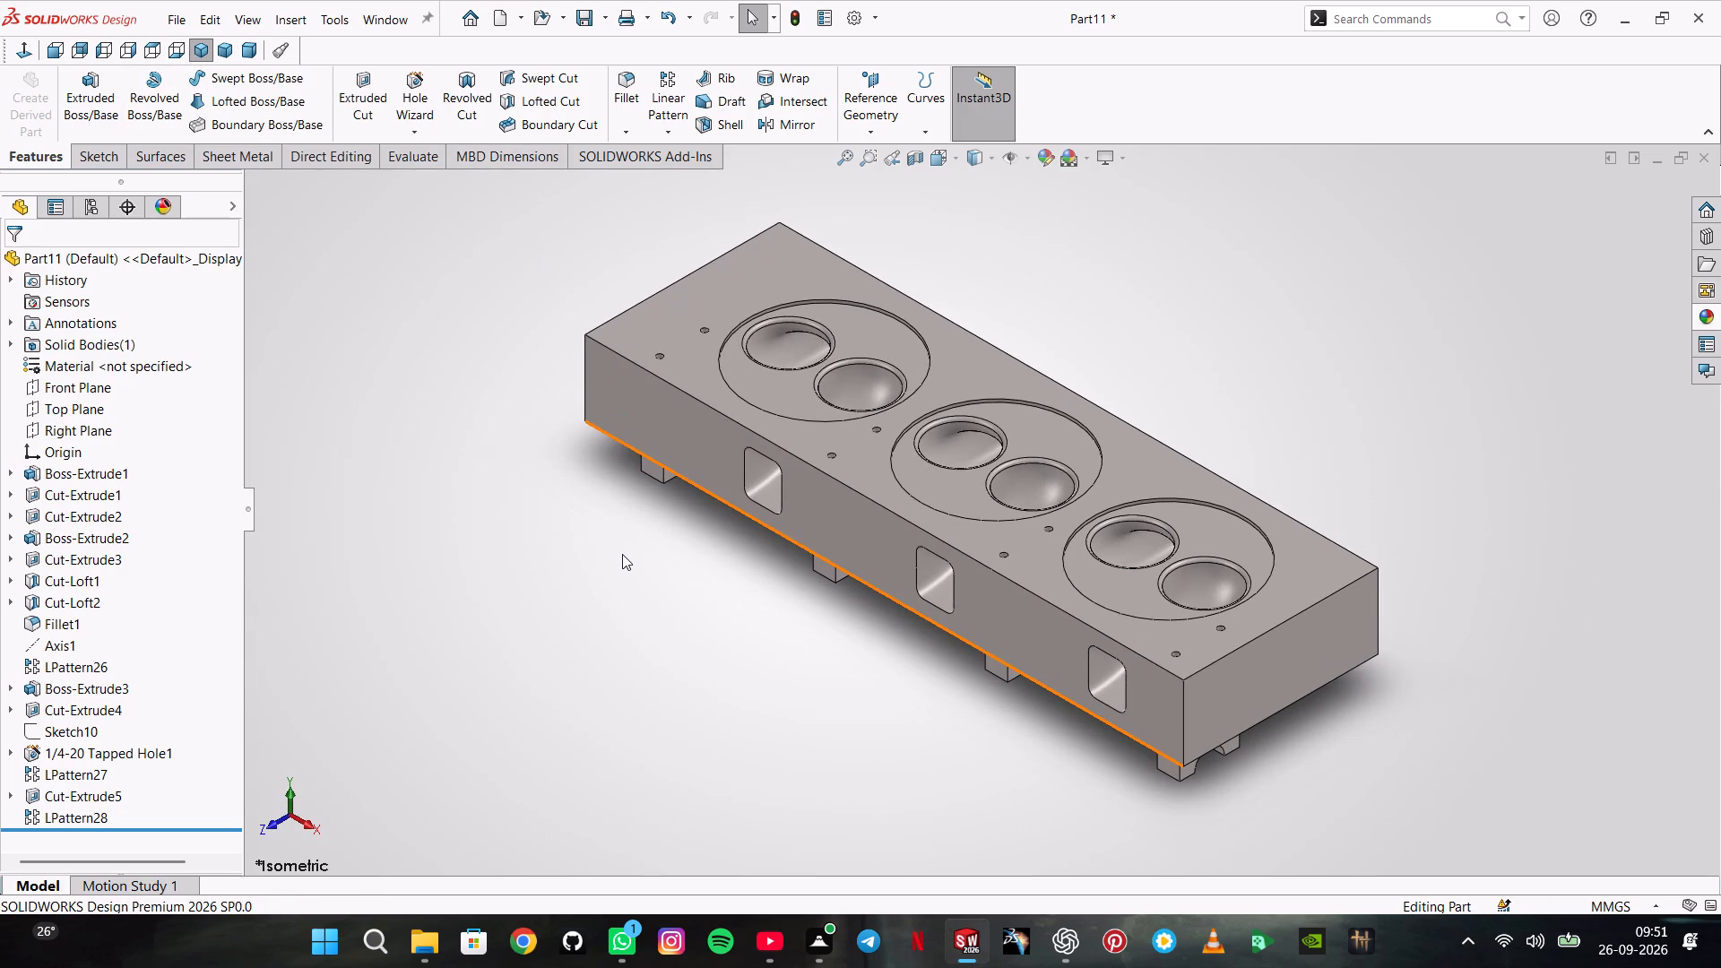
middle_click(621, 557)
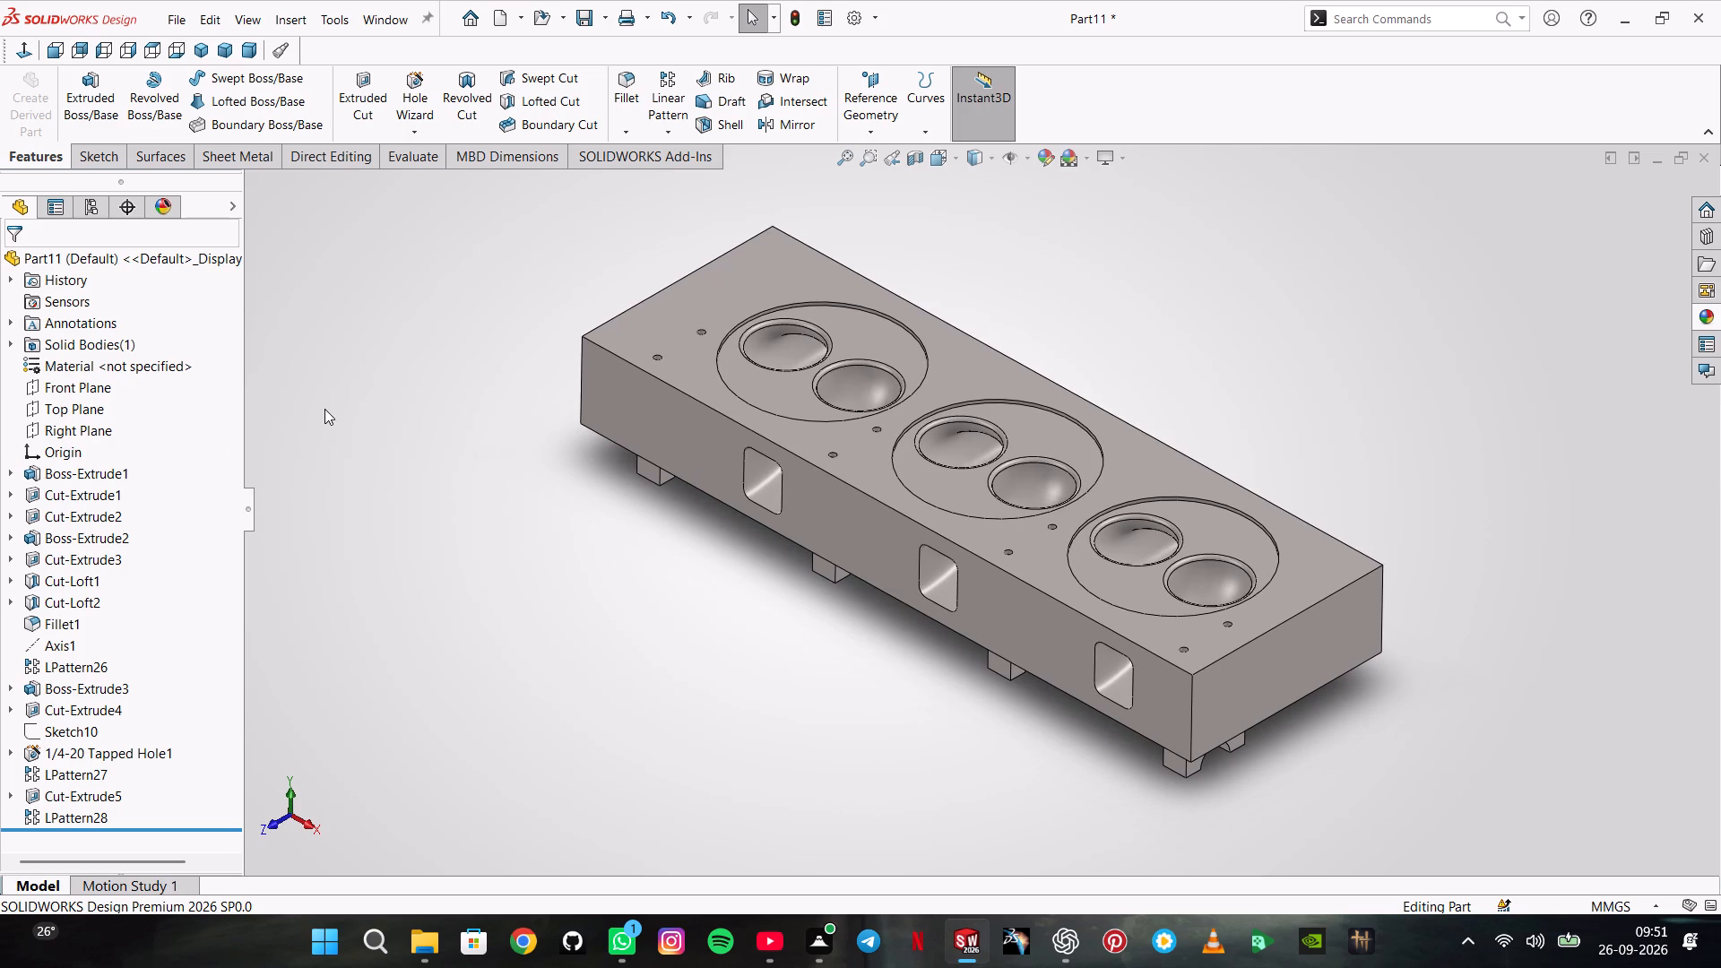
On the block's underside, sketch points at the middle two through holes' centres, plus one about 26.75 mm from each towards the arched bosses' side.
scroll(324, 409, up, 1)
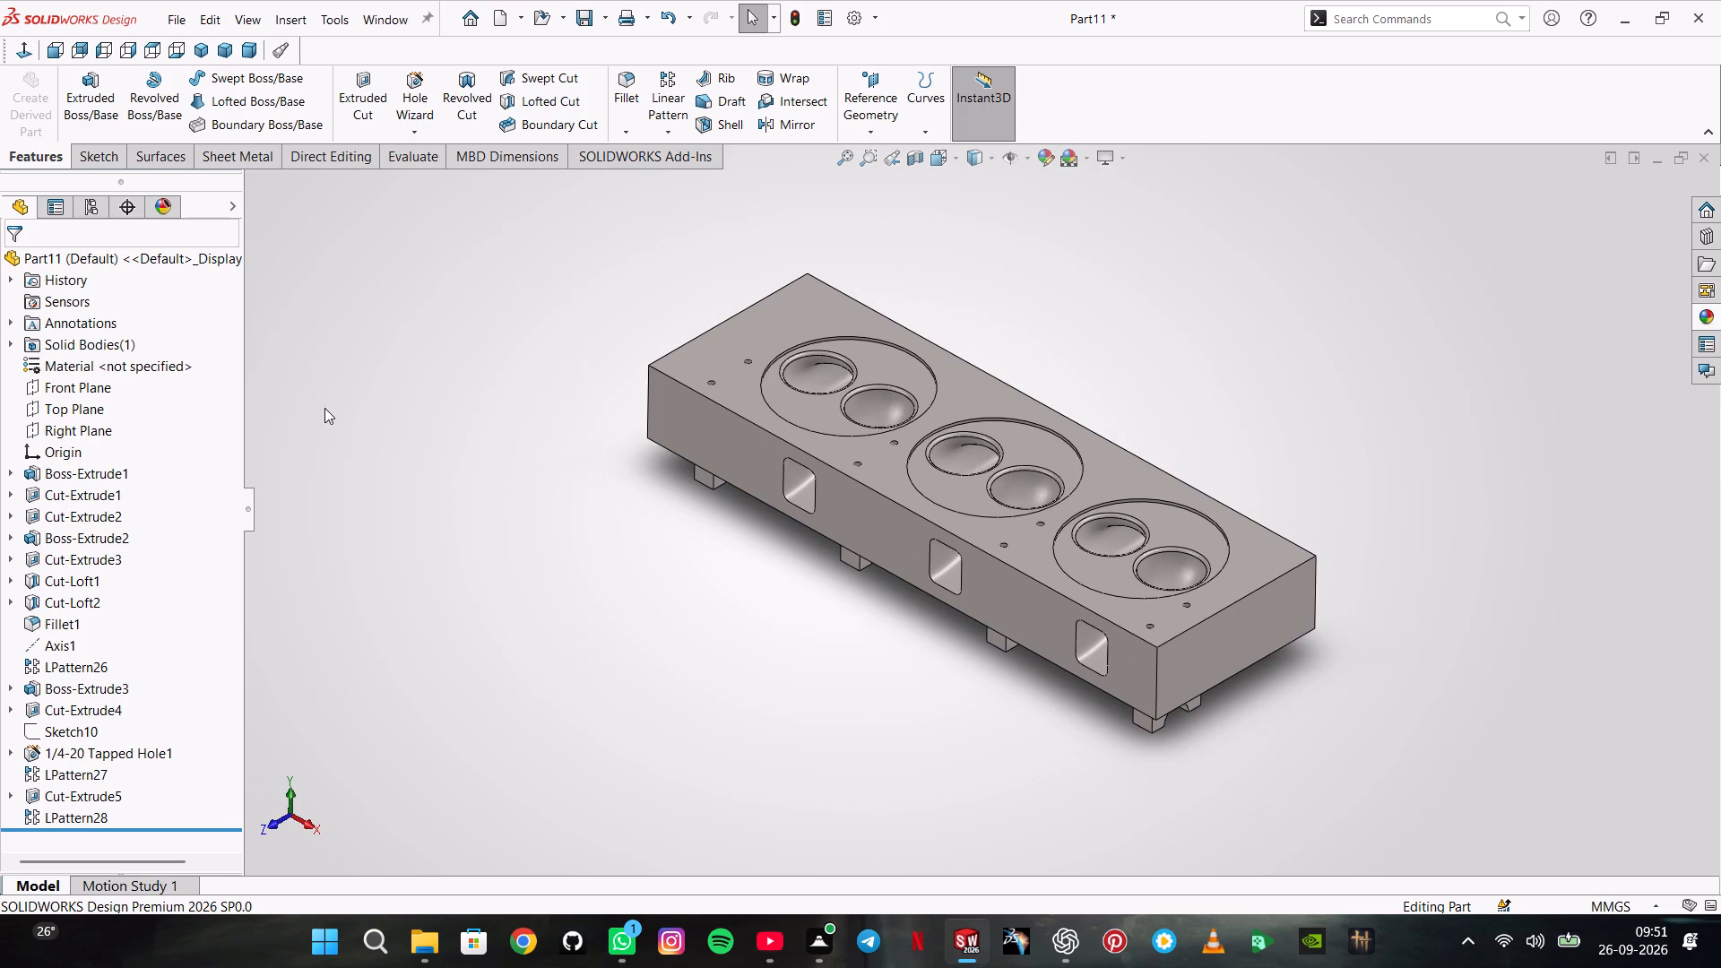
middle_drag(662, 486, 961, 416)
click(1008, 442)
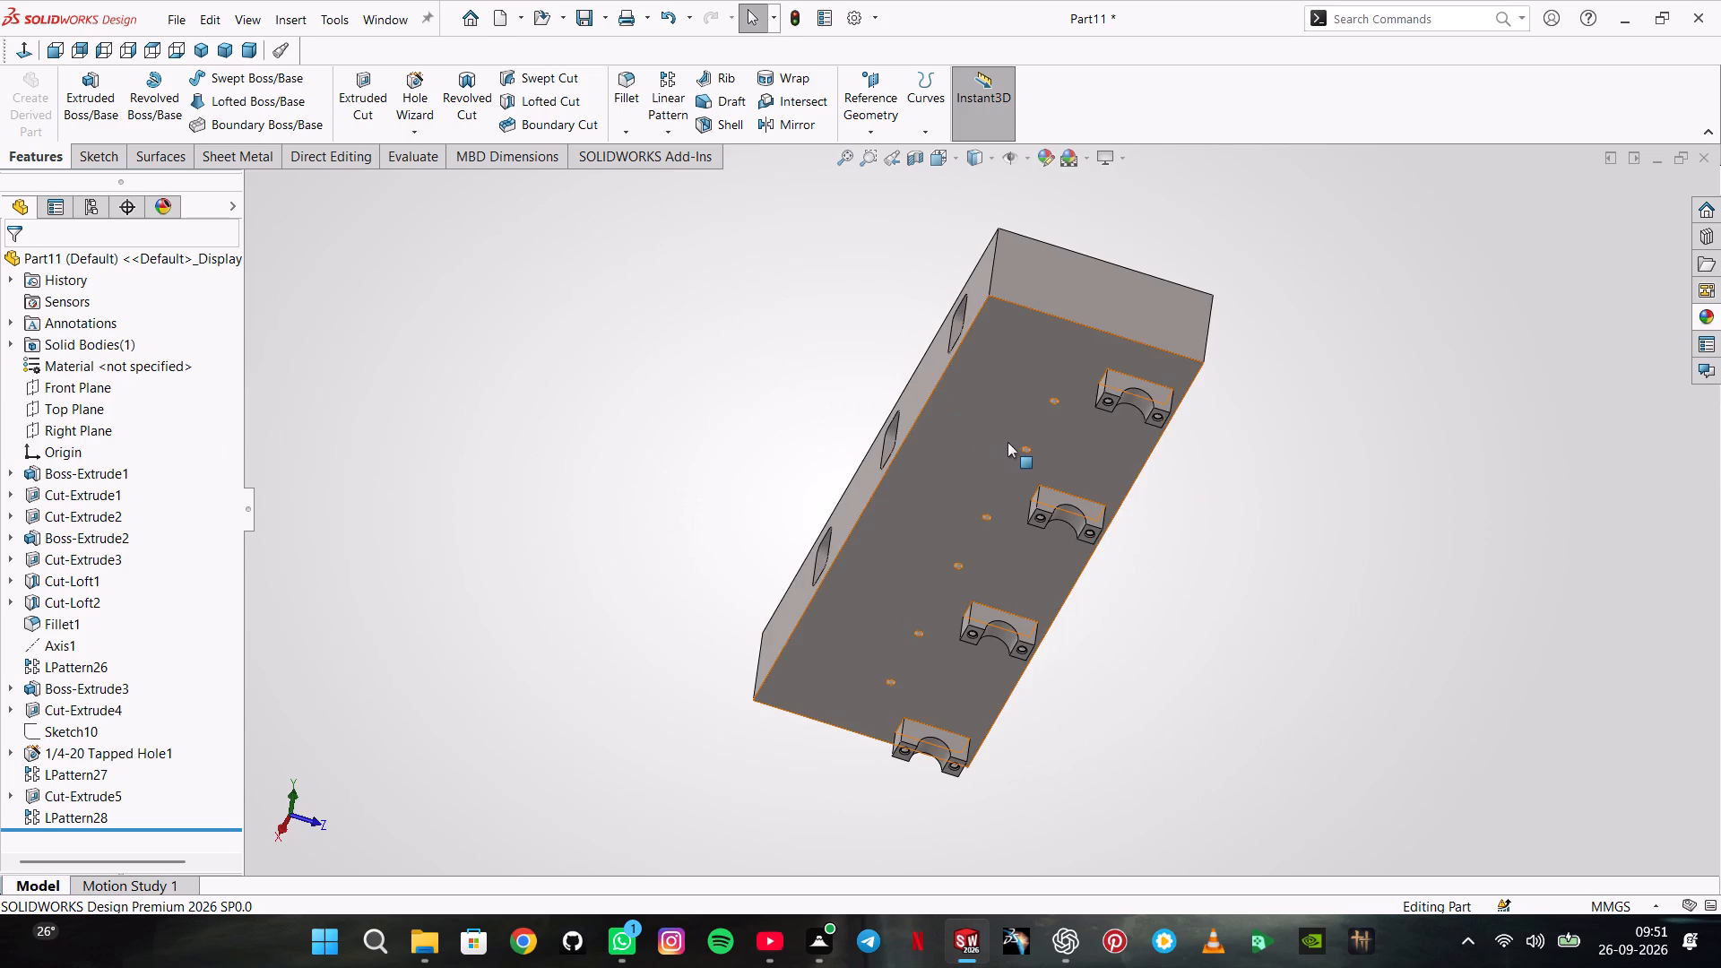
click(1089, 392)
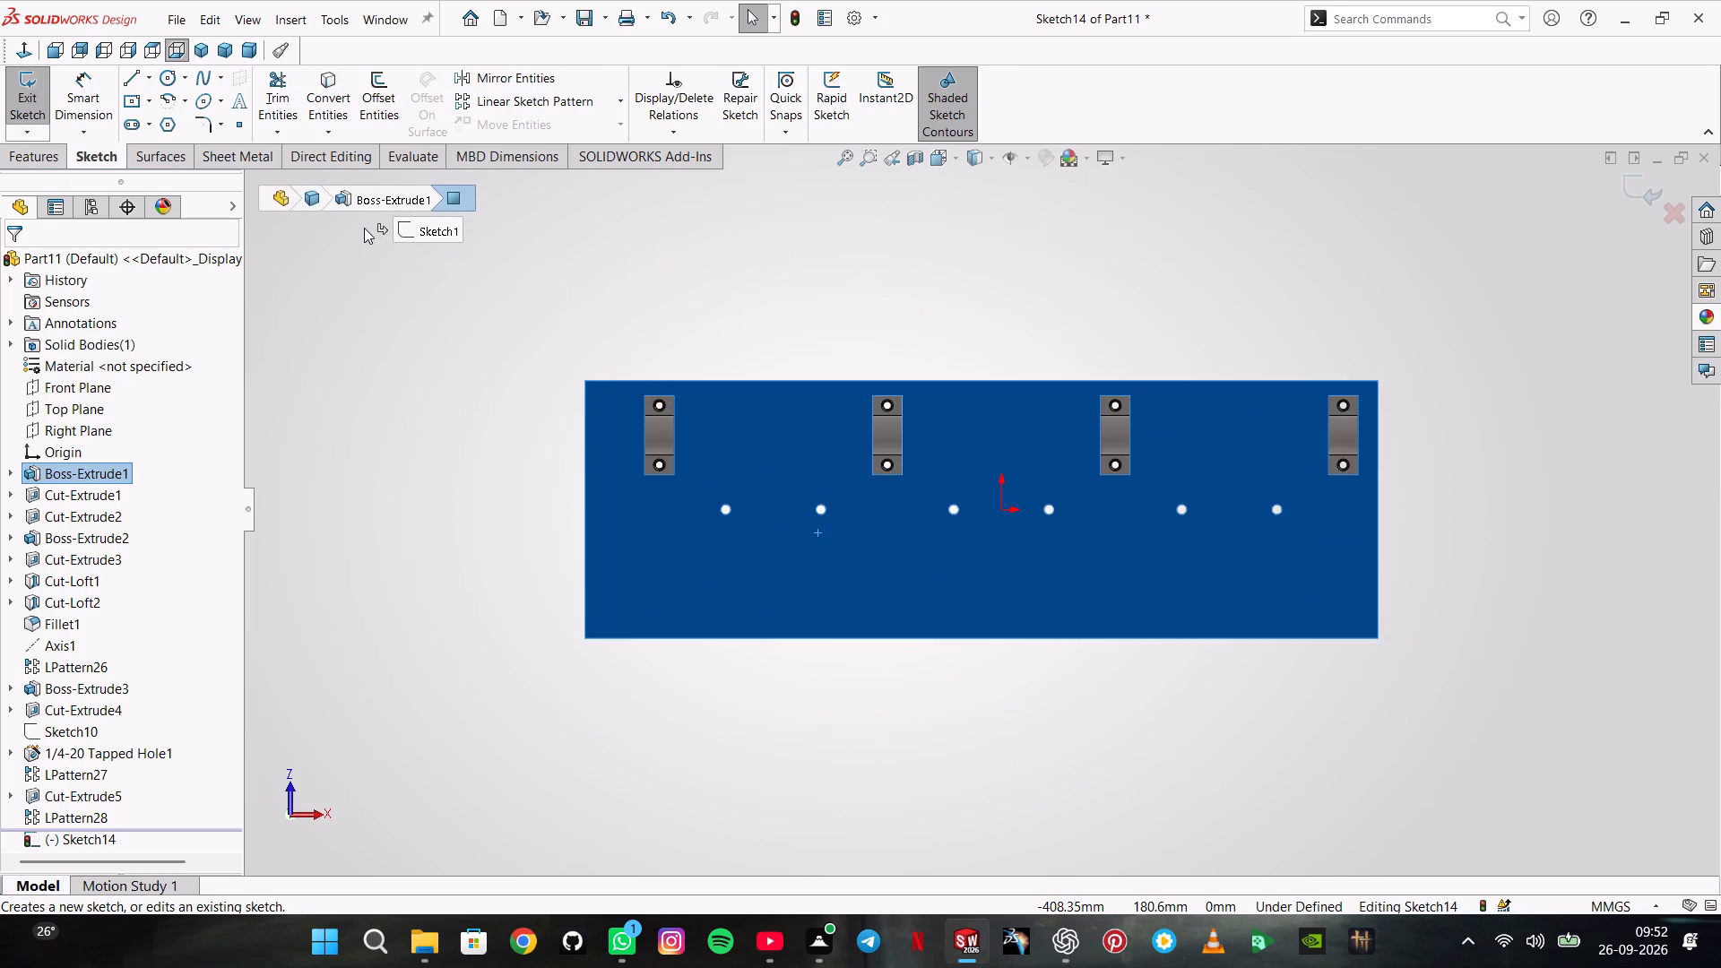
click(240, 132)
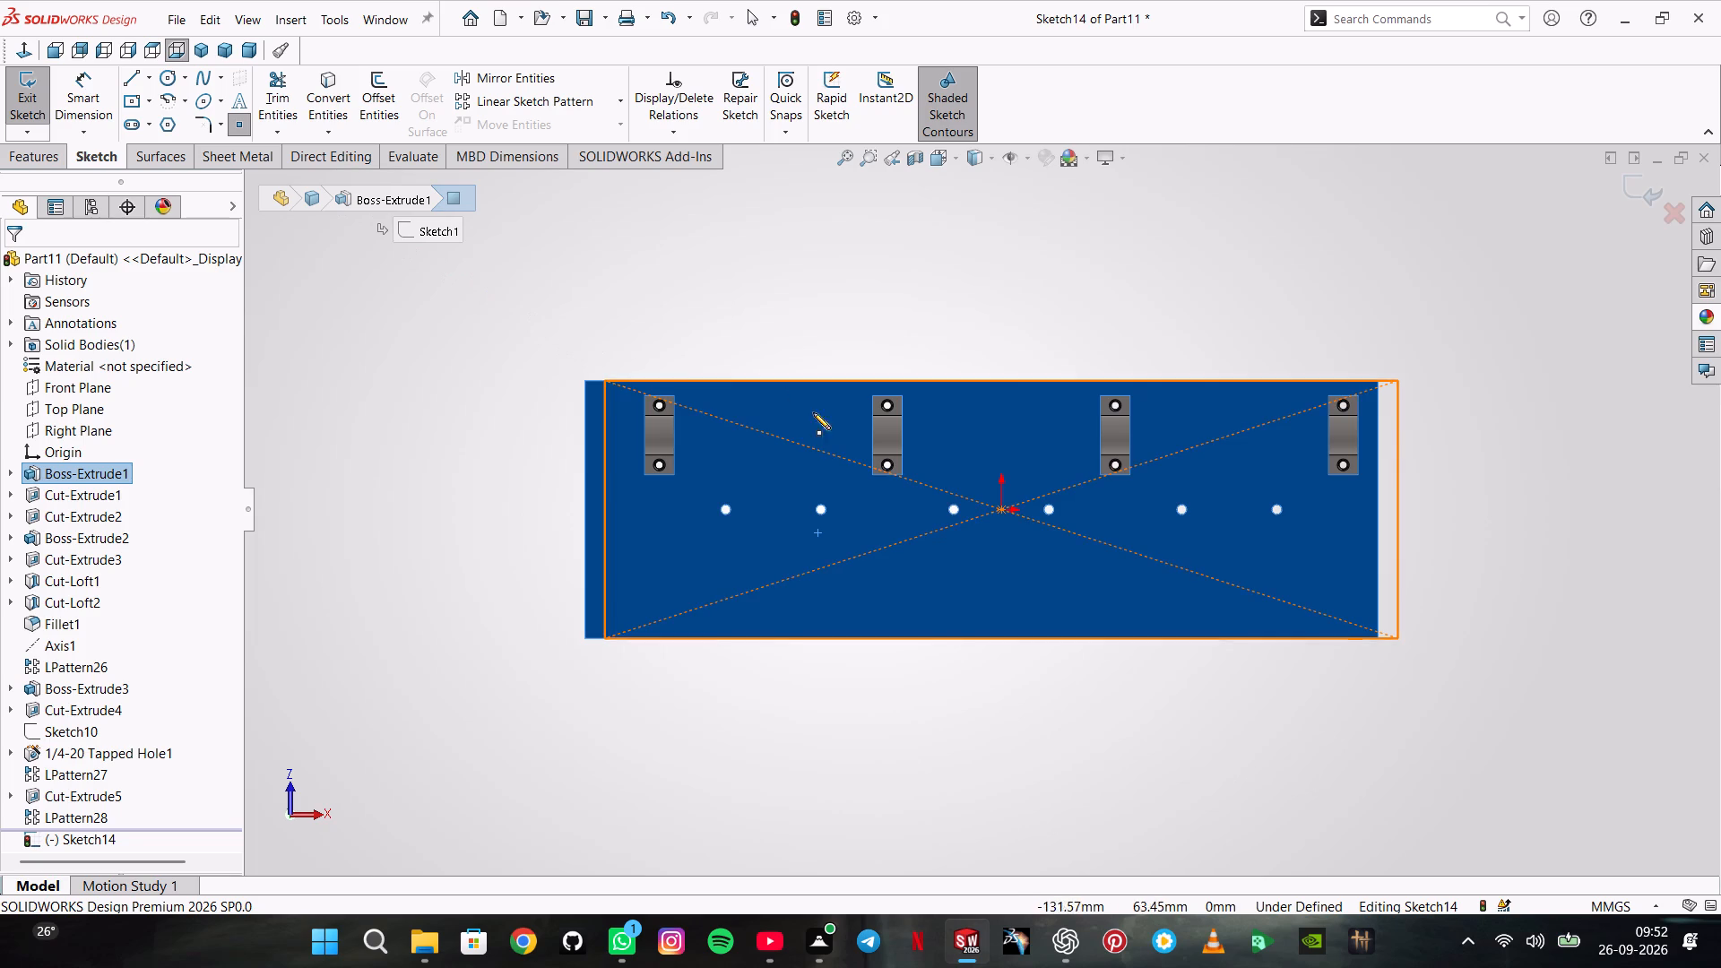
scroll(812, 524, down, 4)
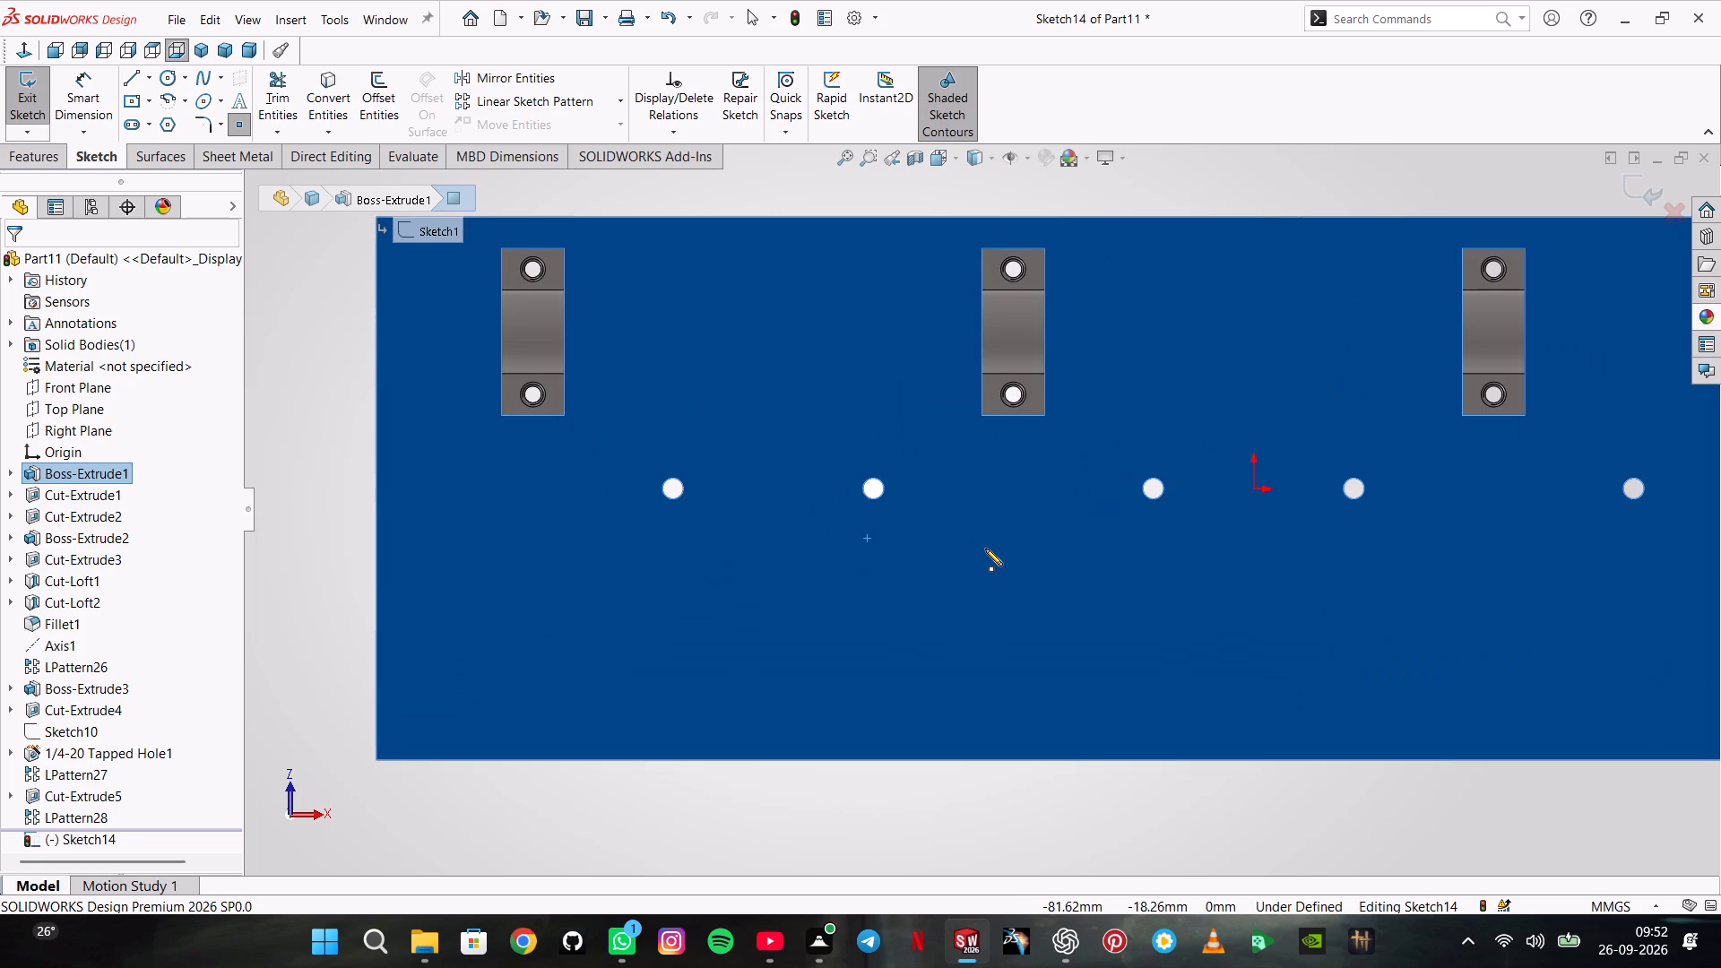
scroll(985, 548, up, 1)
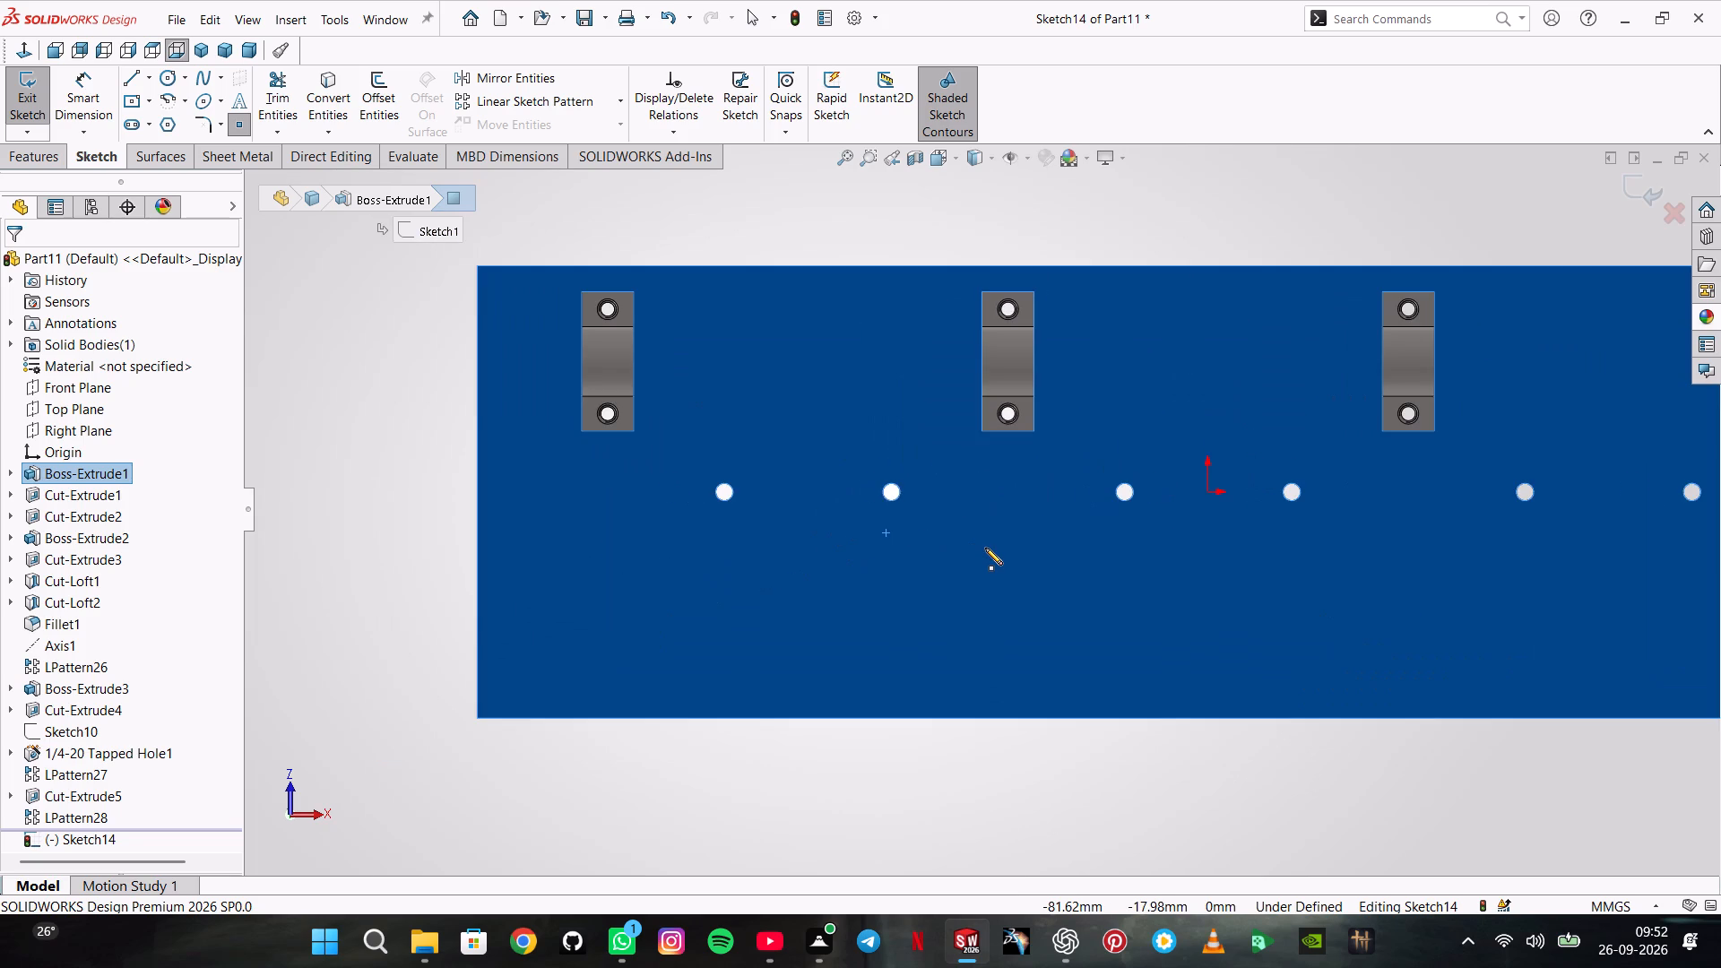
scroll(1390, 438, down, 3)
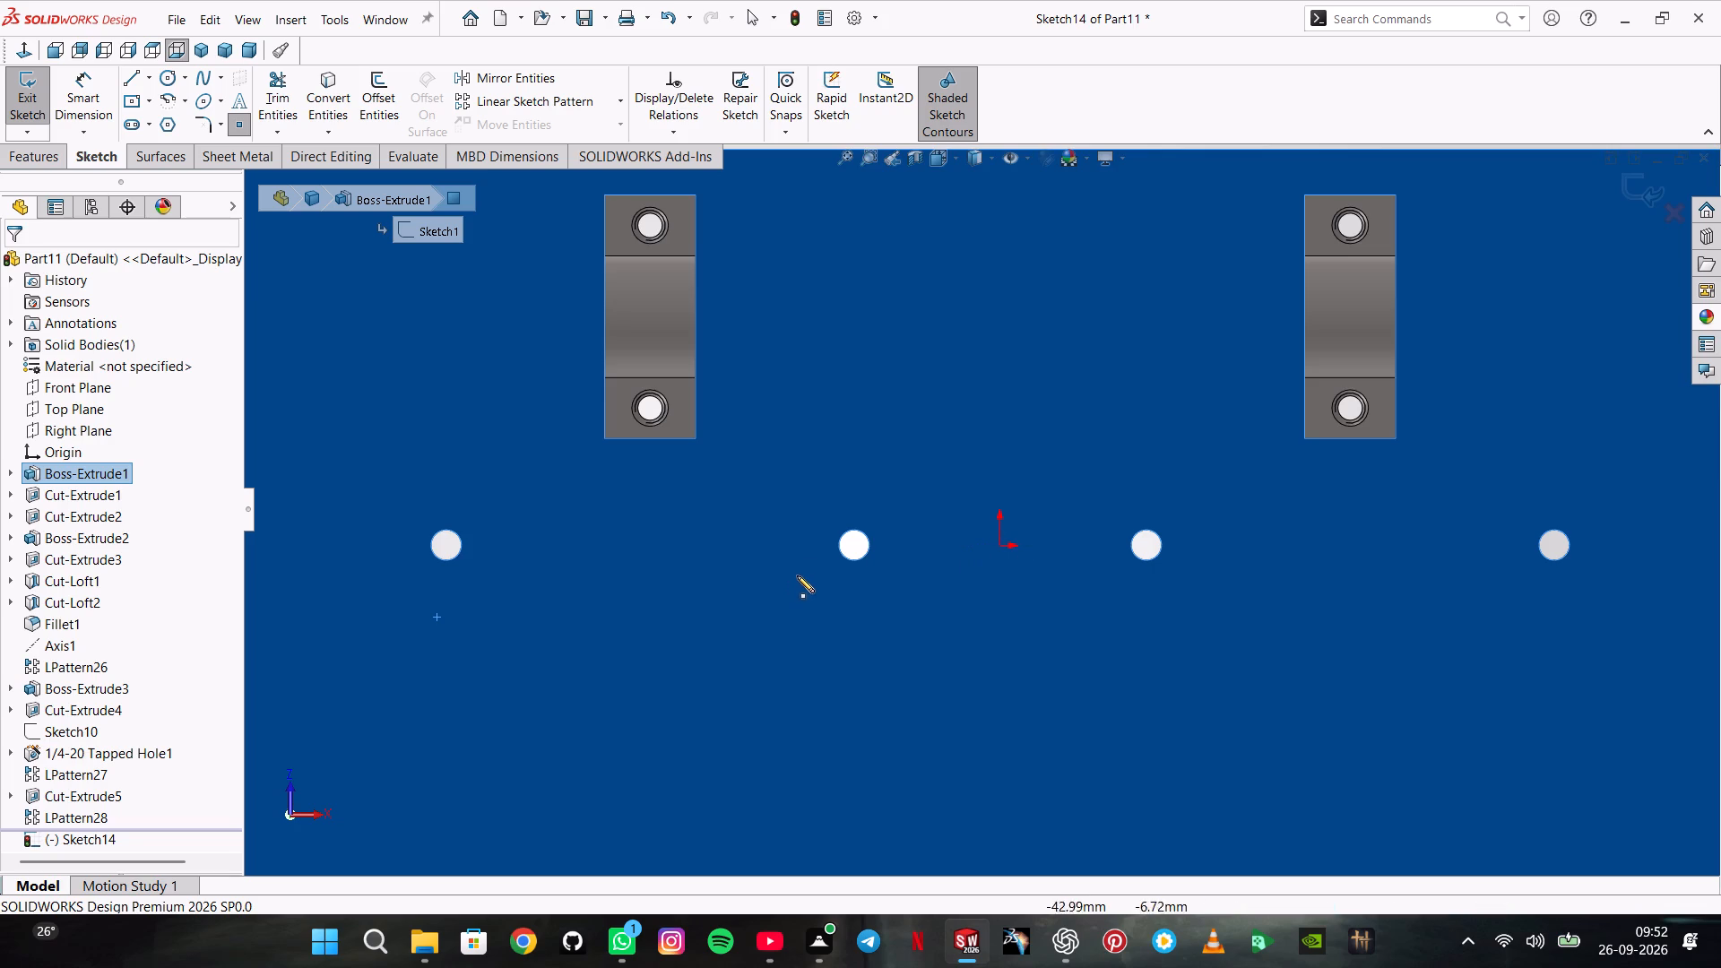
click(852, 543)
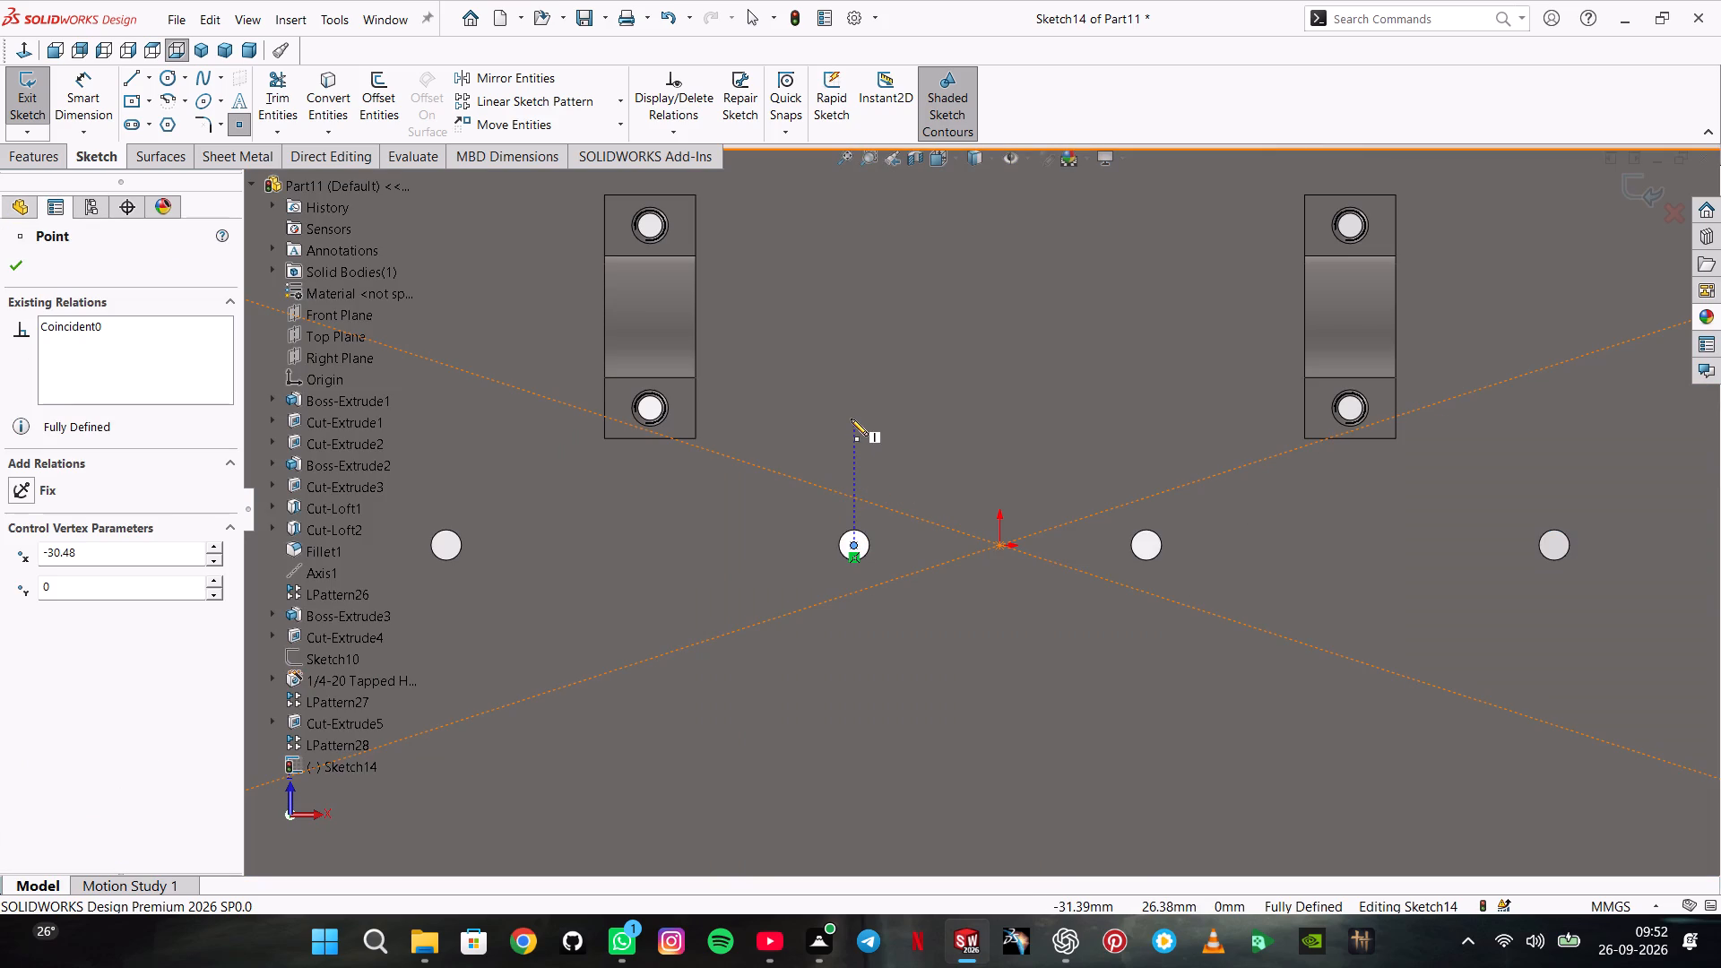
click(851, 417)
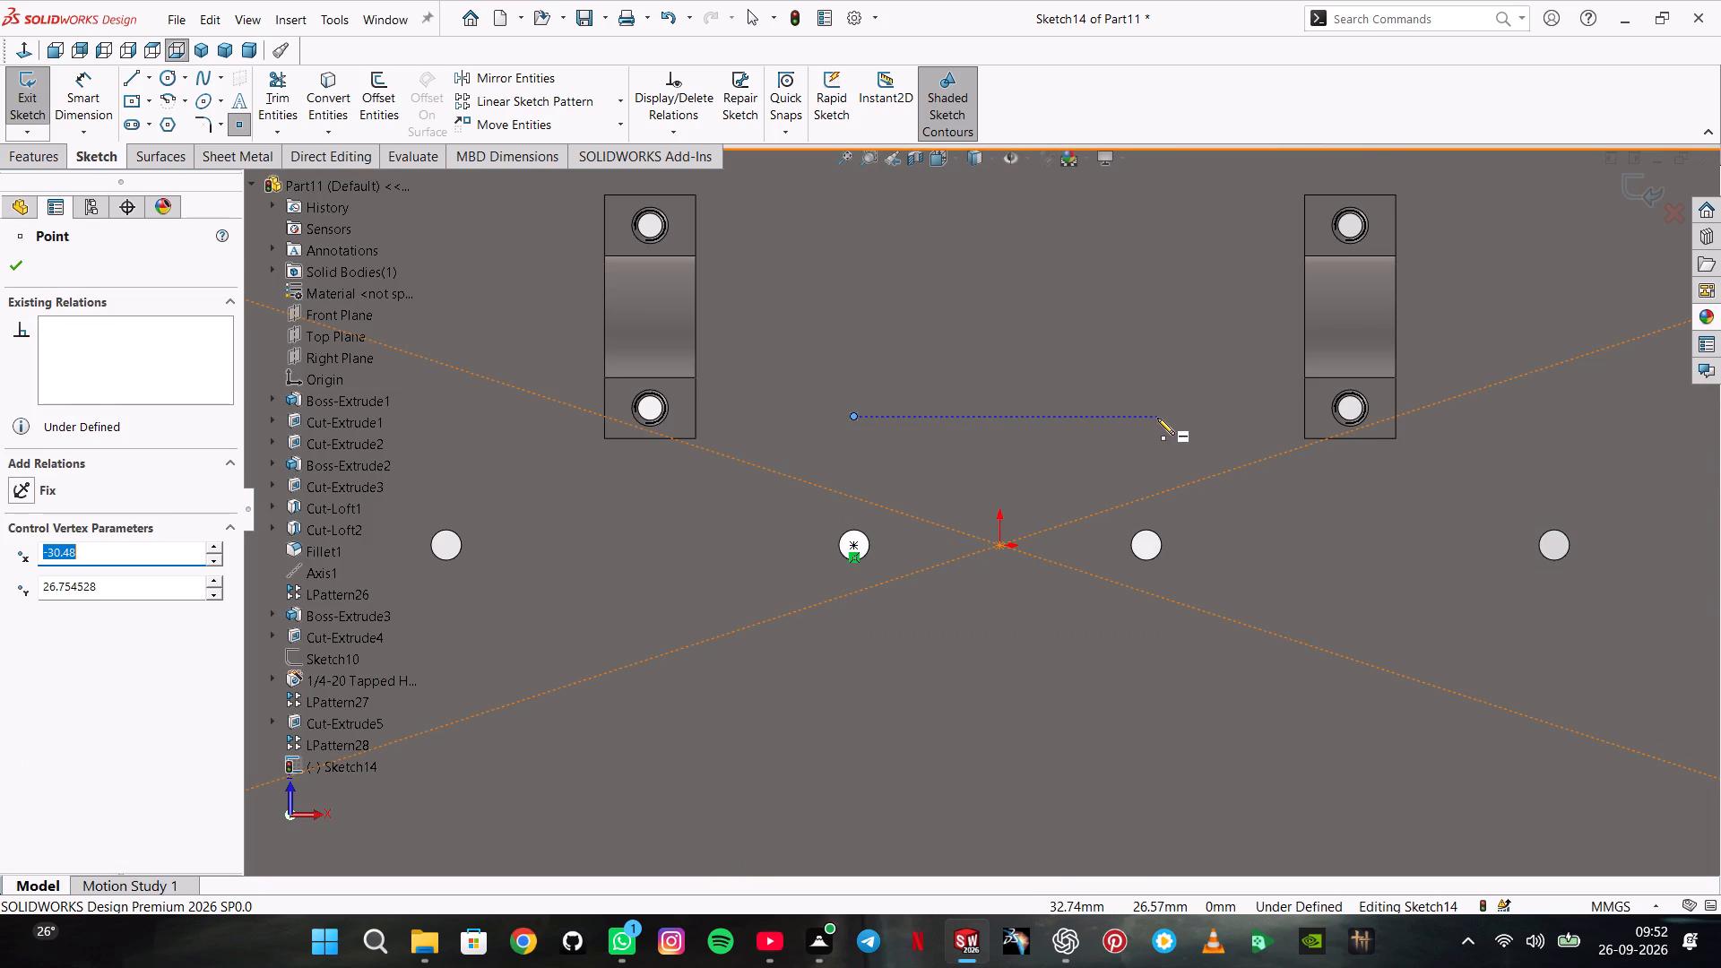
click(1147, 542)
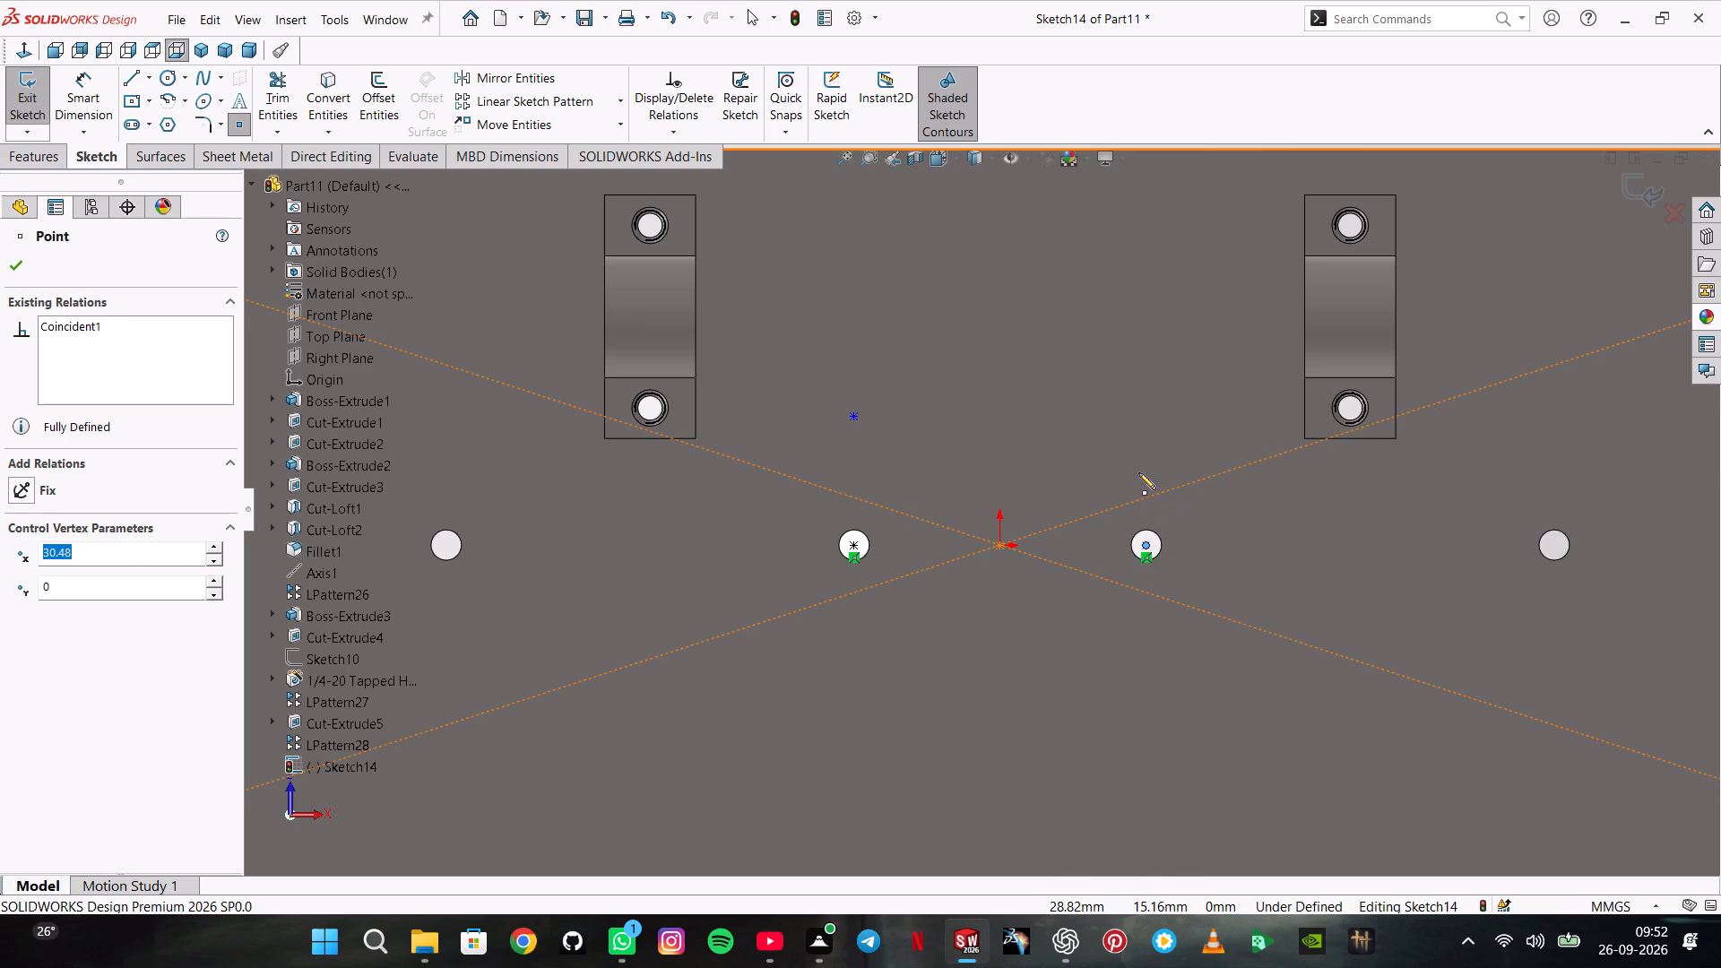
click(1144, 417)
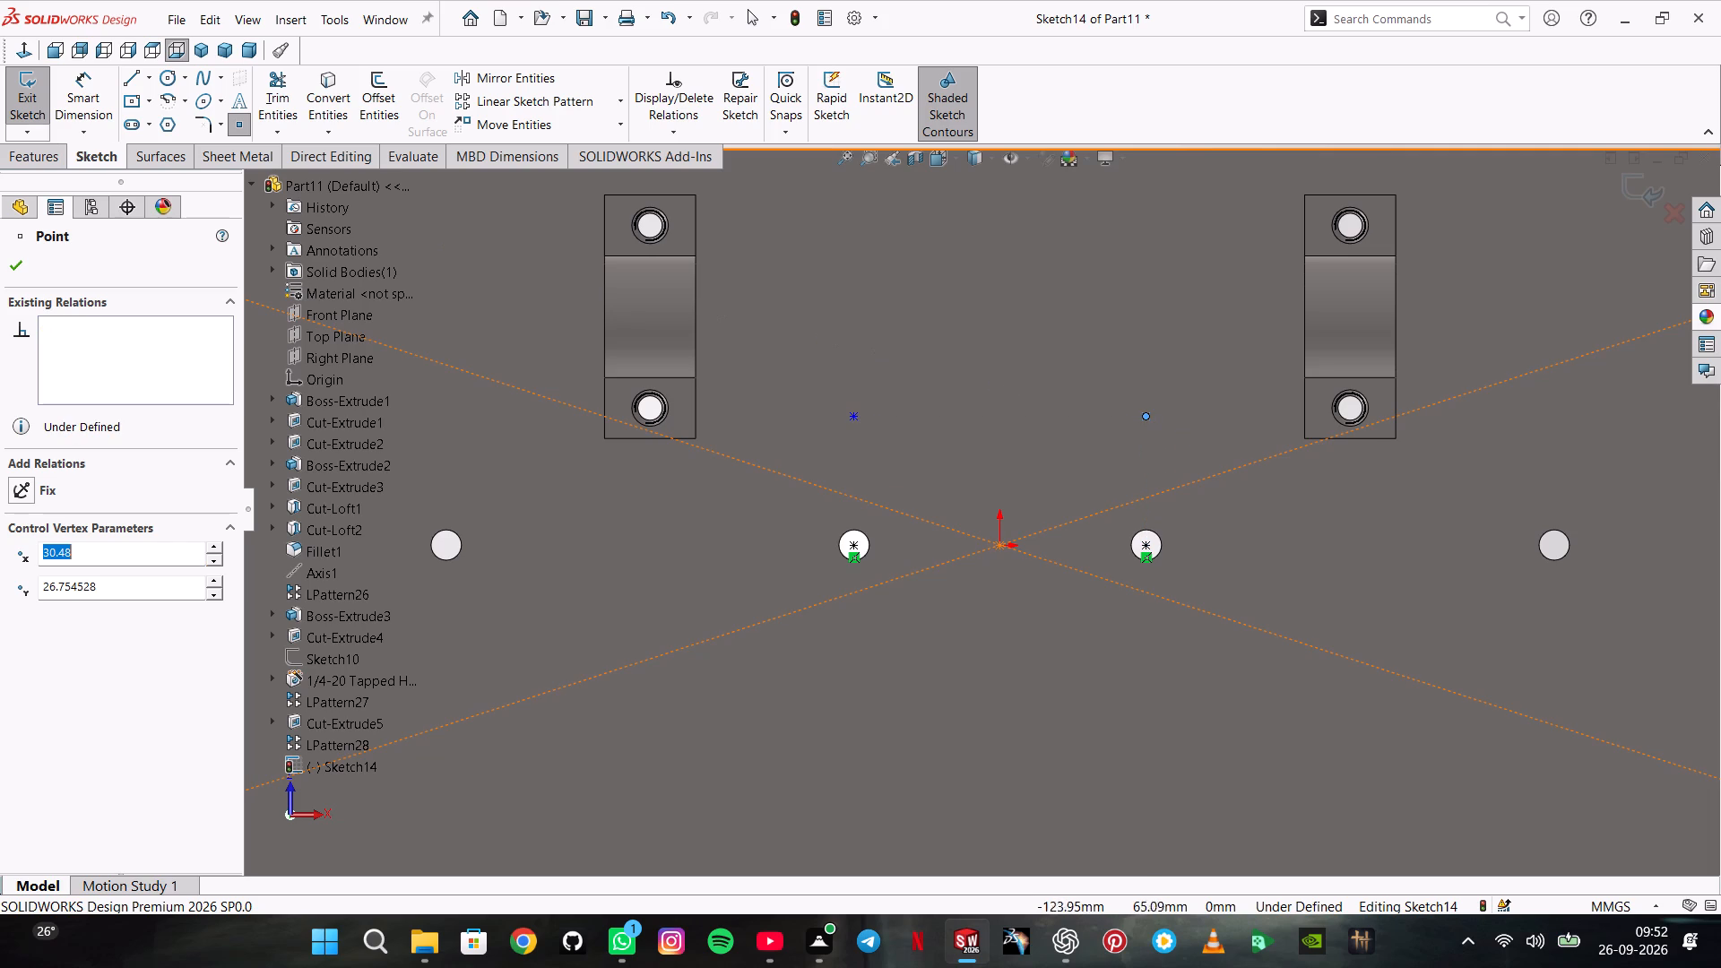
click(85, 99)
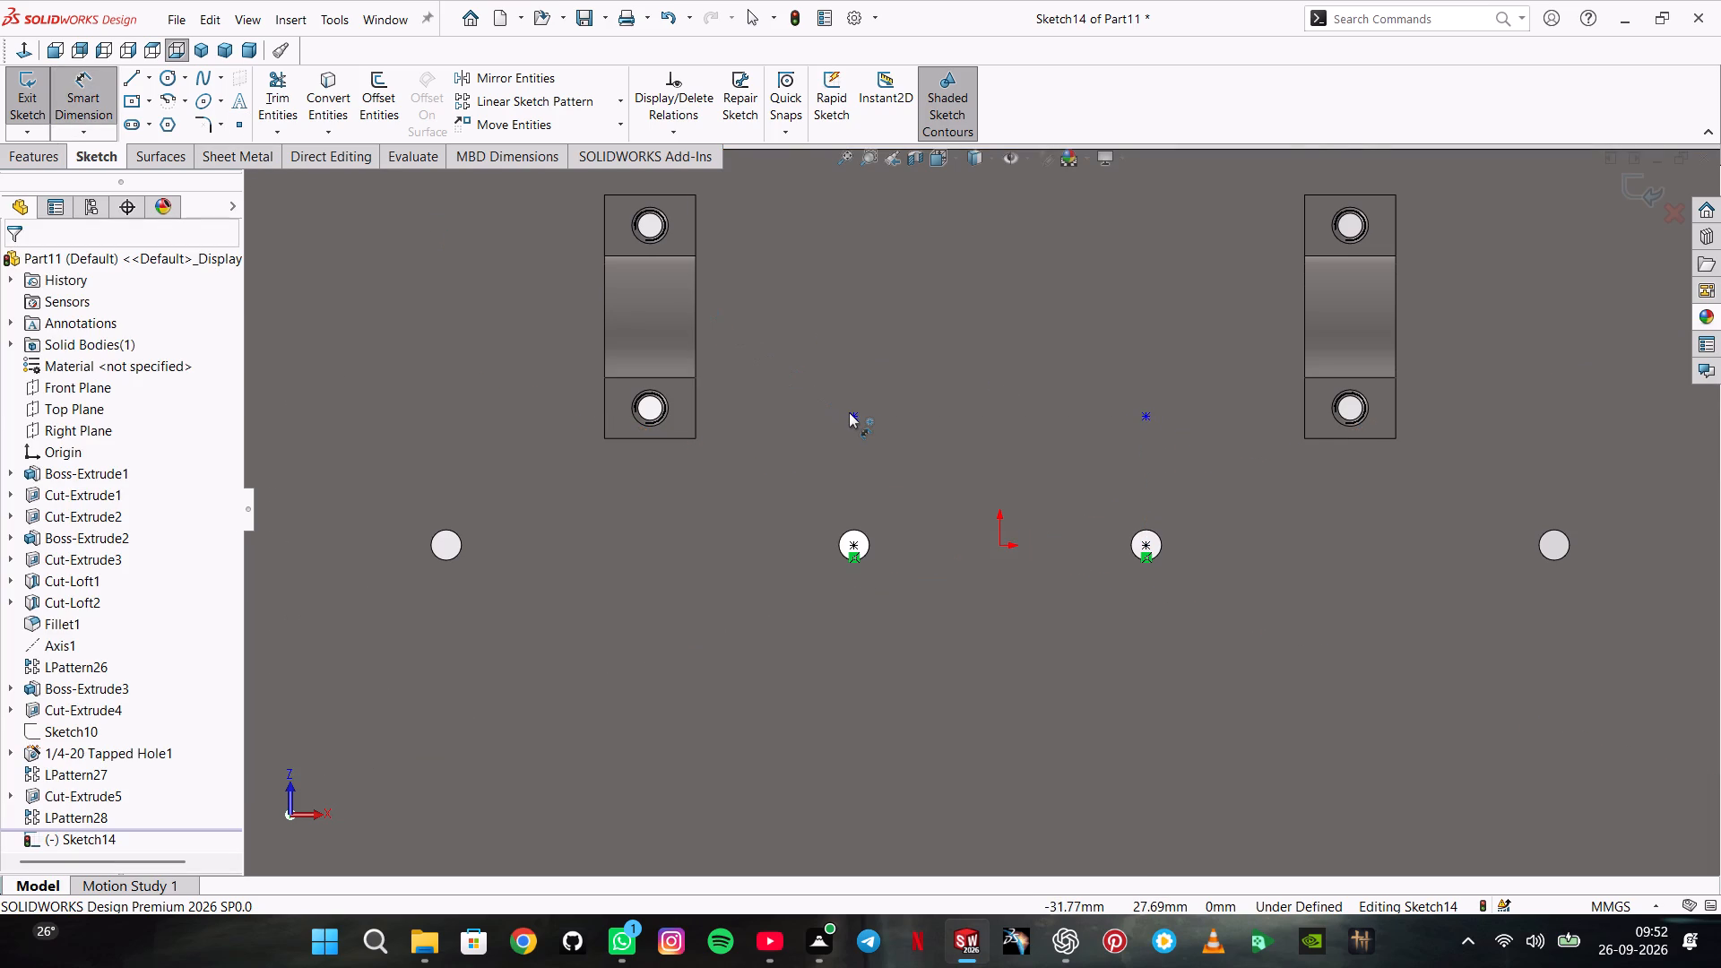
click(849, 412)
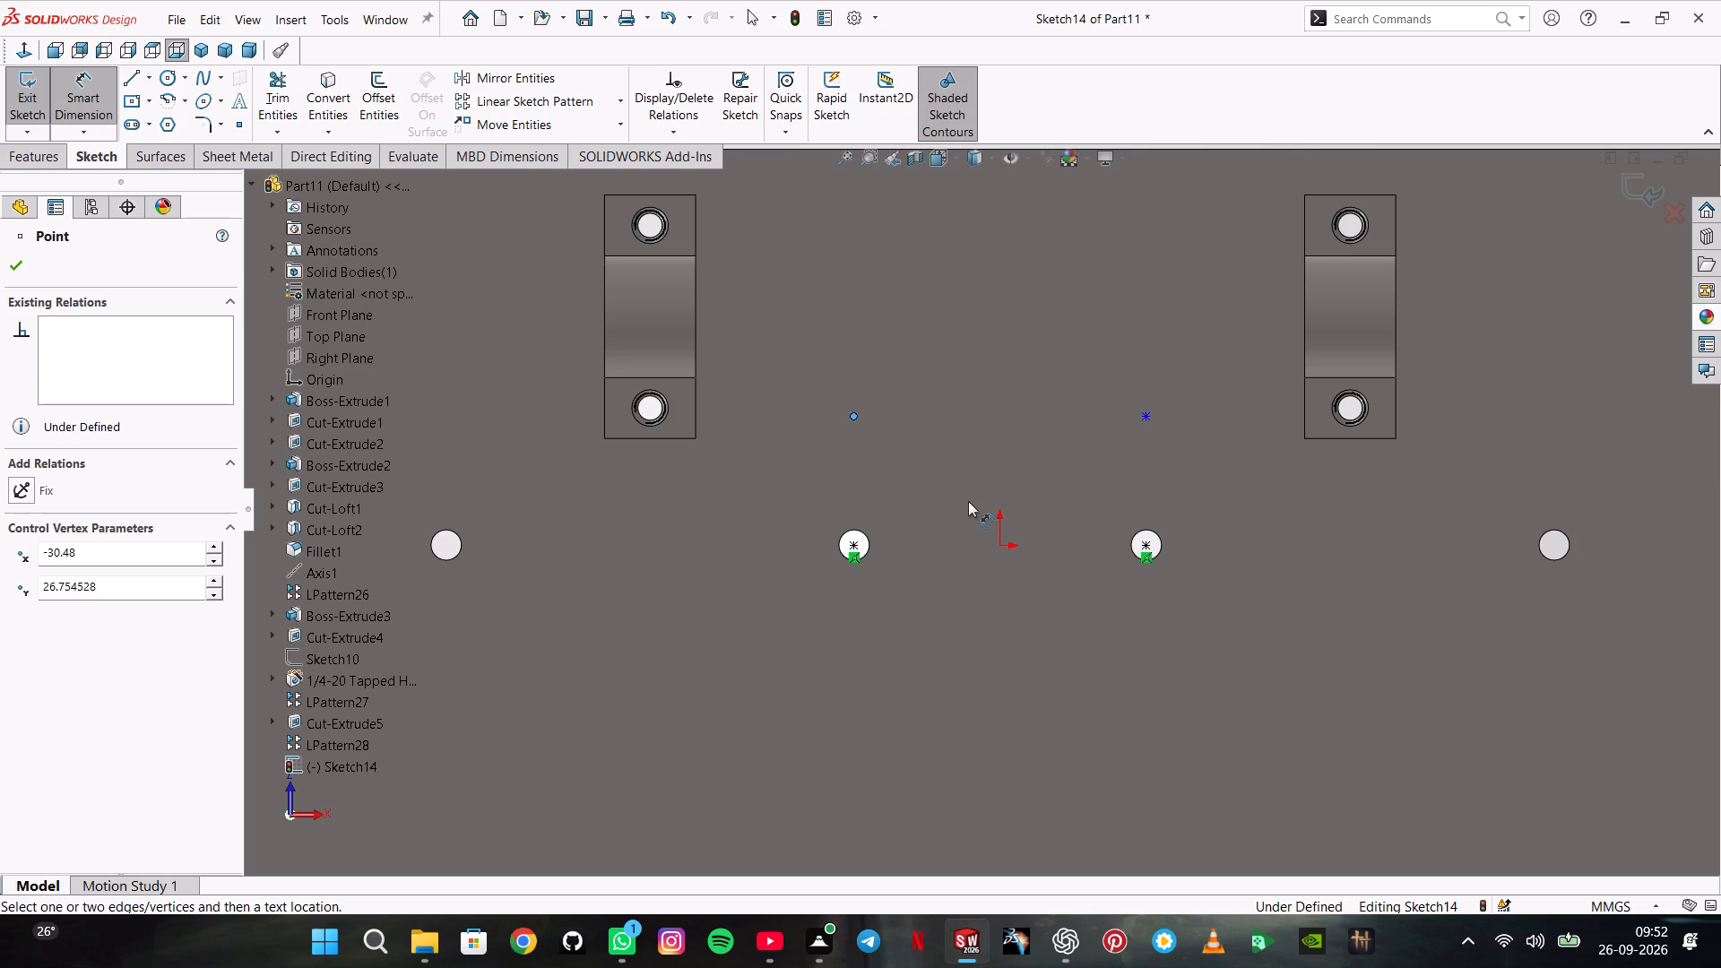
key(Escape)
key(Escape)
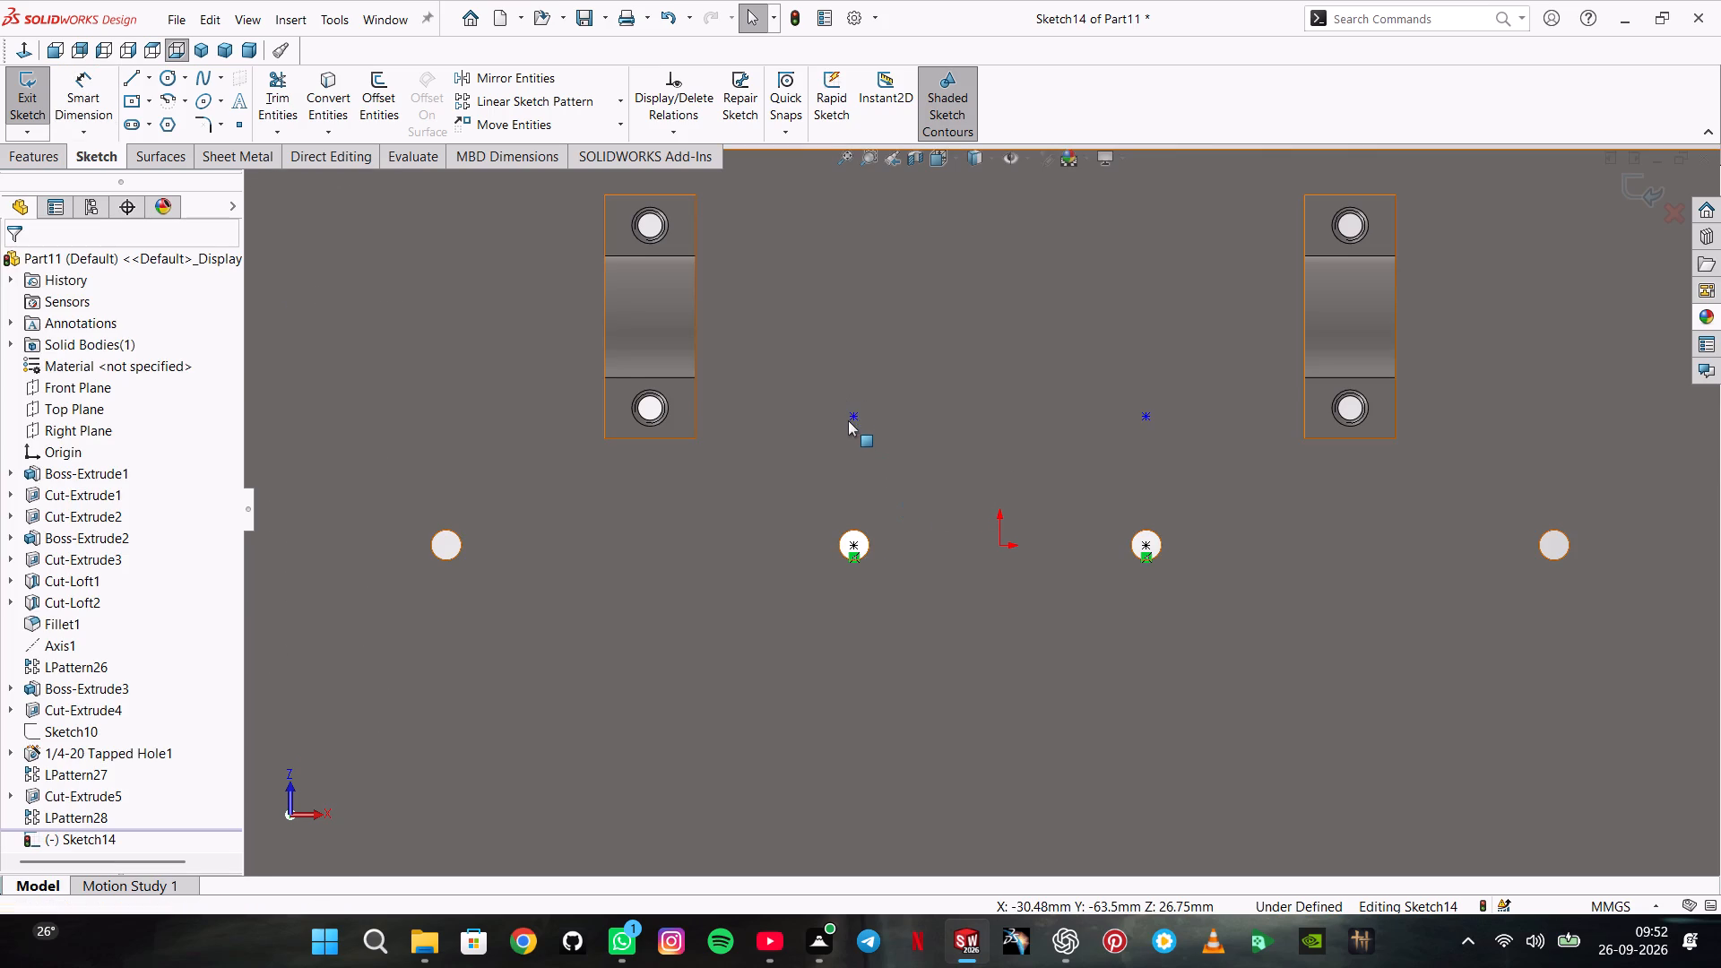
Add a horizontal relation between the two free sketch points beside the middle through holes.
click(852, 419)
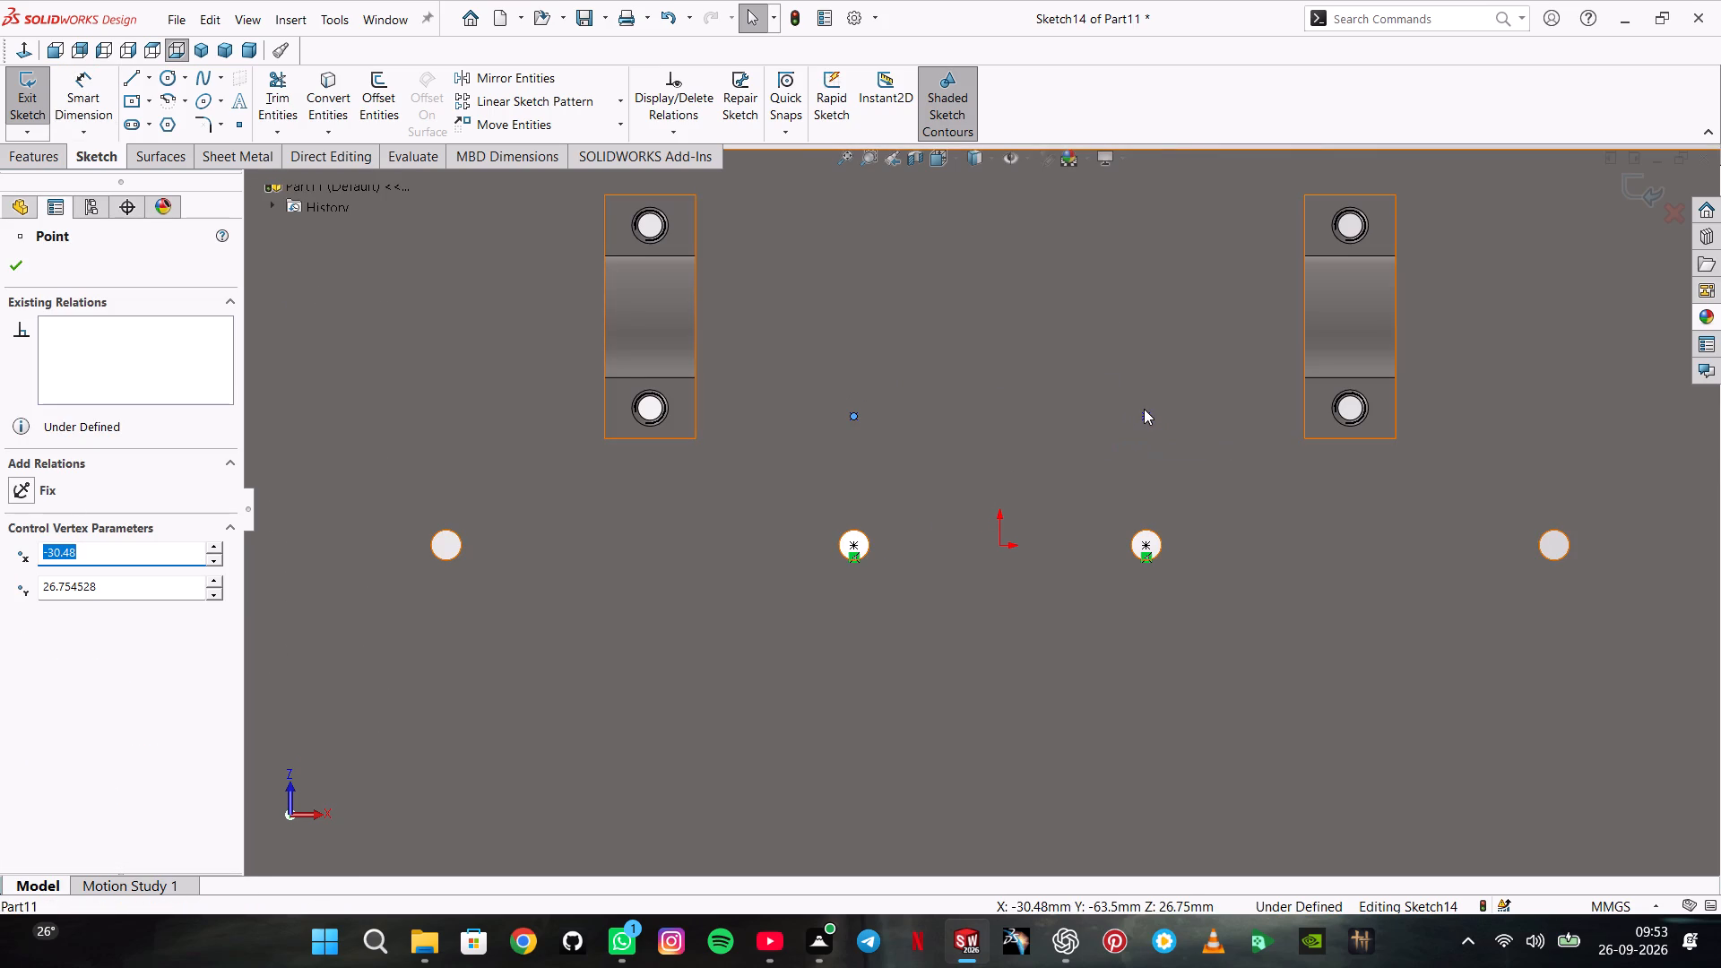
ctrl+click(1148, 418)
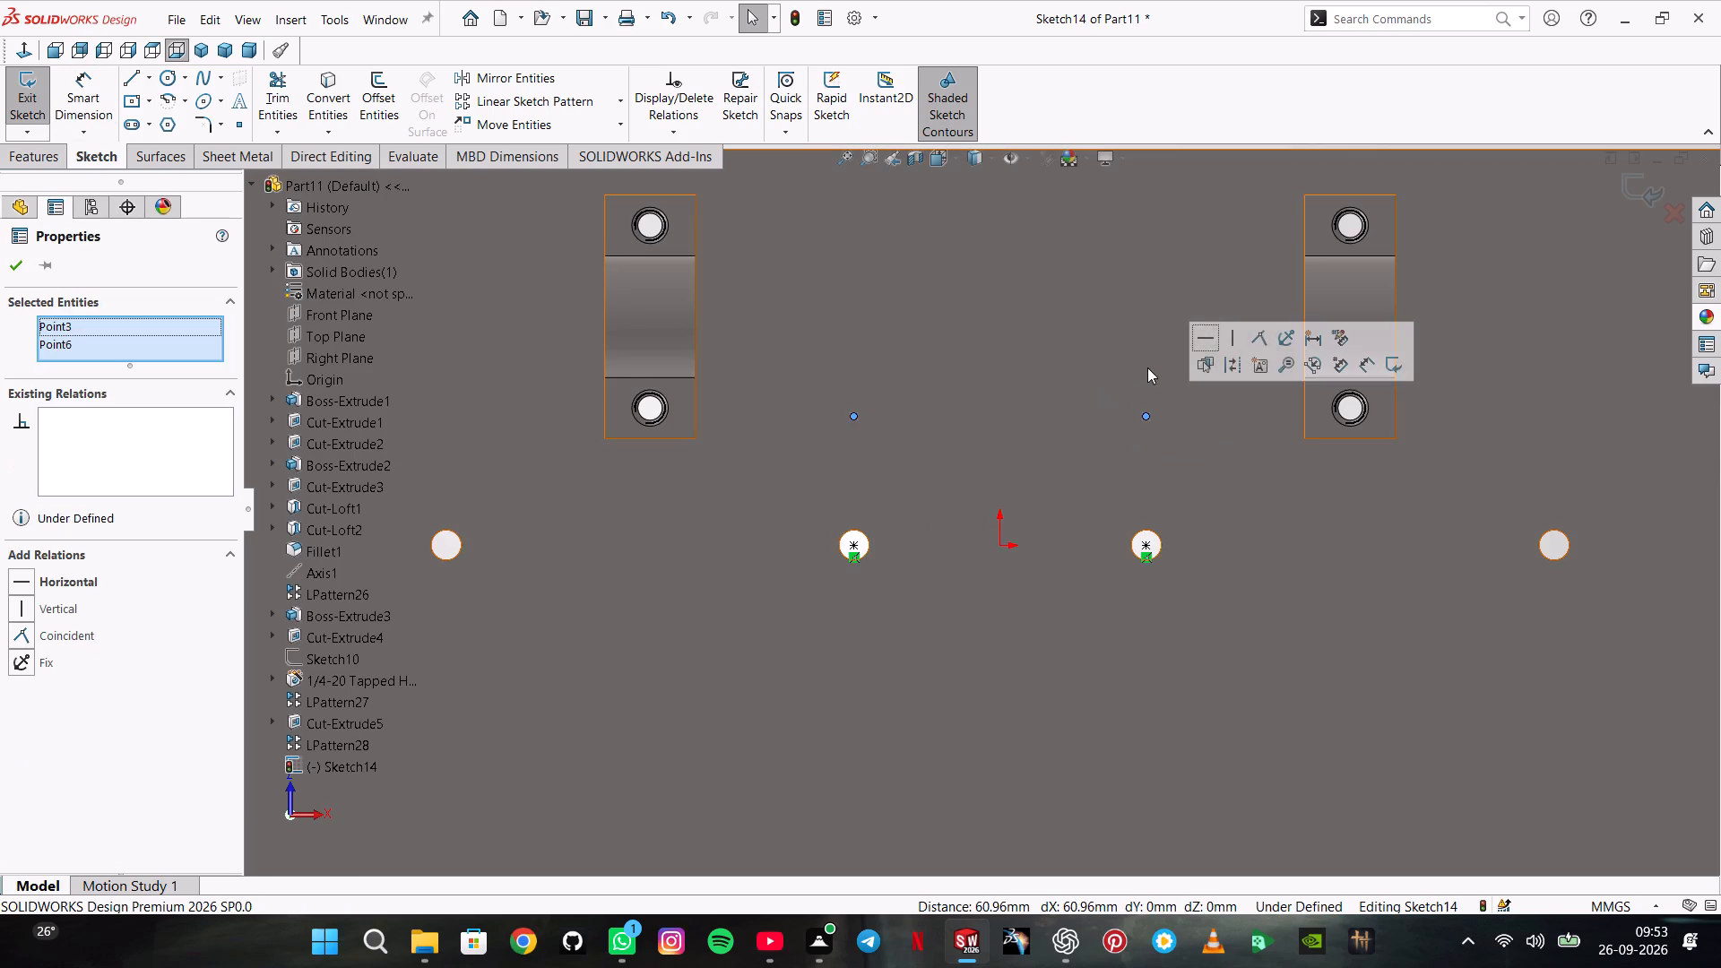
click(1201, 346)
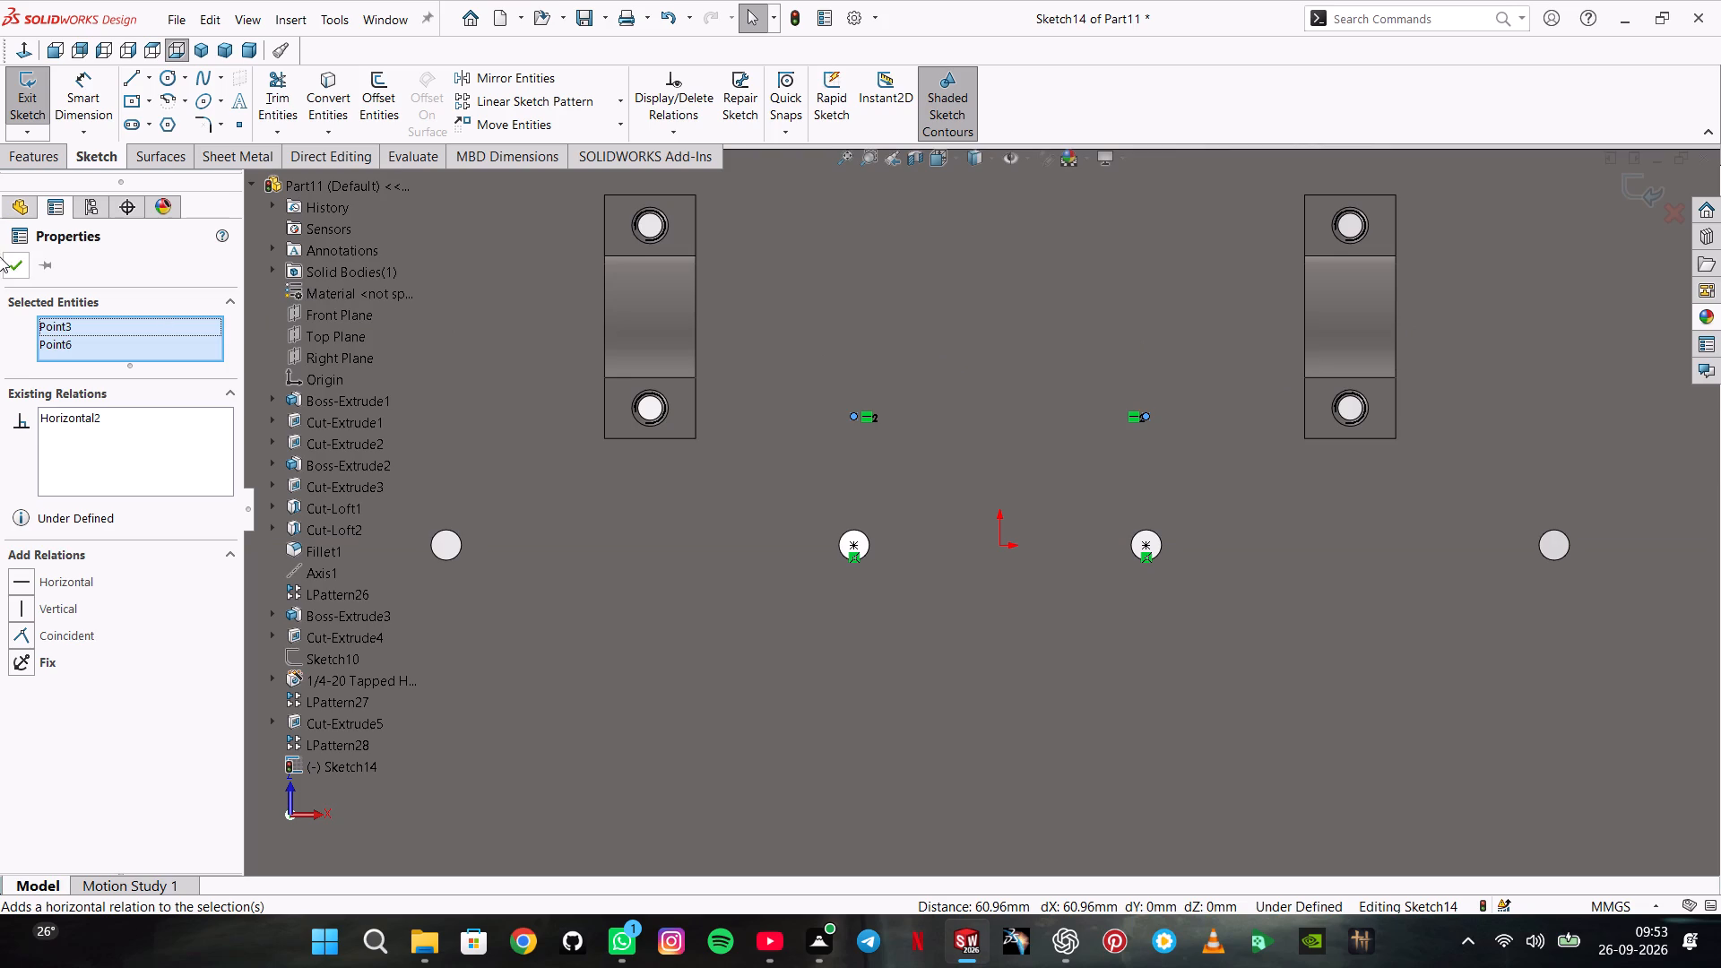
click(22, 262)
Dimension the negative-X free point at 20.32 mm from the centre point of its neighbouring middle through hole.
click(84, 82)
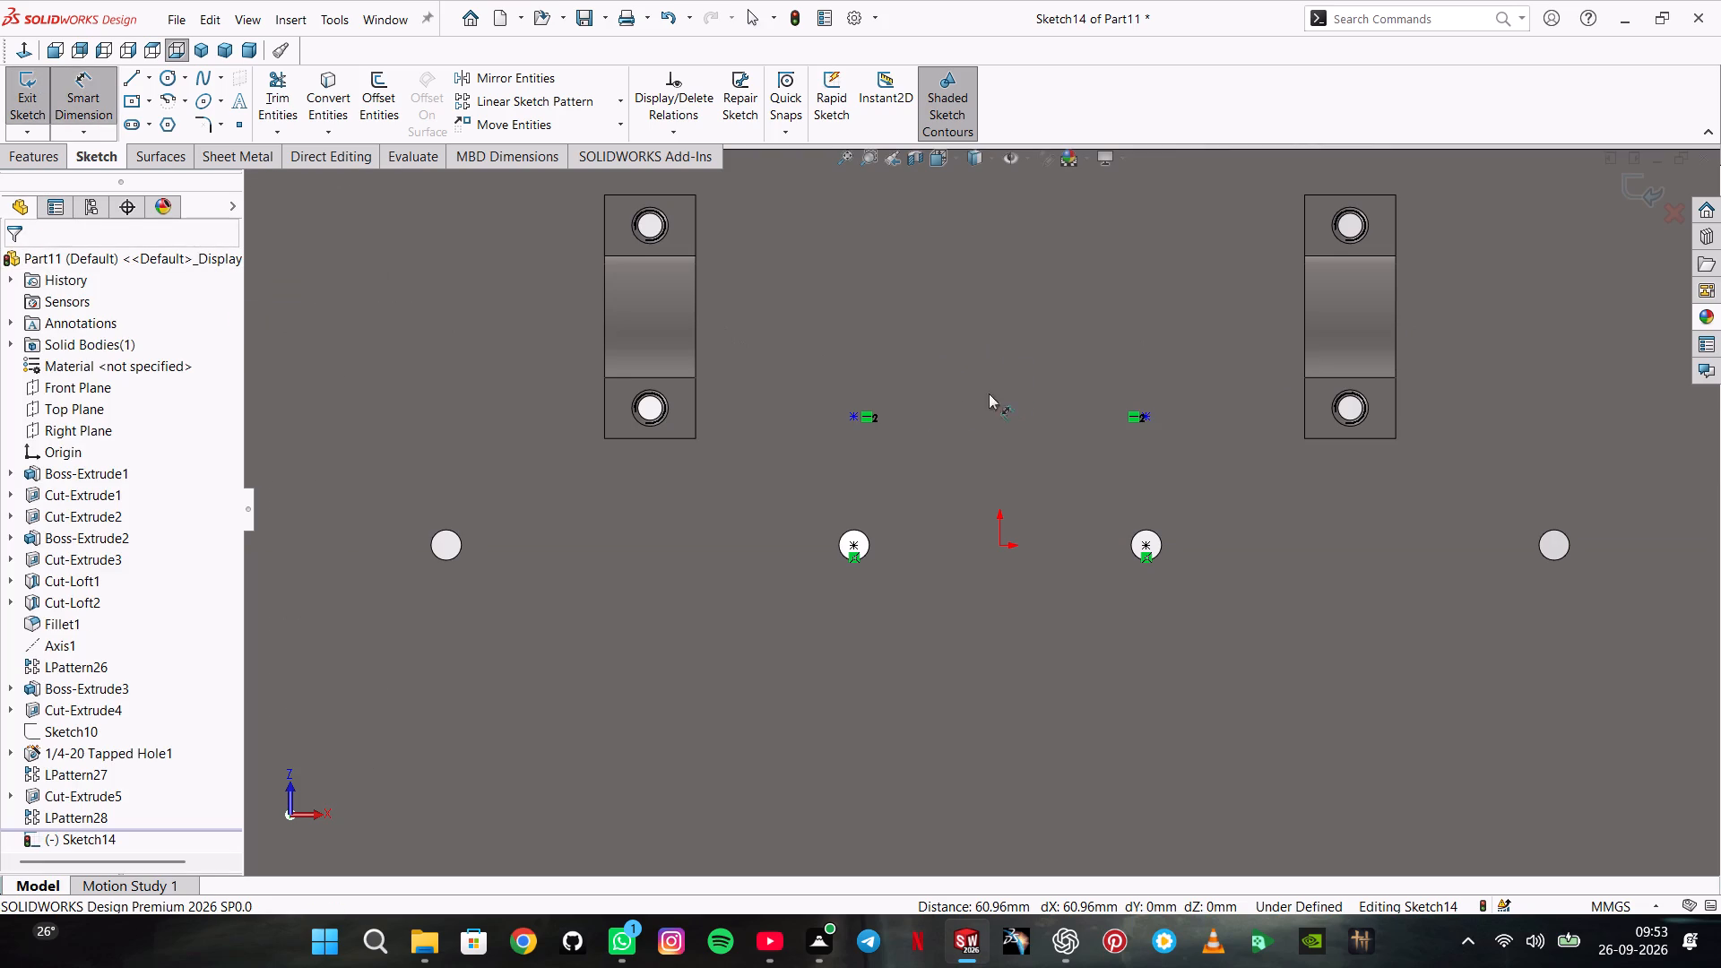
click(853, 414)
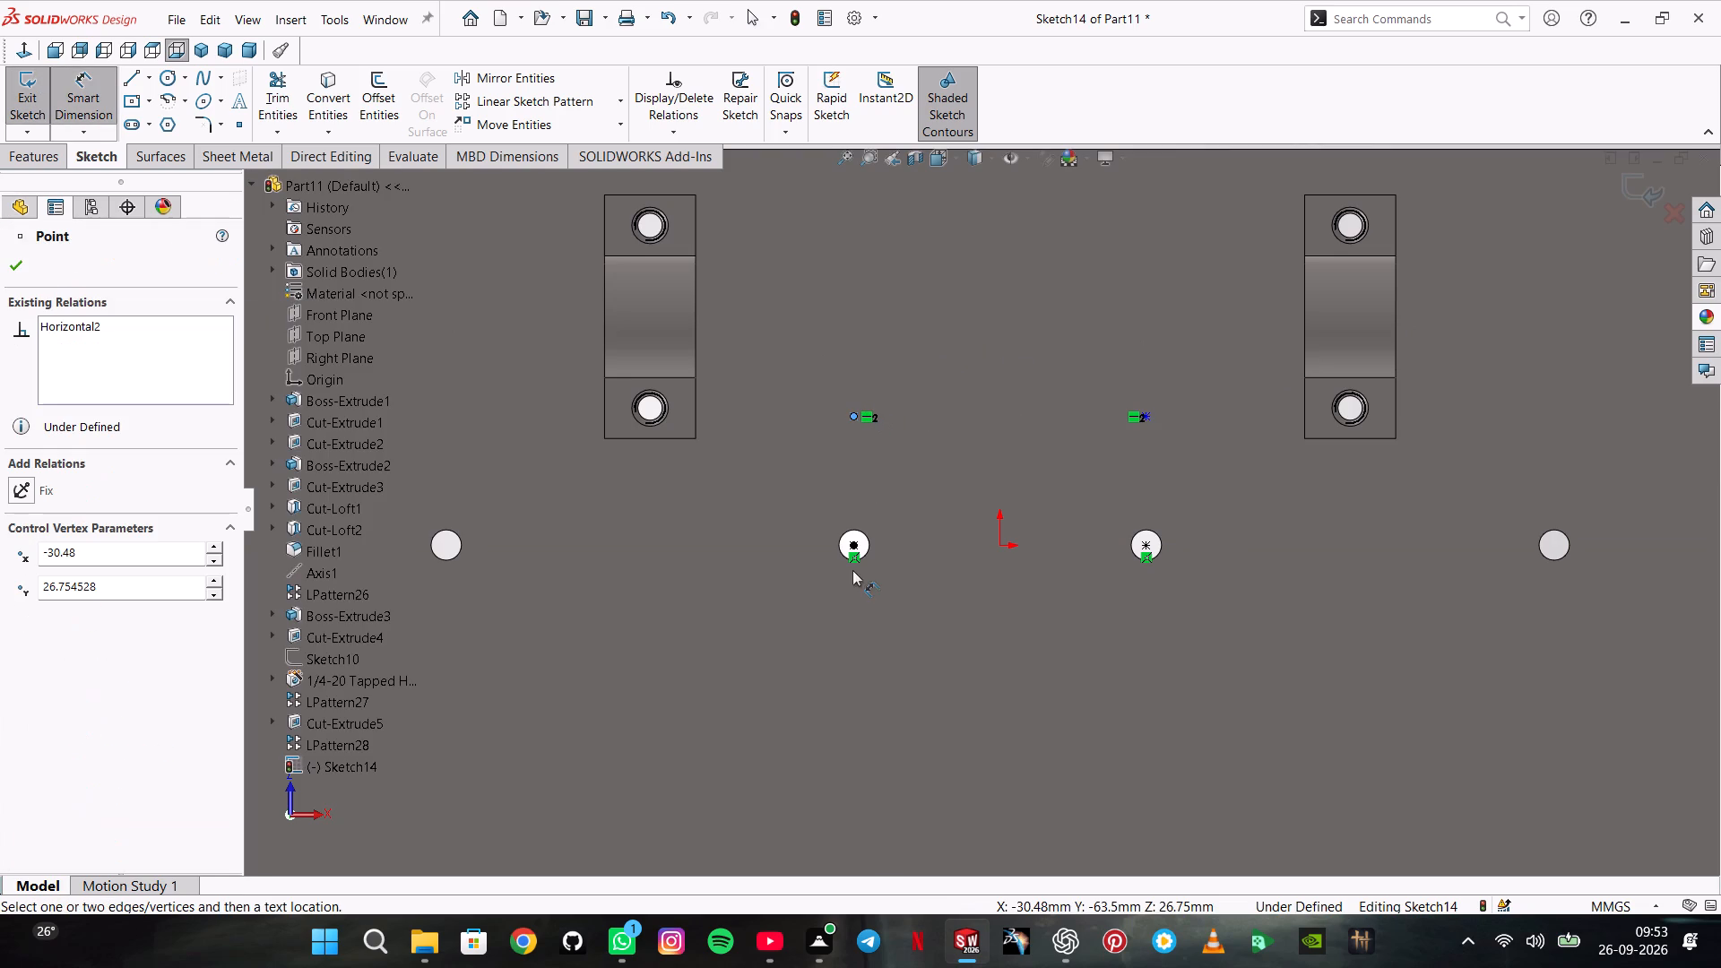
click(858, 542)
click(734, 480)
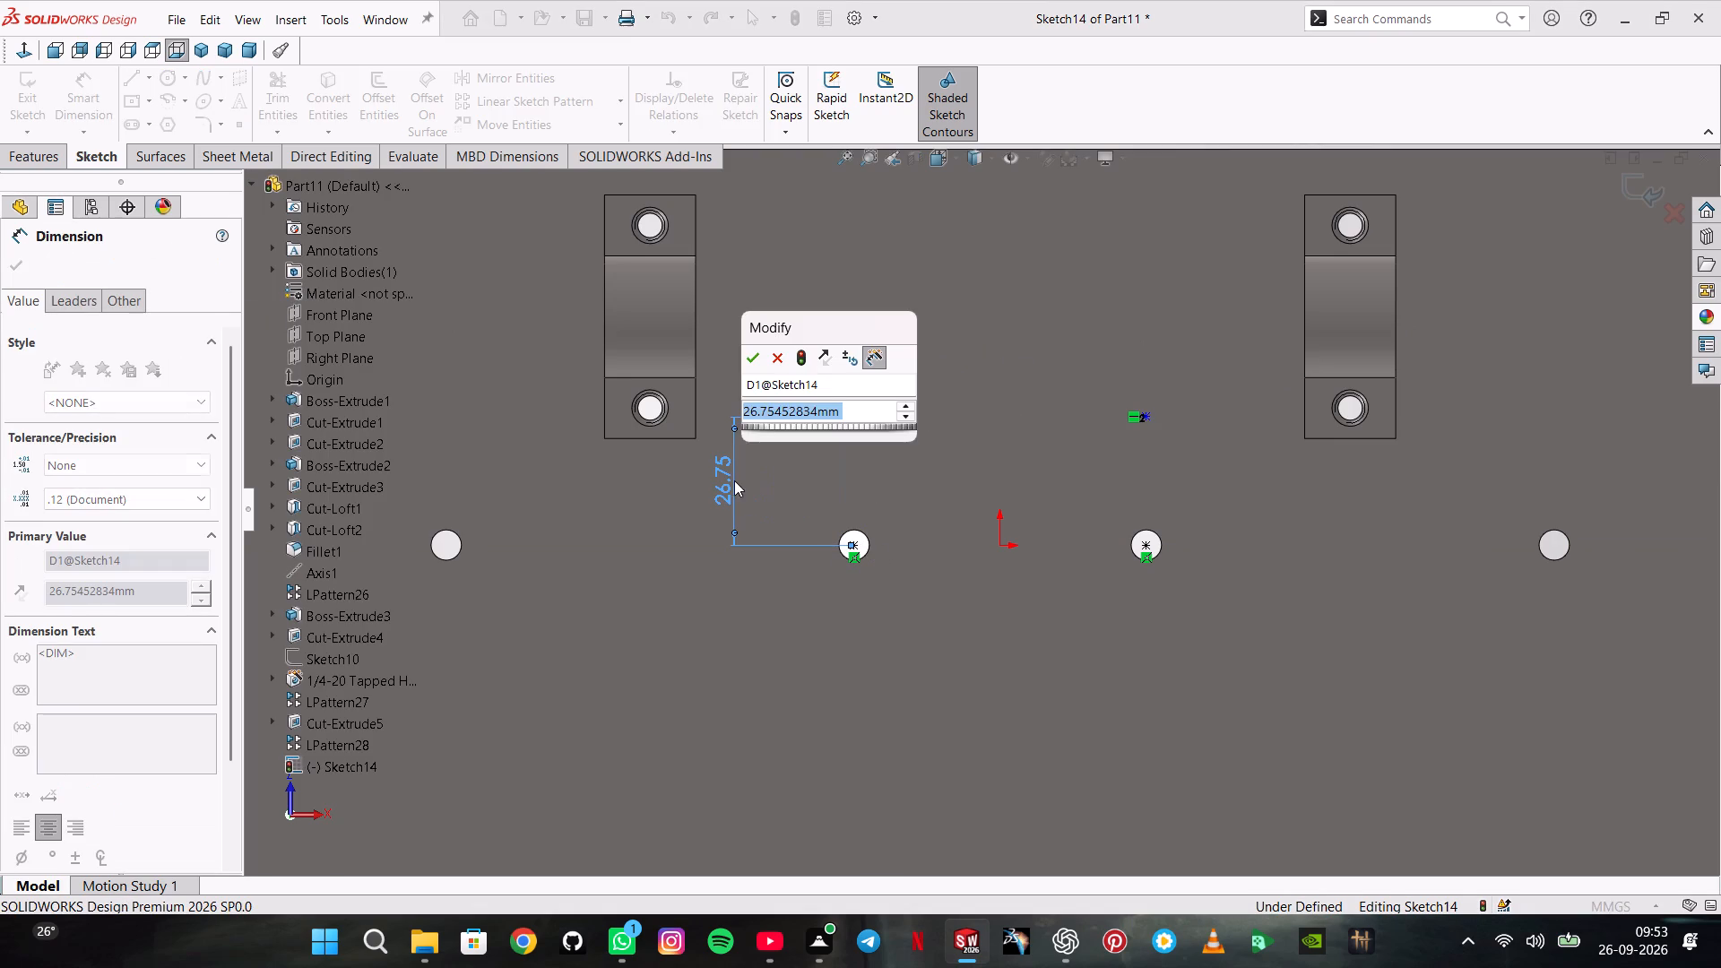
text(20.32)
key(Return)
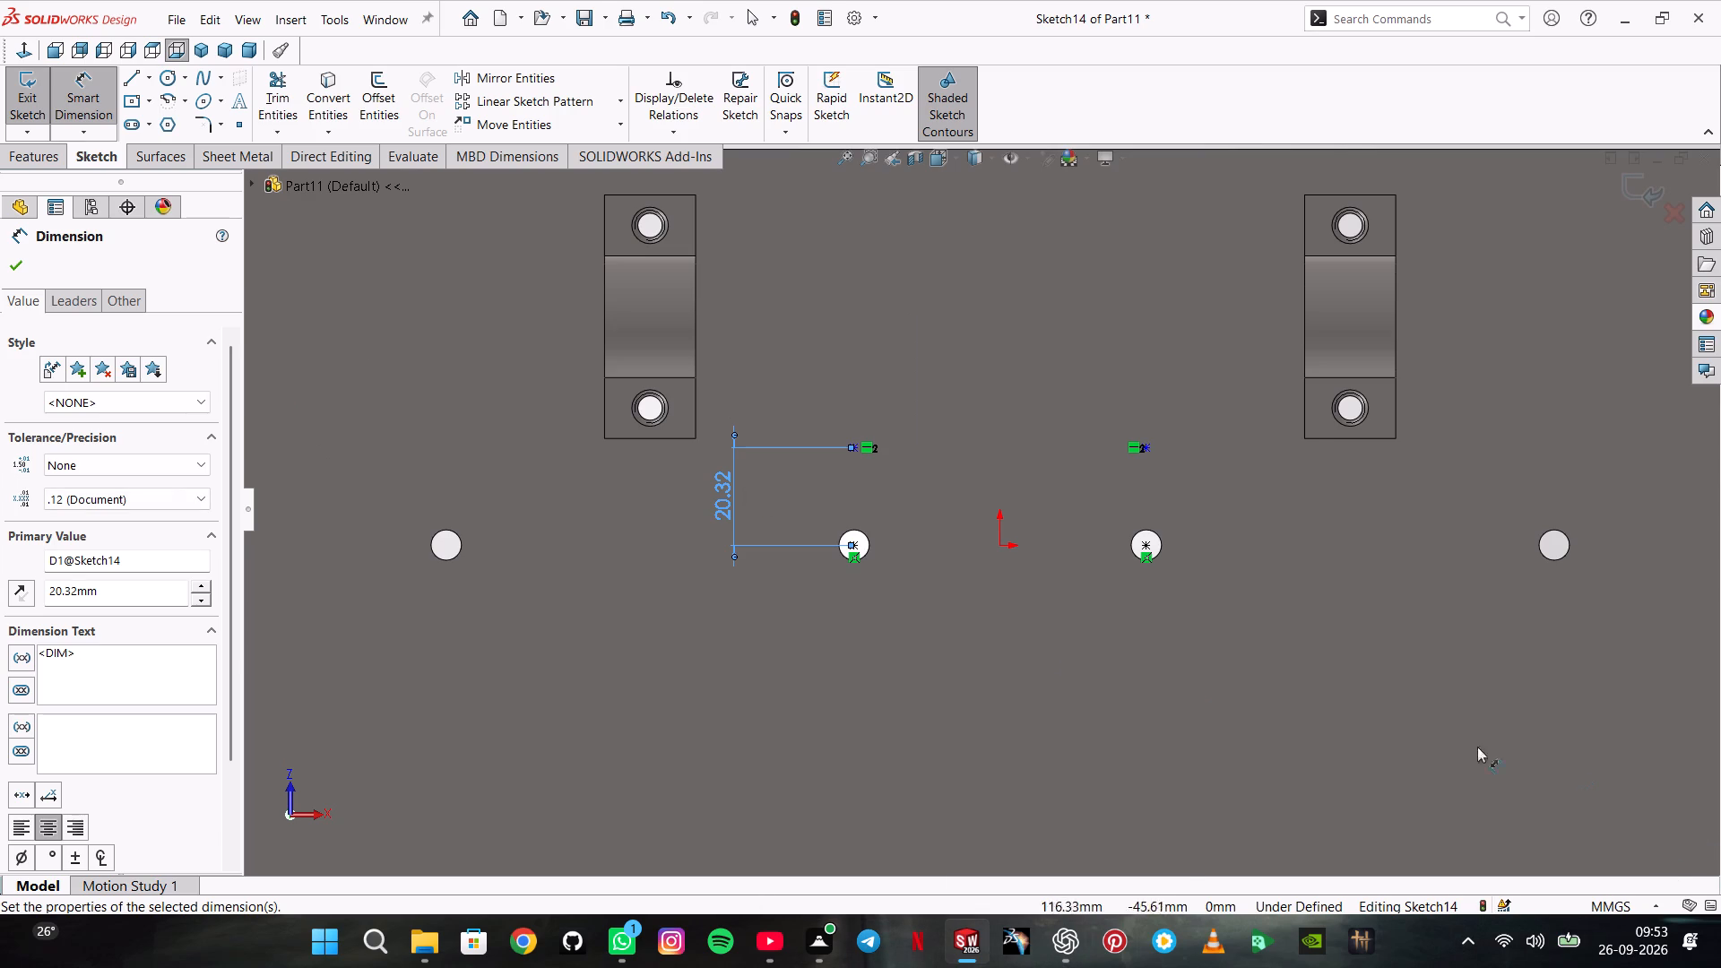
click(16, 262)
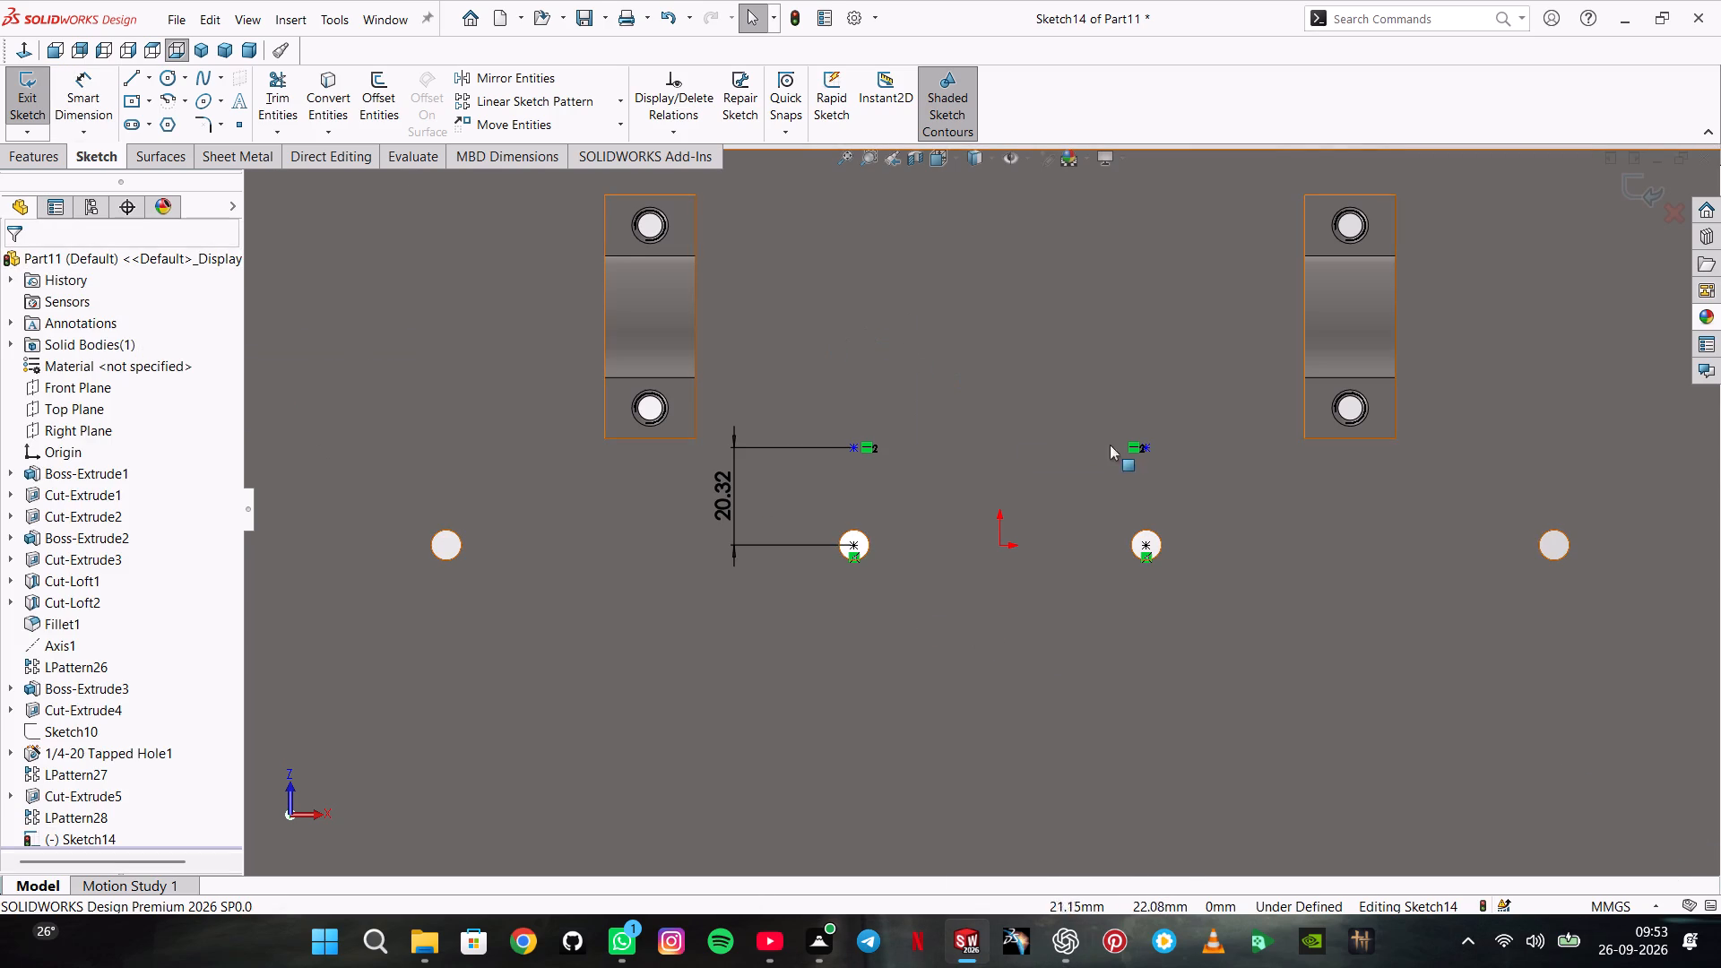
key(grave)
key(Escape)
key(Escape)
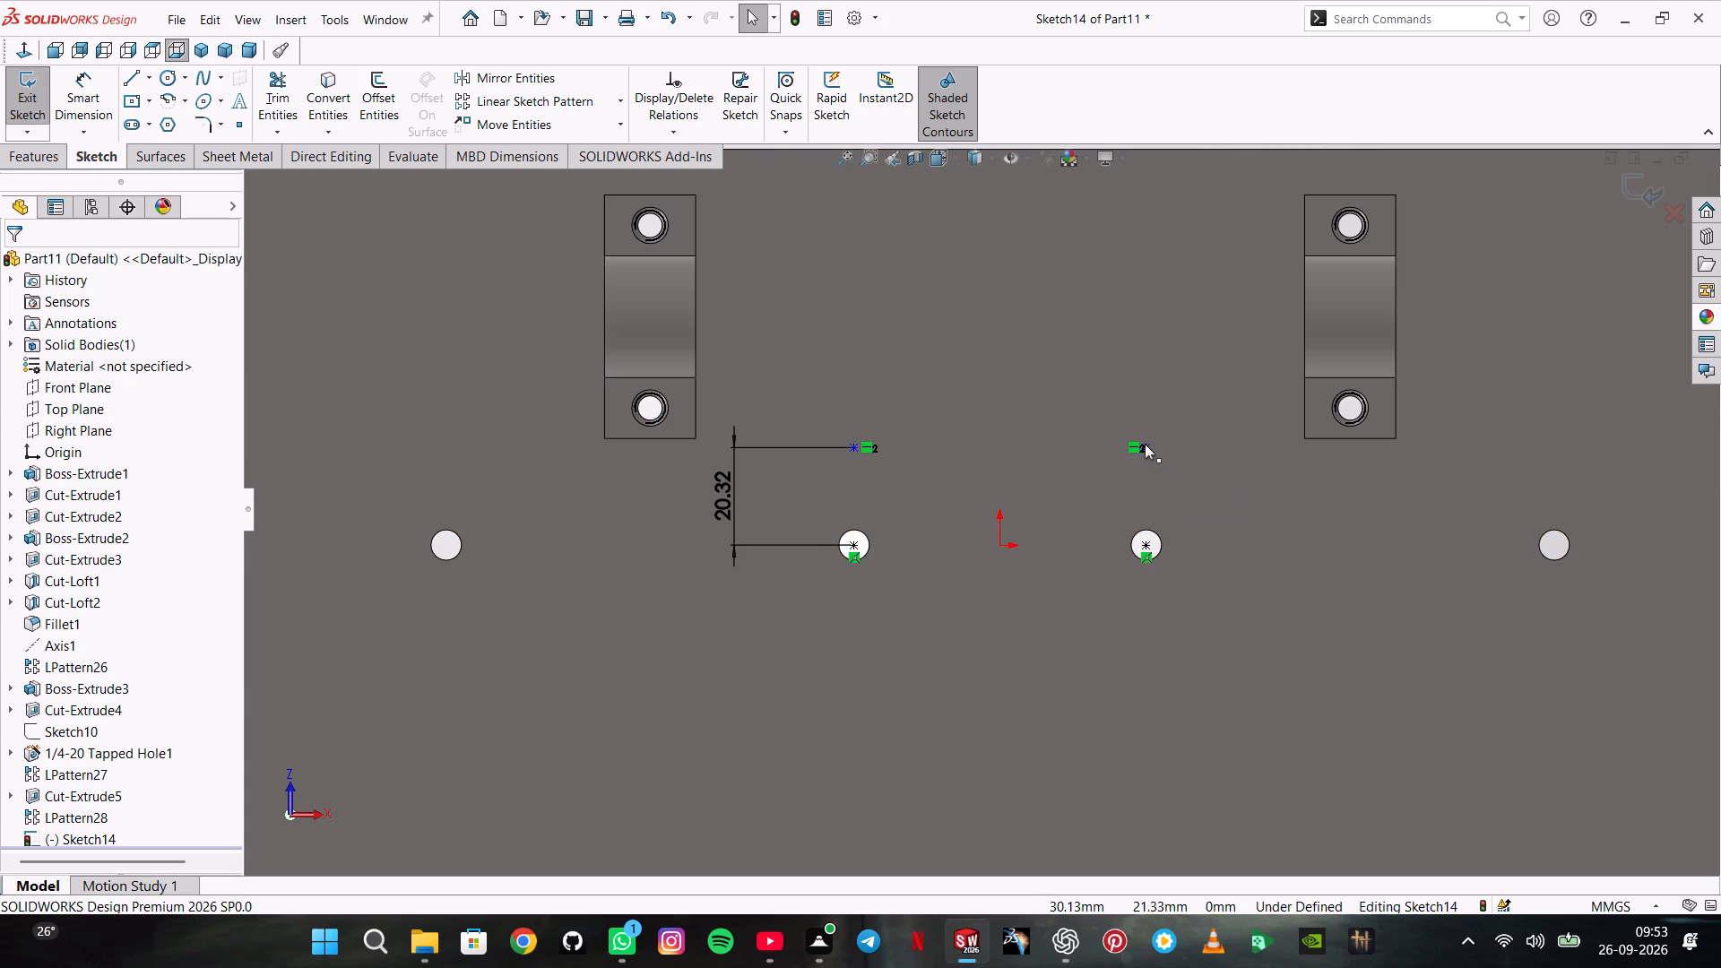
Add vertical relations aligning each of the two offset points with the centre point of its middle through hole.
click(1146, 447)
shift+click(1150, 544)
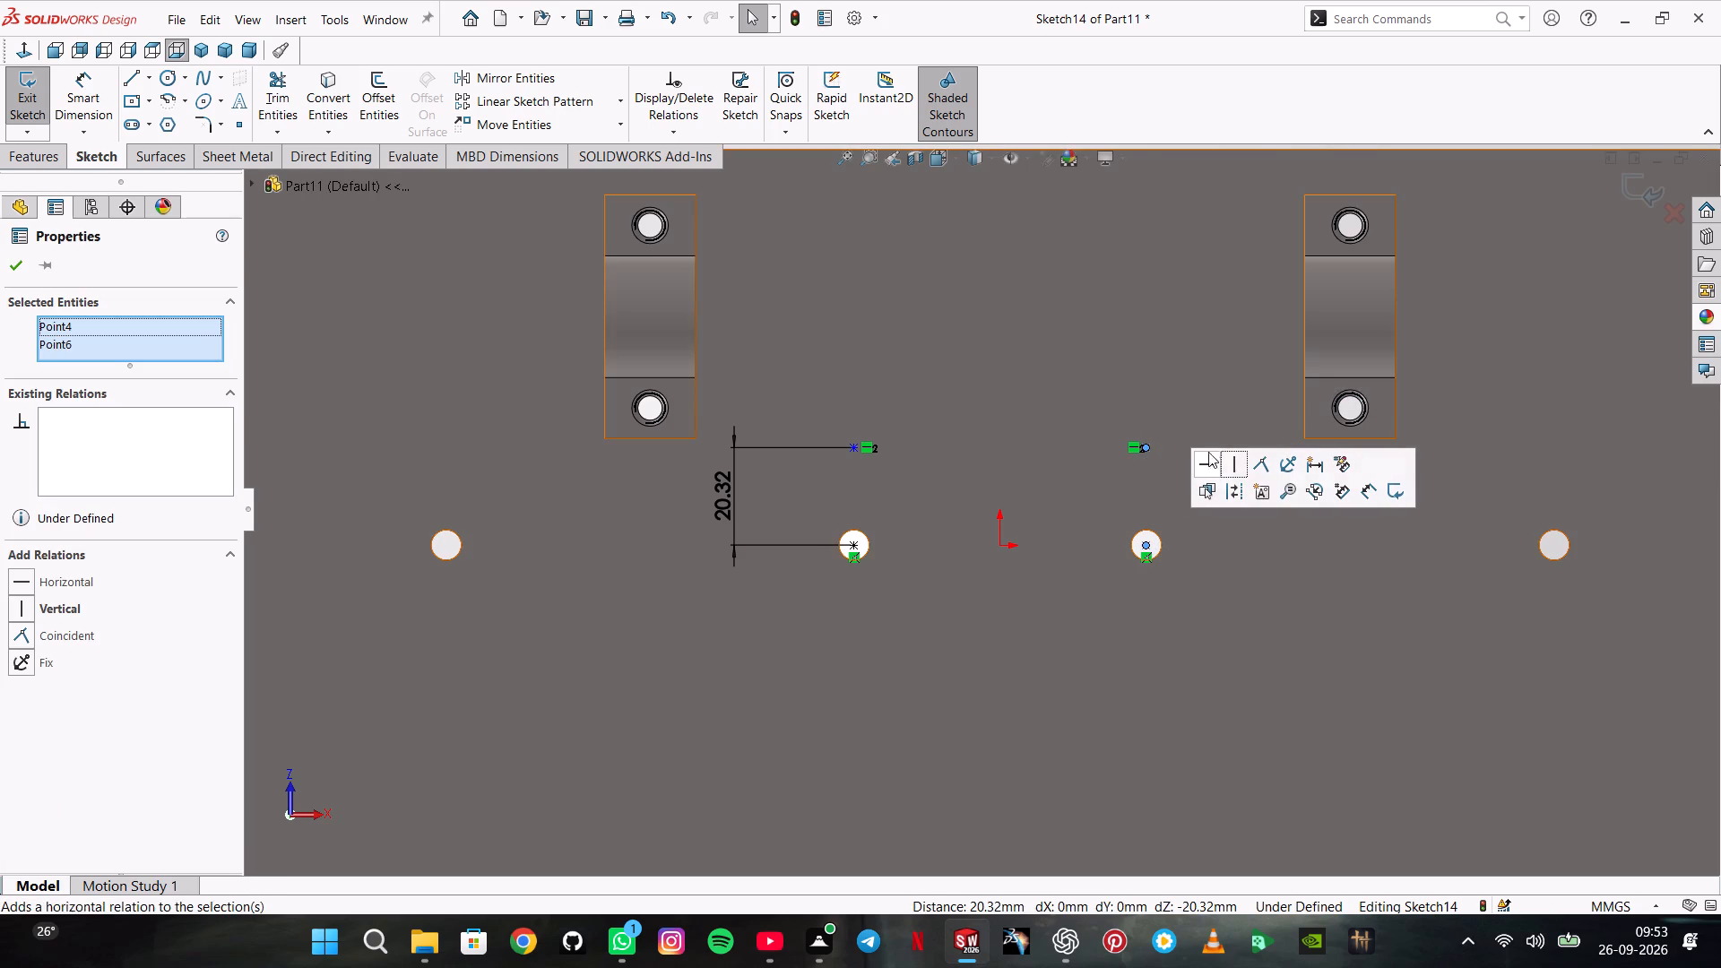
click(1226, 459)
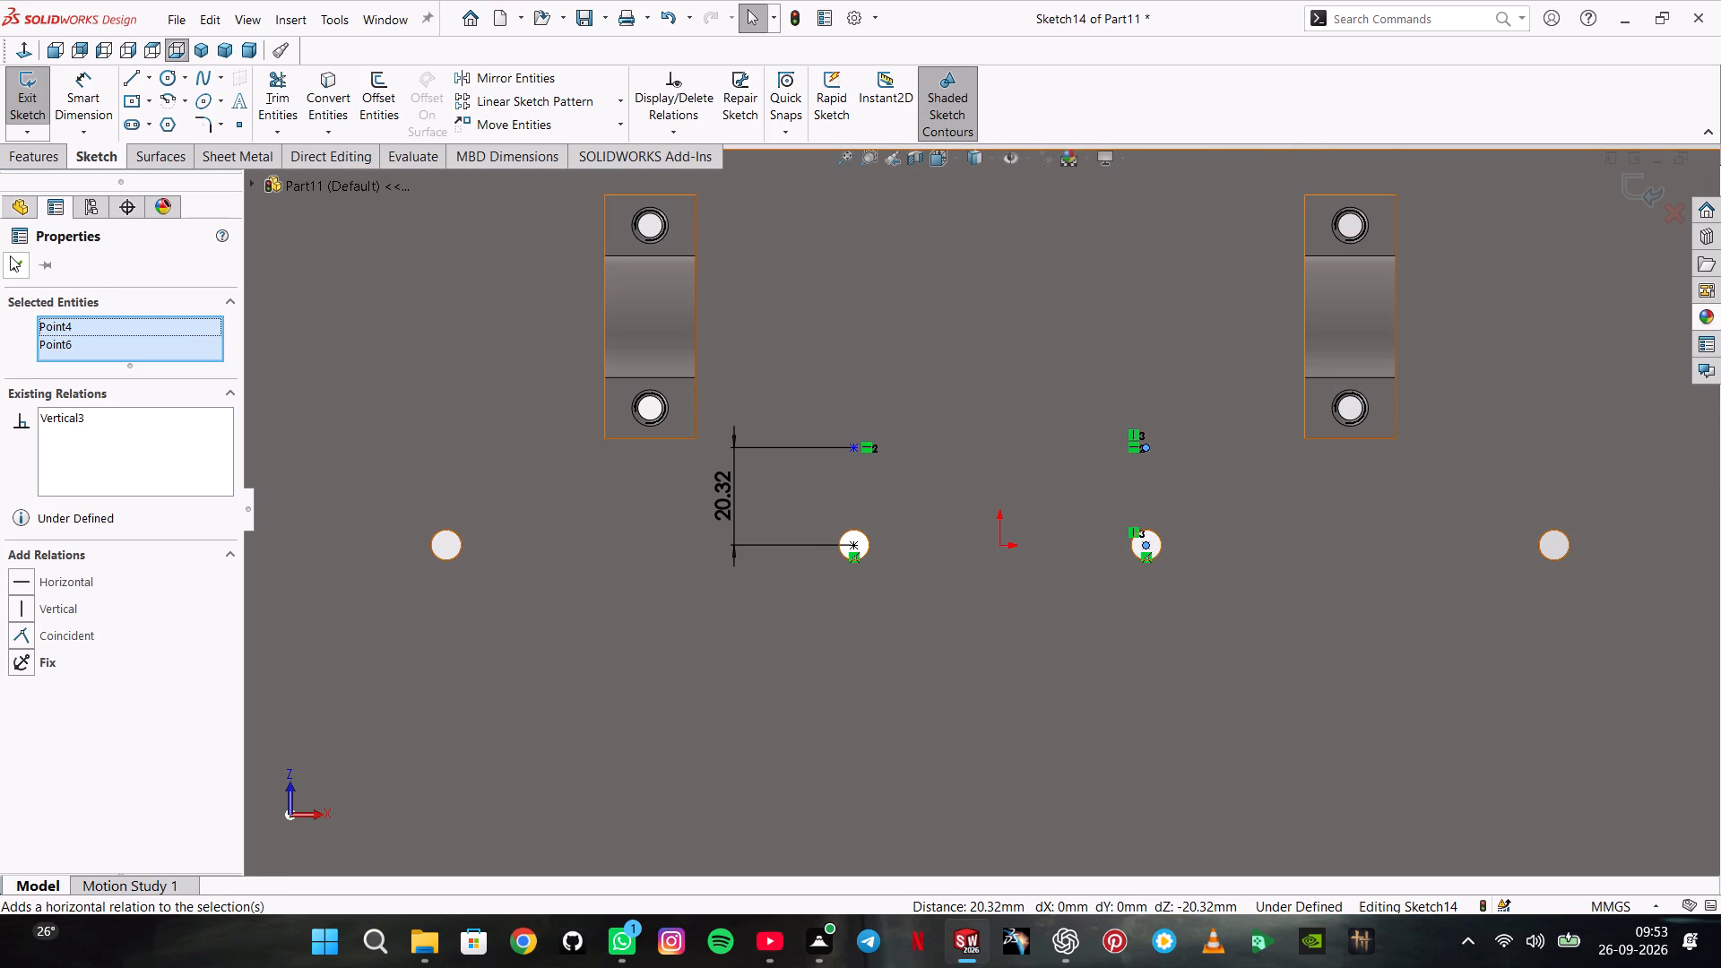
click(10, 255)
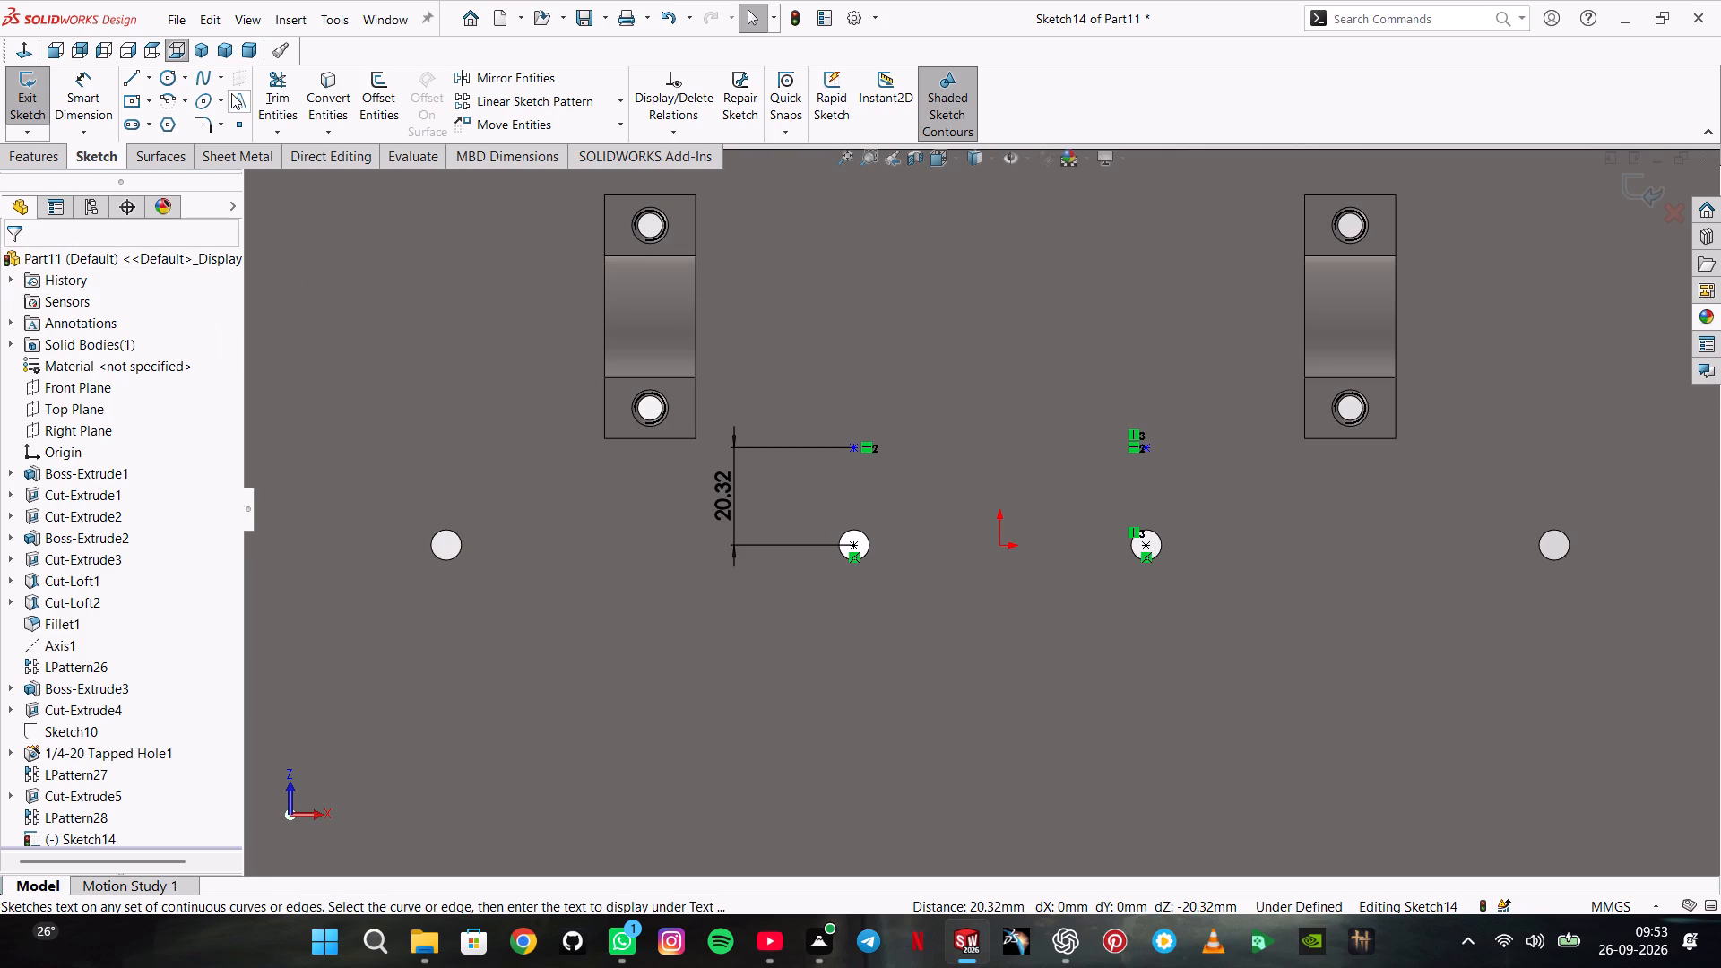
shift+click(856, 545)
shift+click(852, 443)
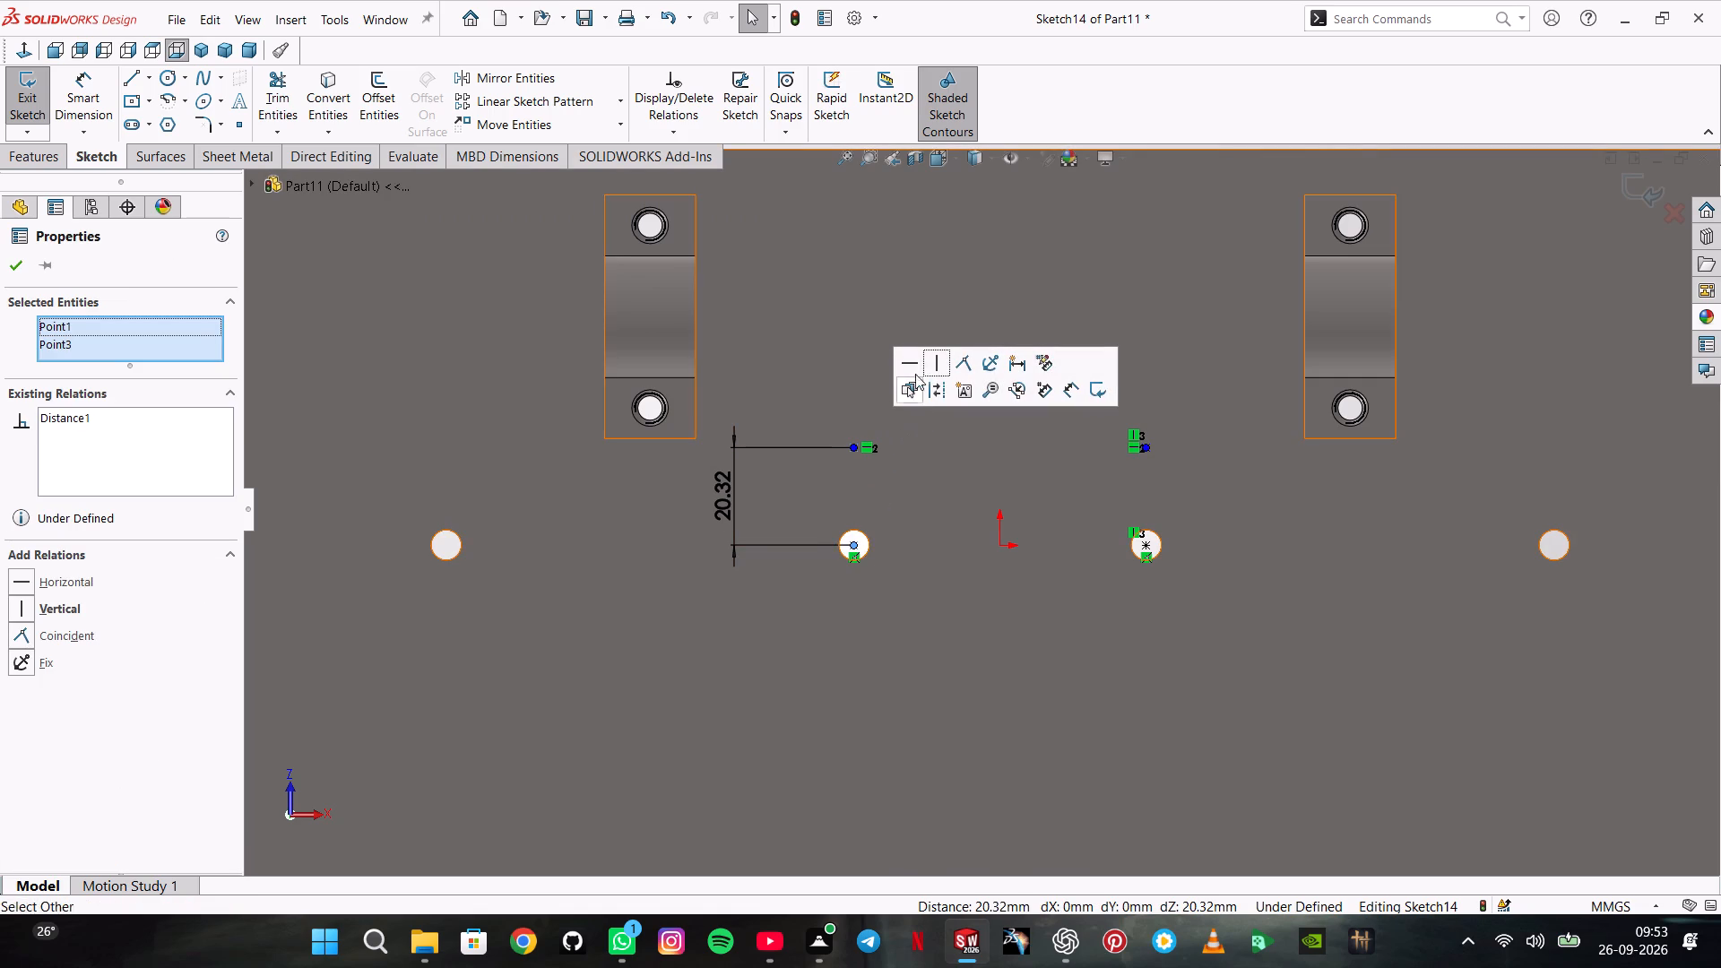
click(929, 364)
key(Escape)
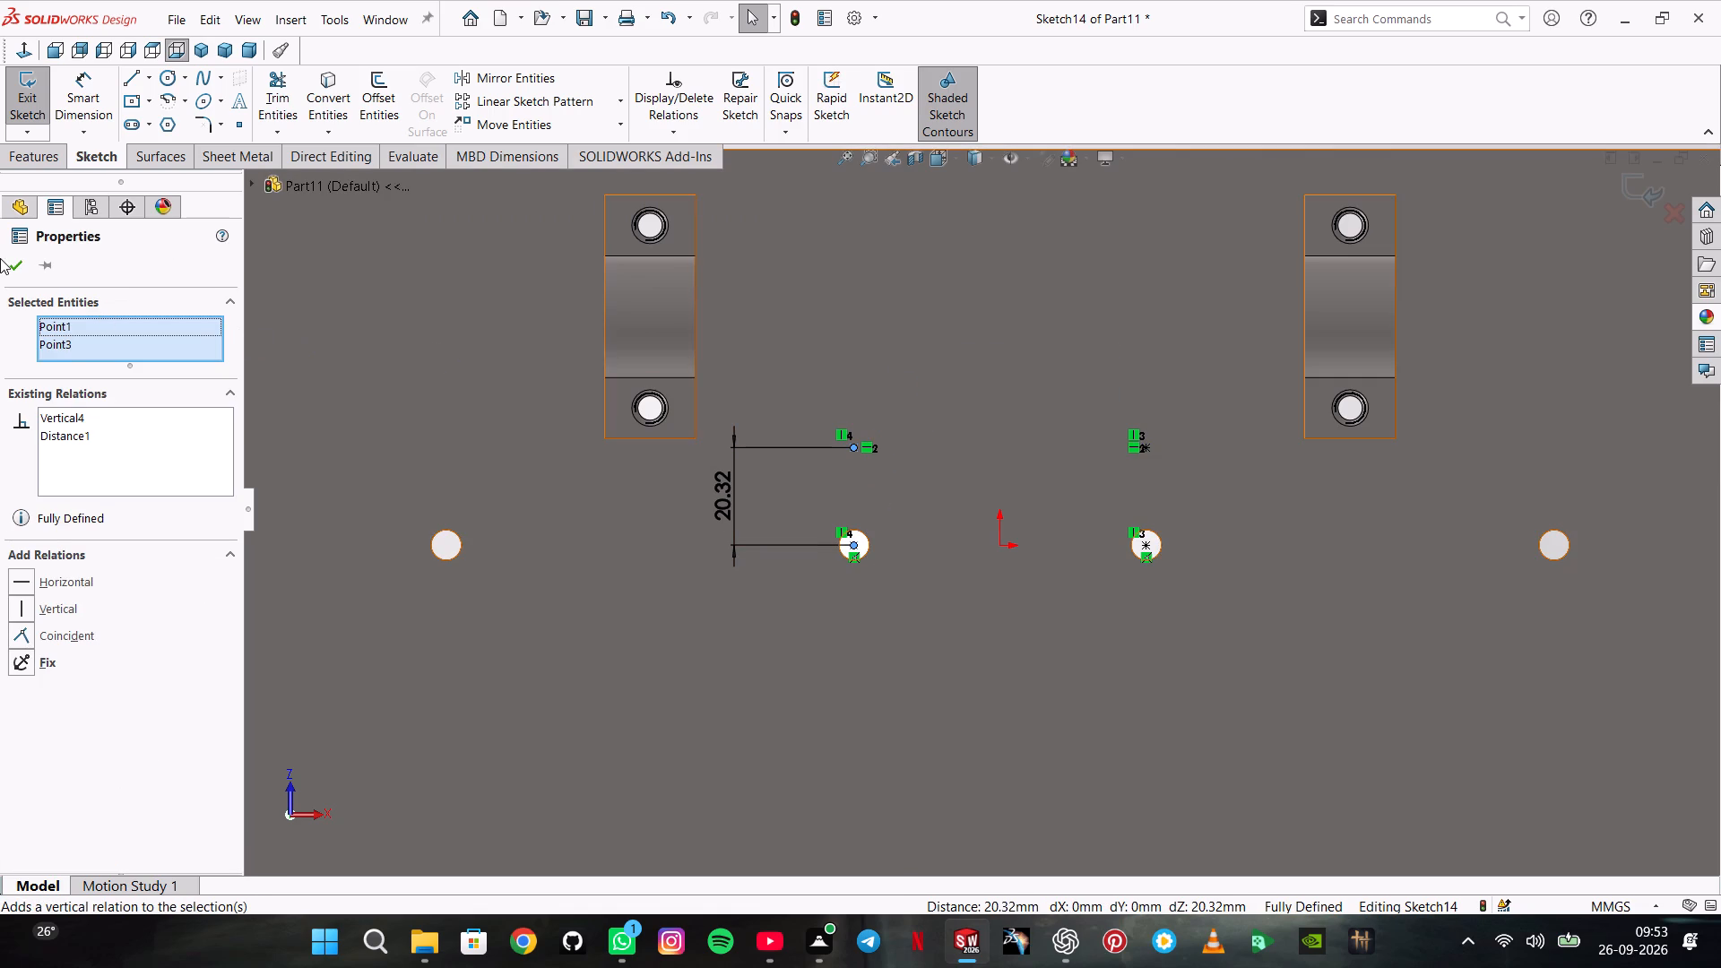
click(13, 262)
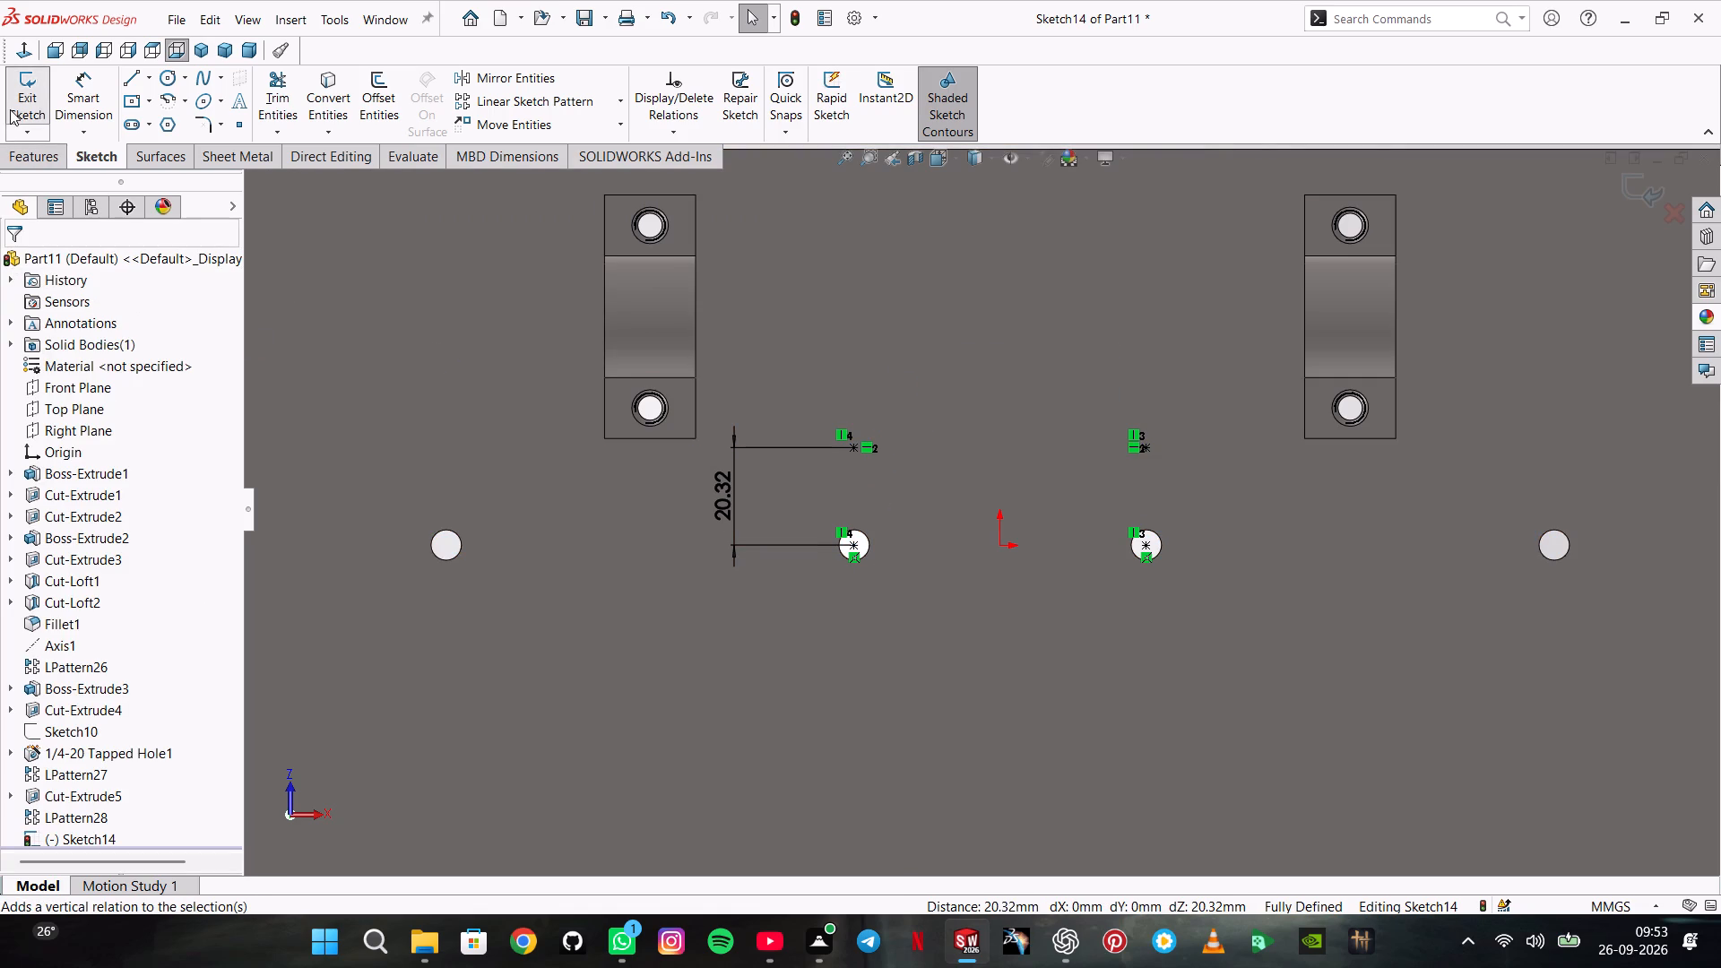
Create a linear sketch pattern of the two offset points along positive X with 2 instances spaced 146.05 mm.
click(543, 101)
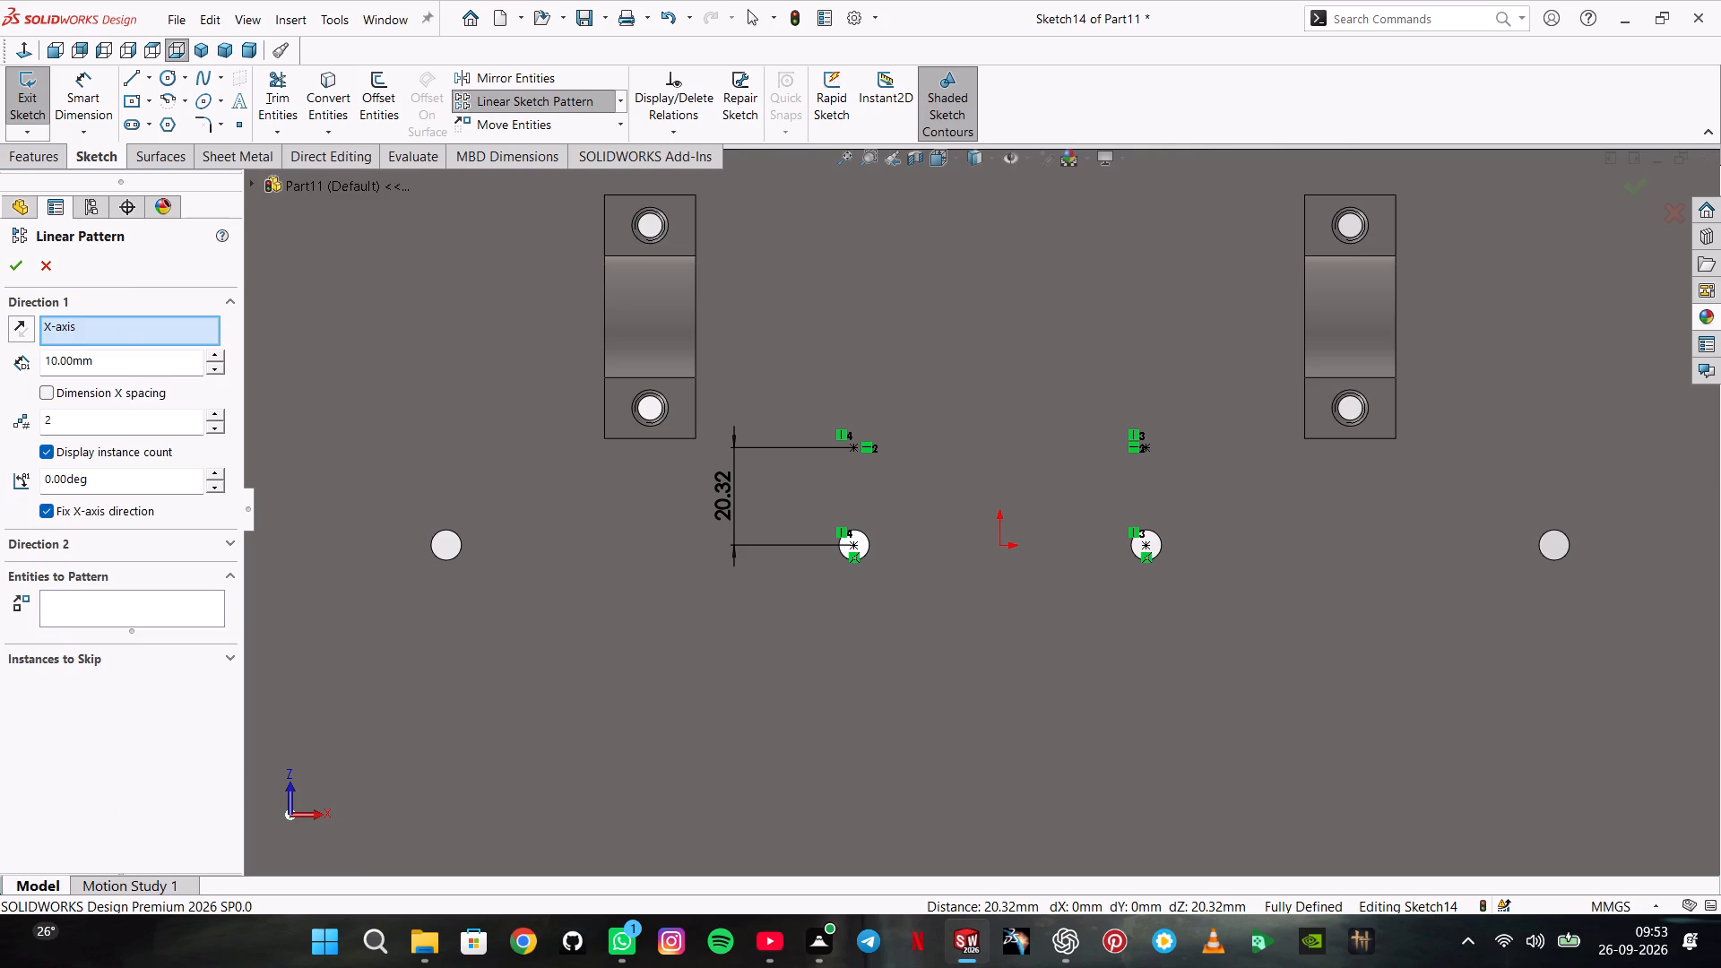
double_click(134, 360)
text(146.05)
key(Return)
click(206, 413)
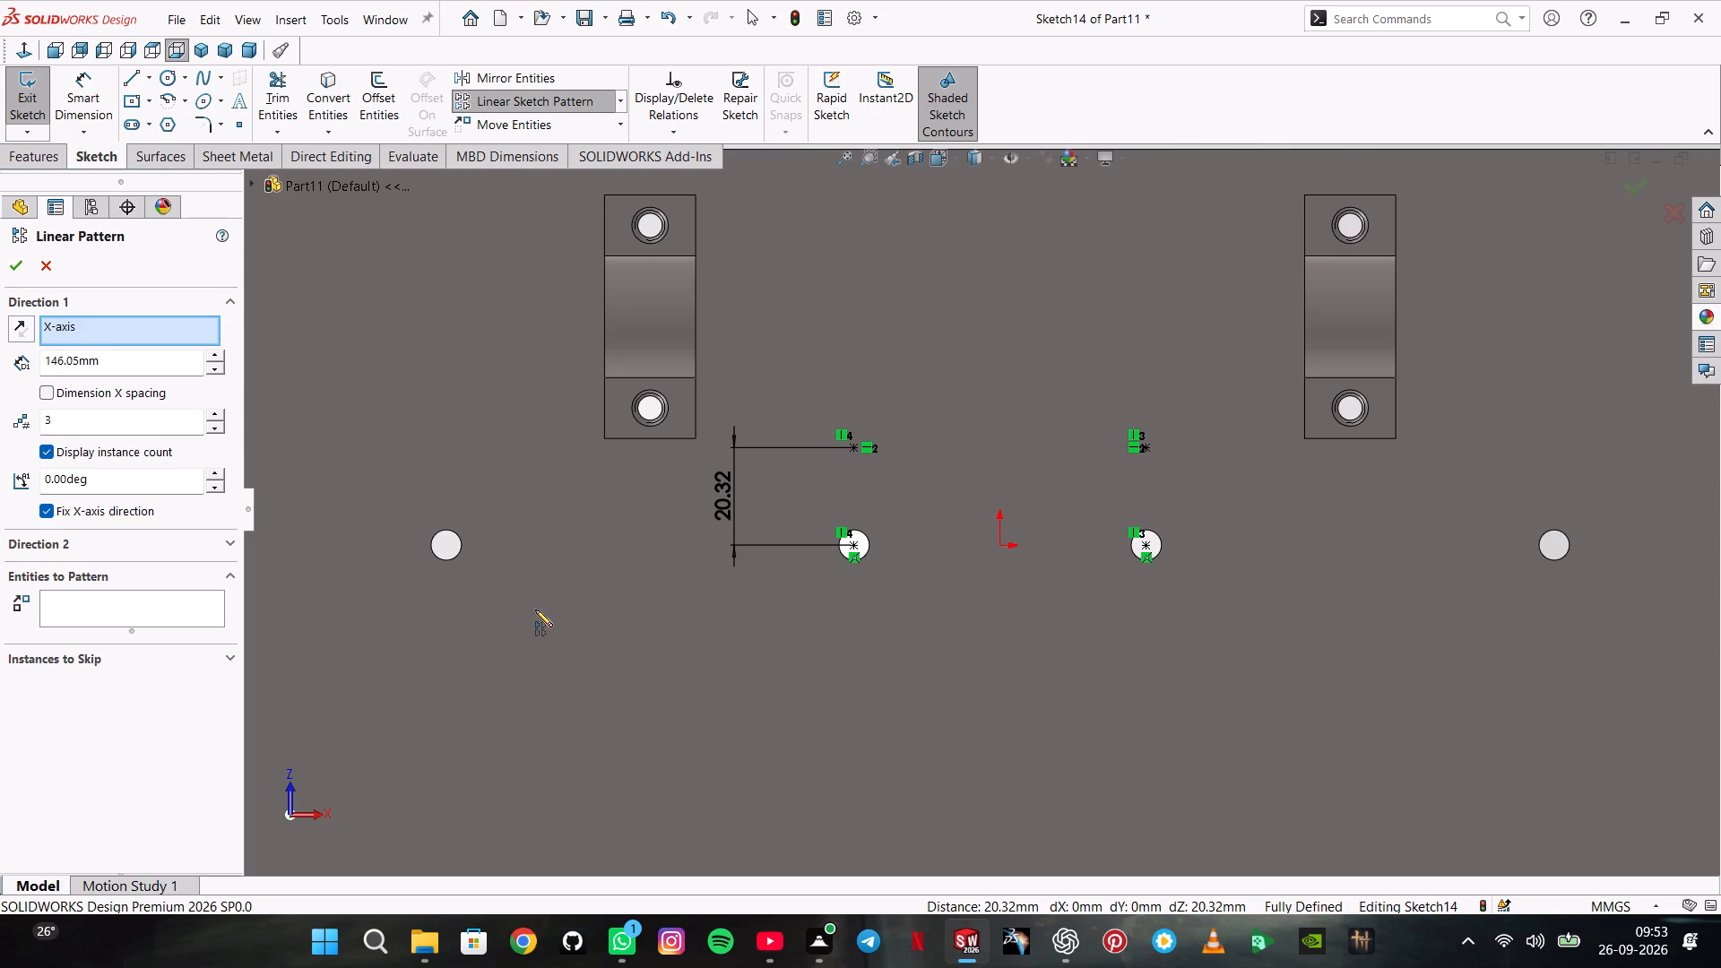
scroll(535, 609, up, 2)
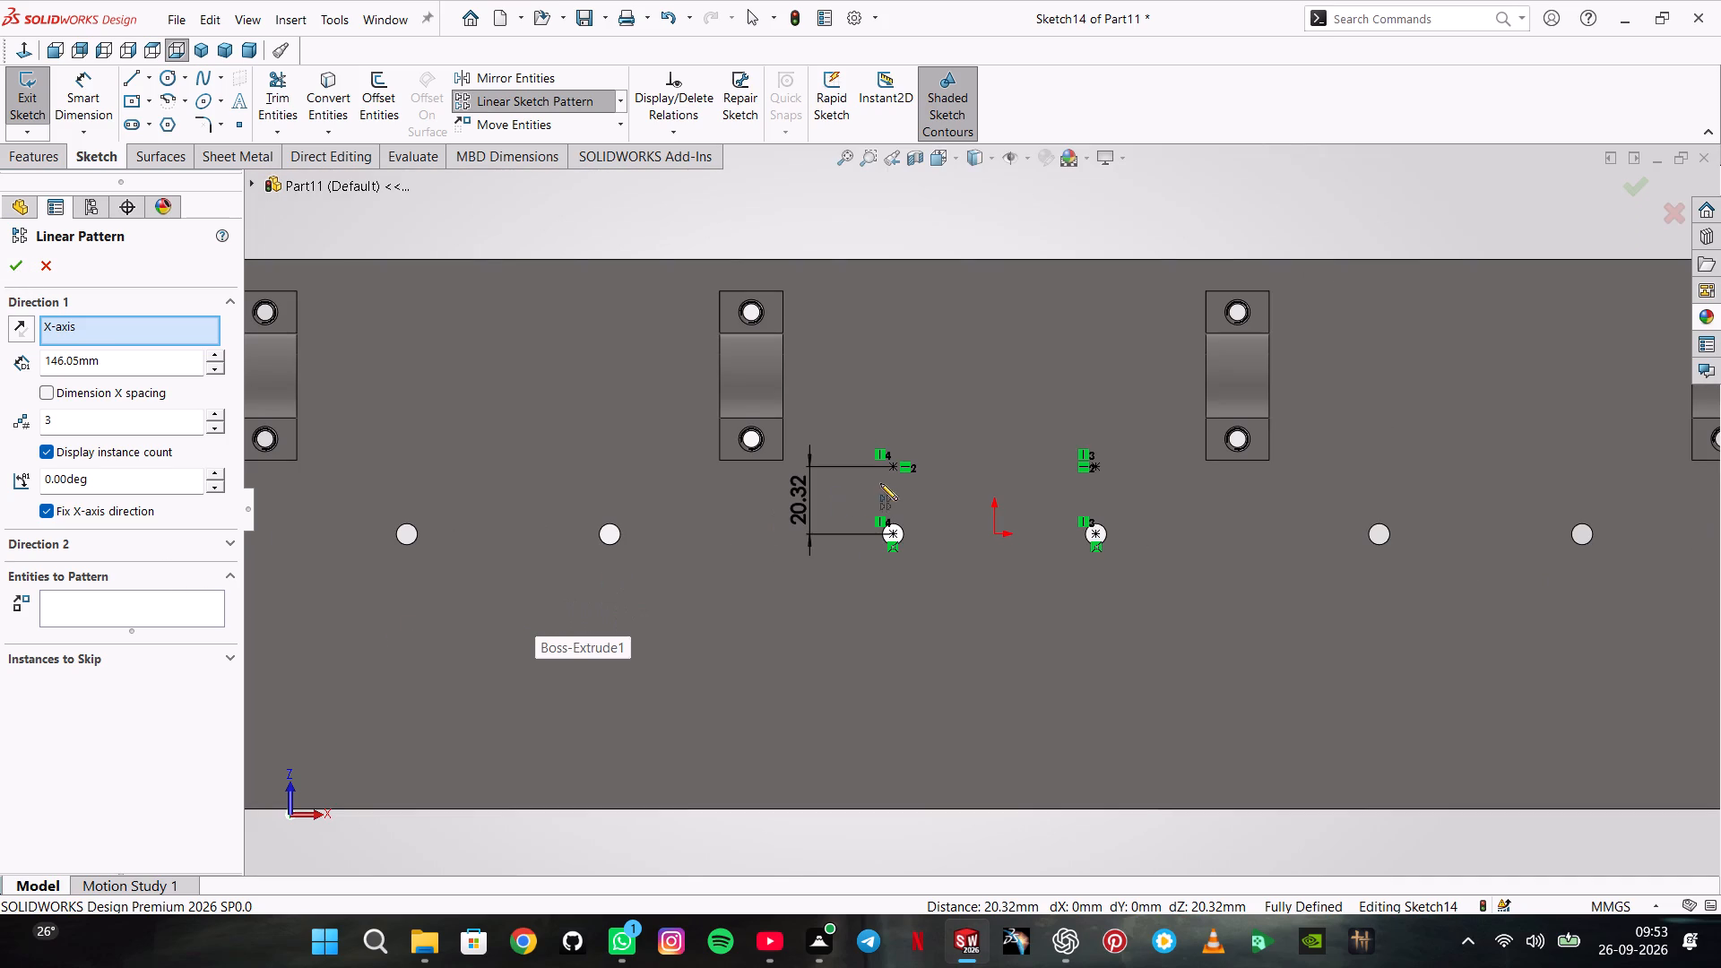
click(151, 596)
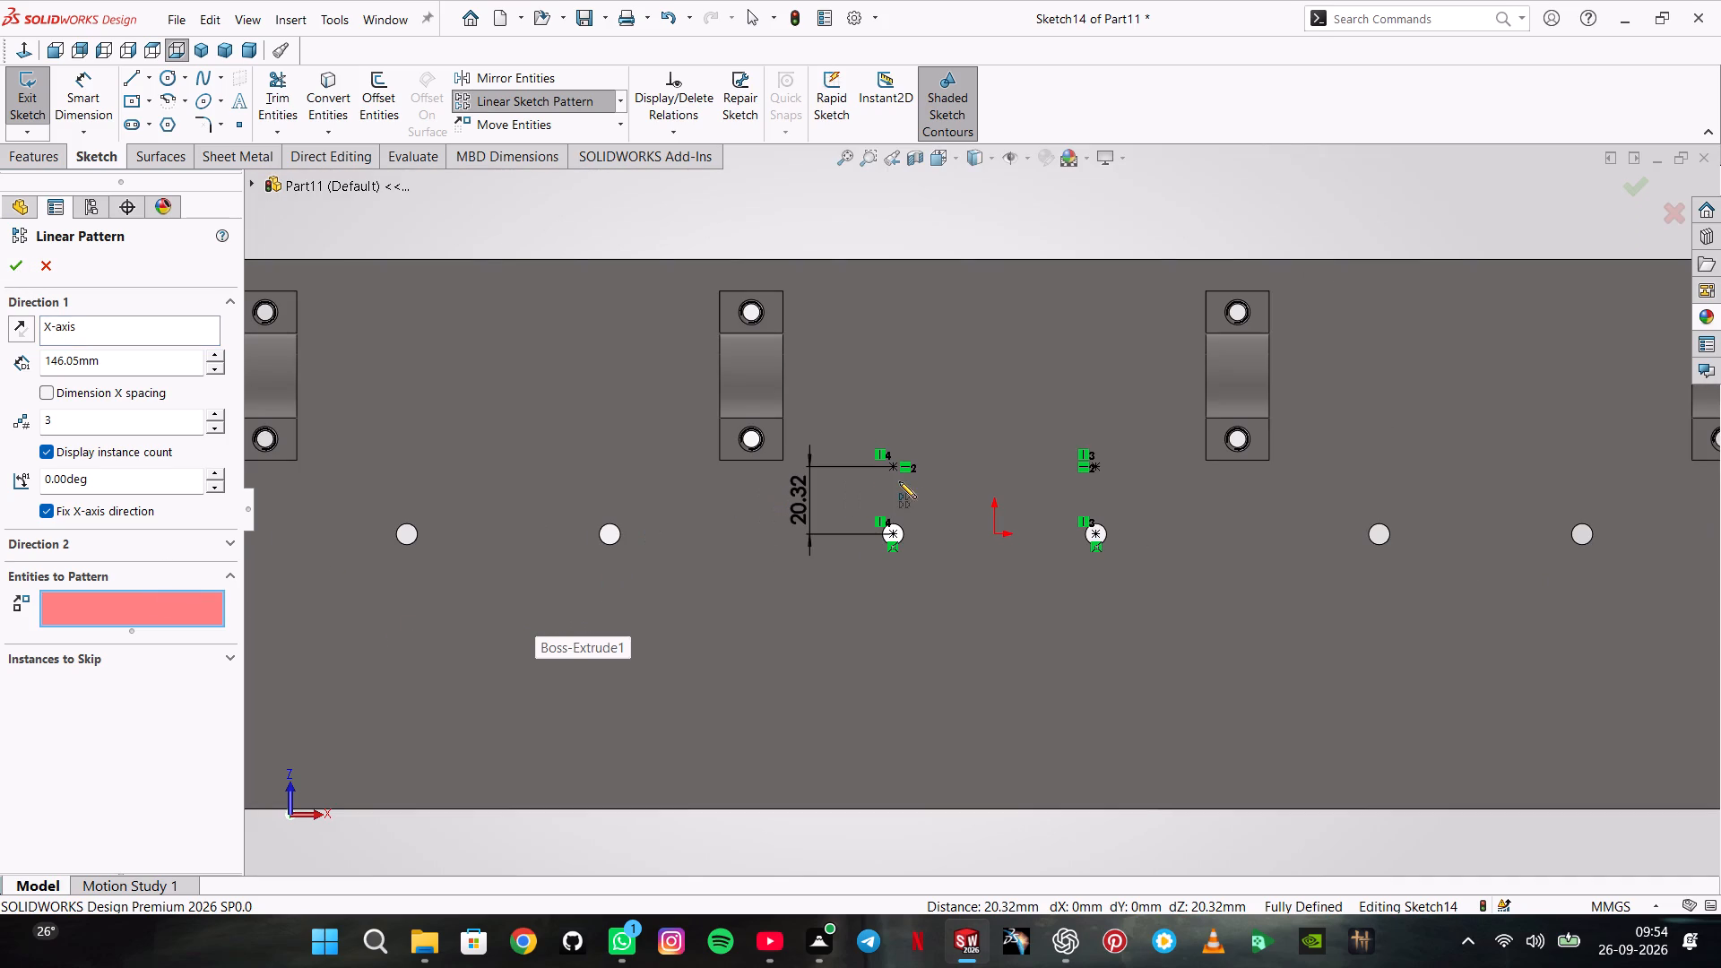
click(897, 468)
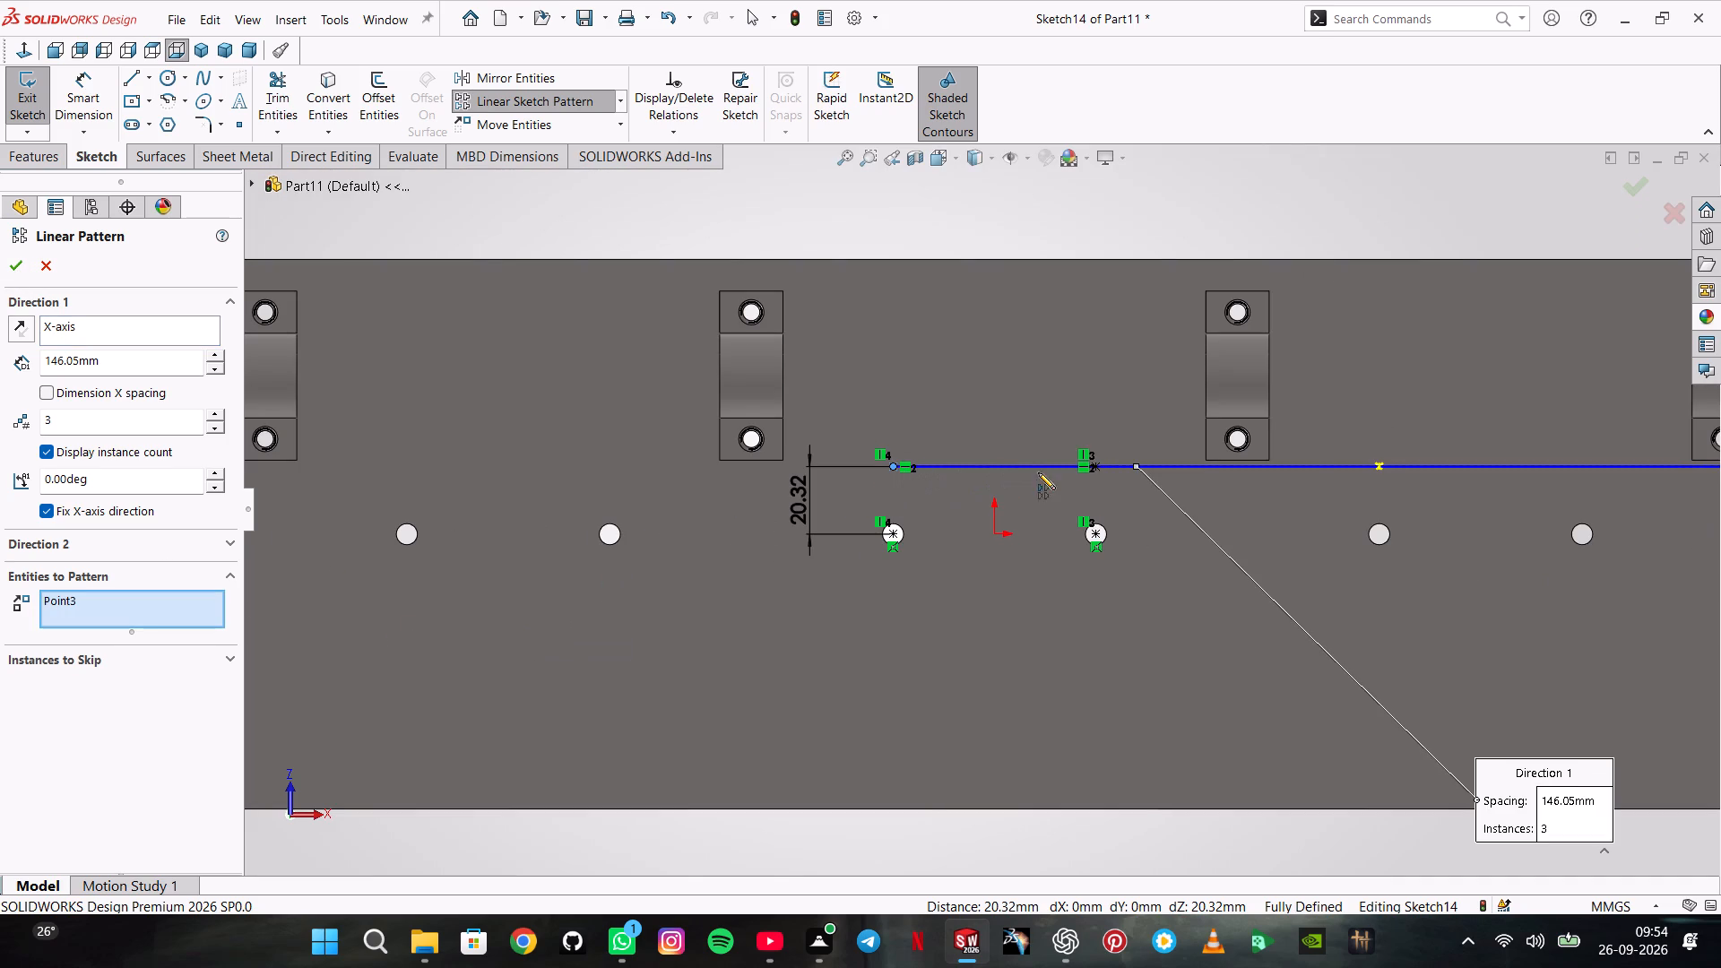
click(1098, 471)
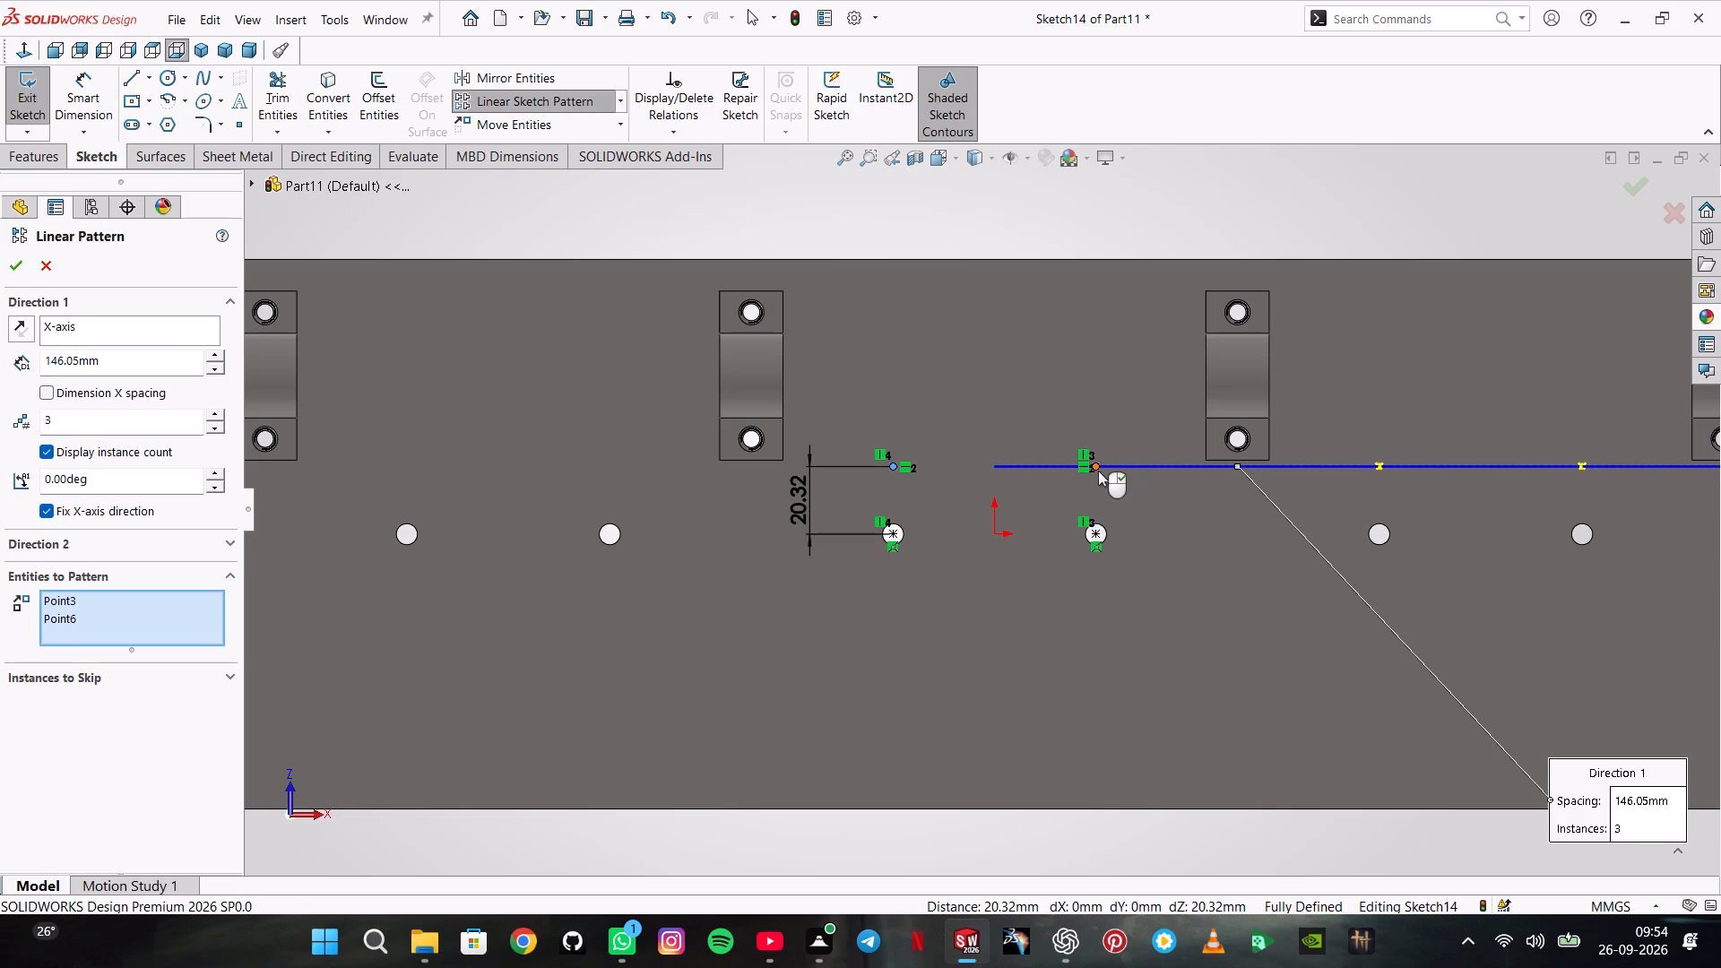
scroll(836, 430, up, 2)
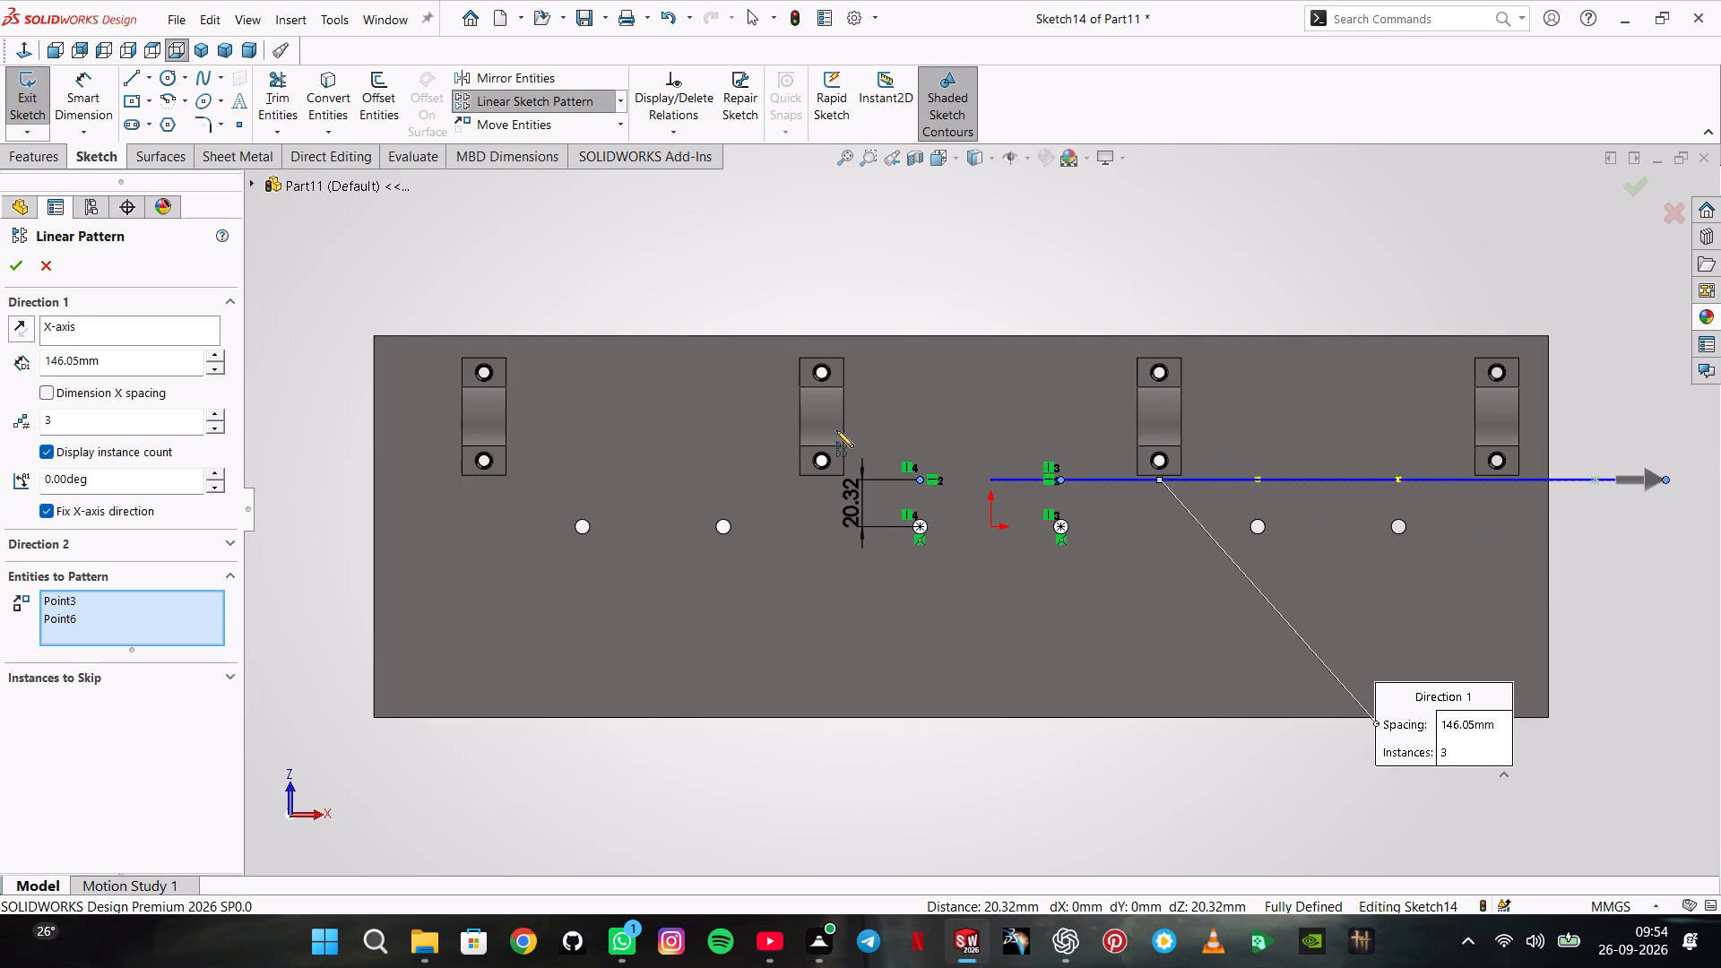
click(208, 427)
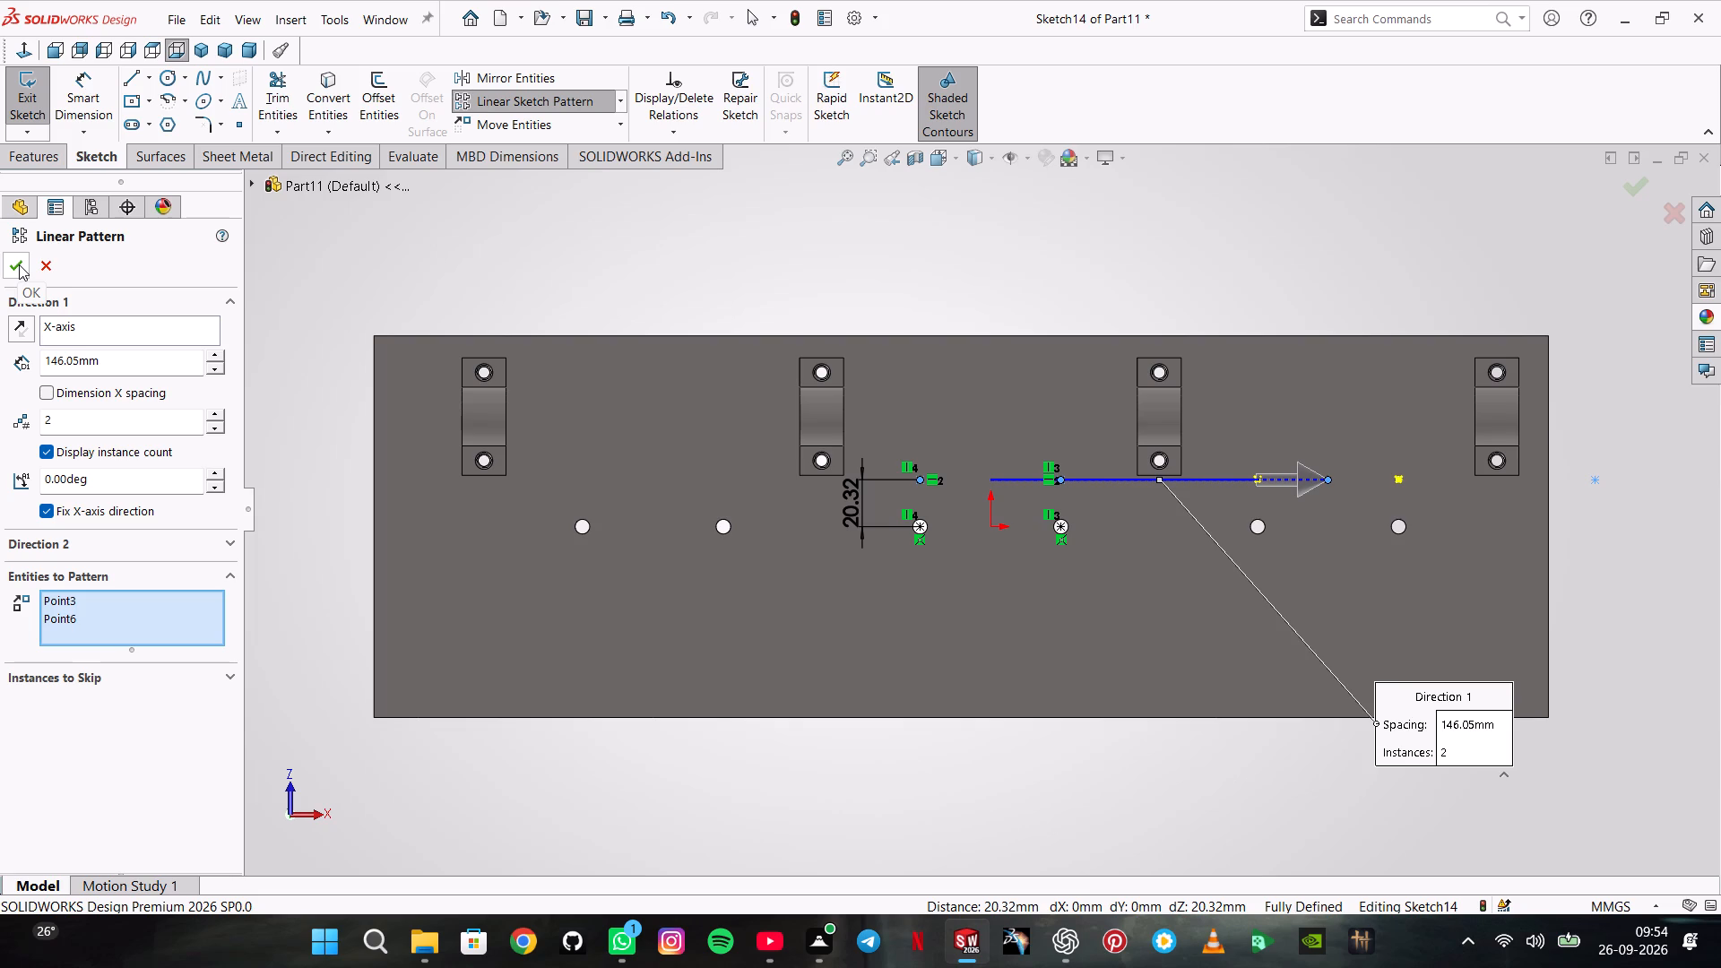
click(19, 264)
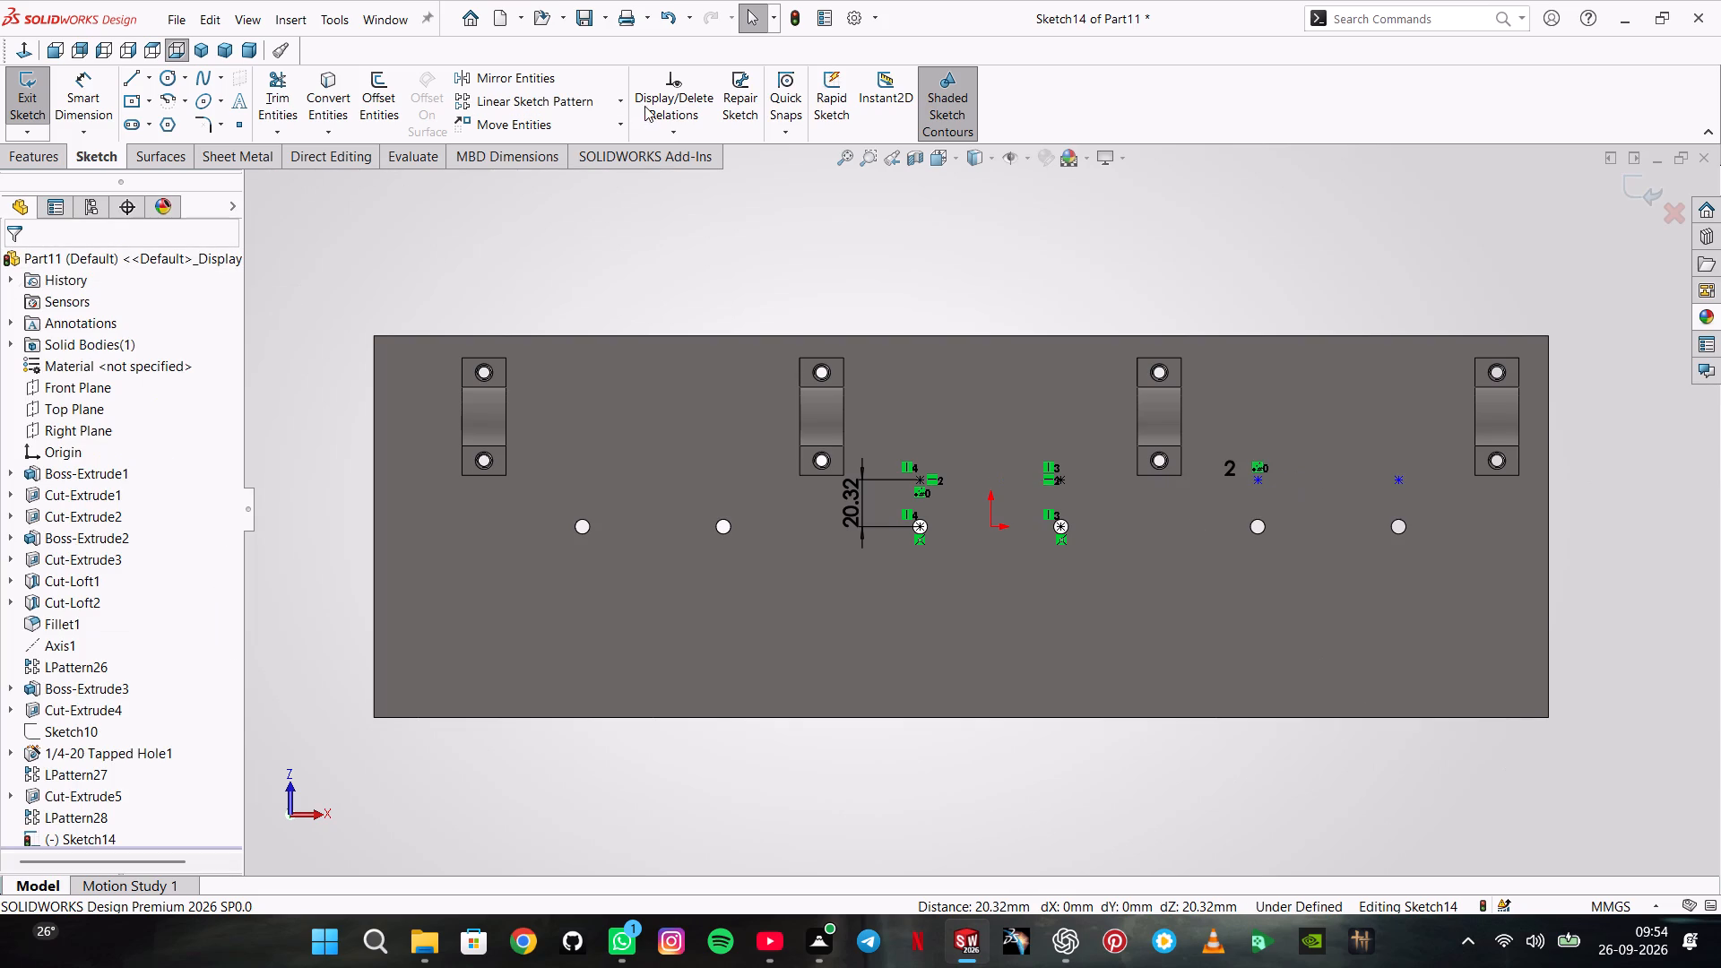
Create a second linear sketch pattern of the original two offset points in the reversed X direction, with 2 instances spaced 146.05 mm.
click(558, 108)
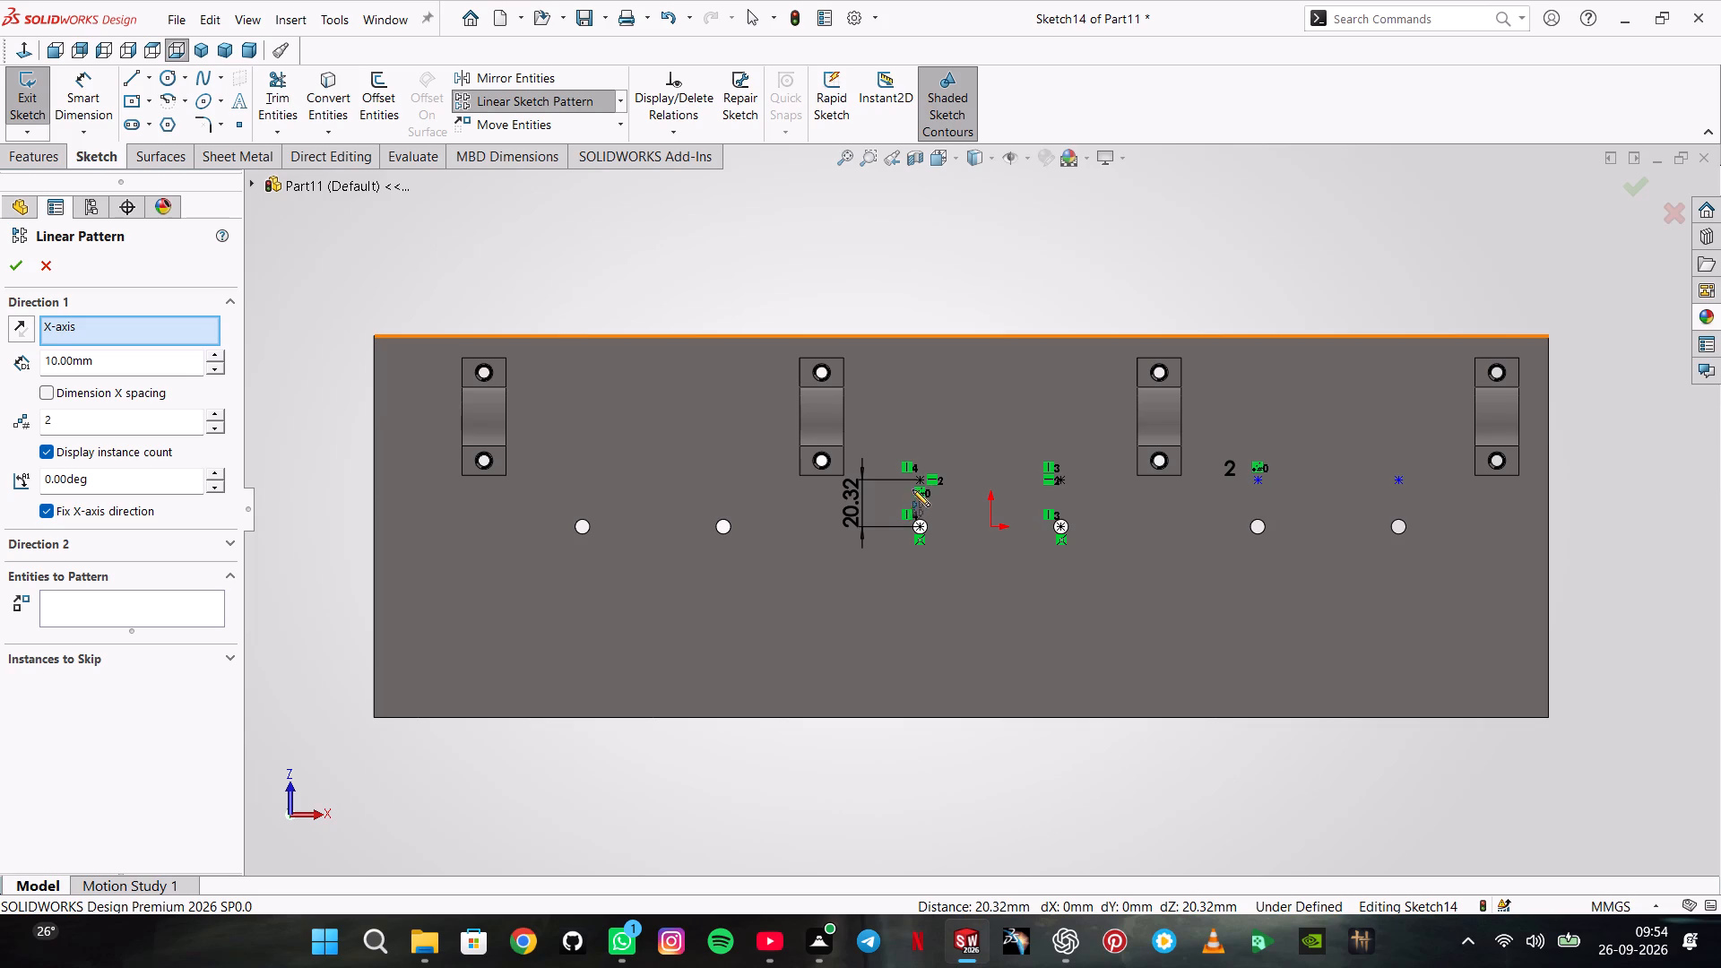
double_click(159, 369)
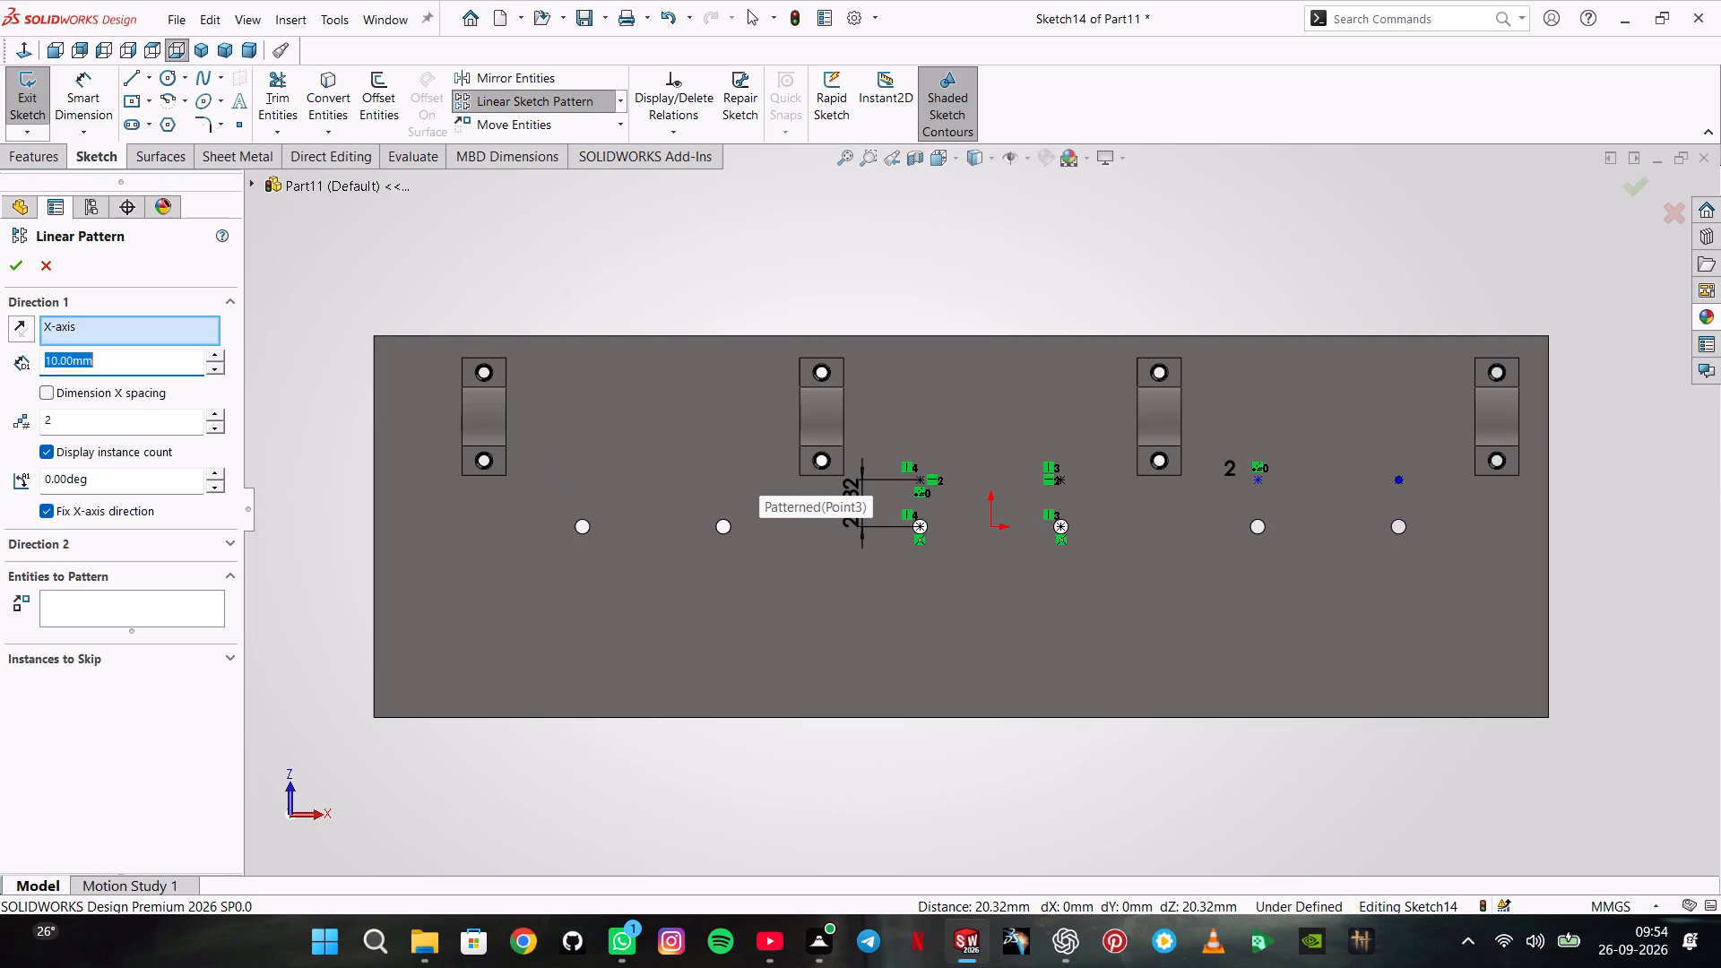
key(minus)
text(14)
text(6.05)
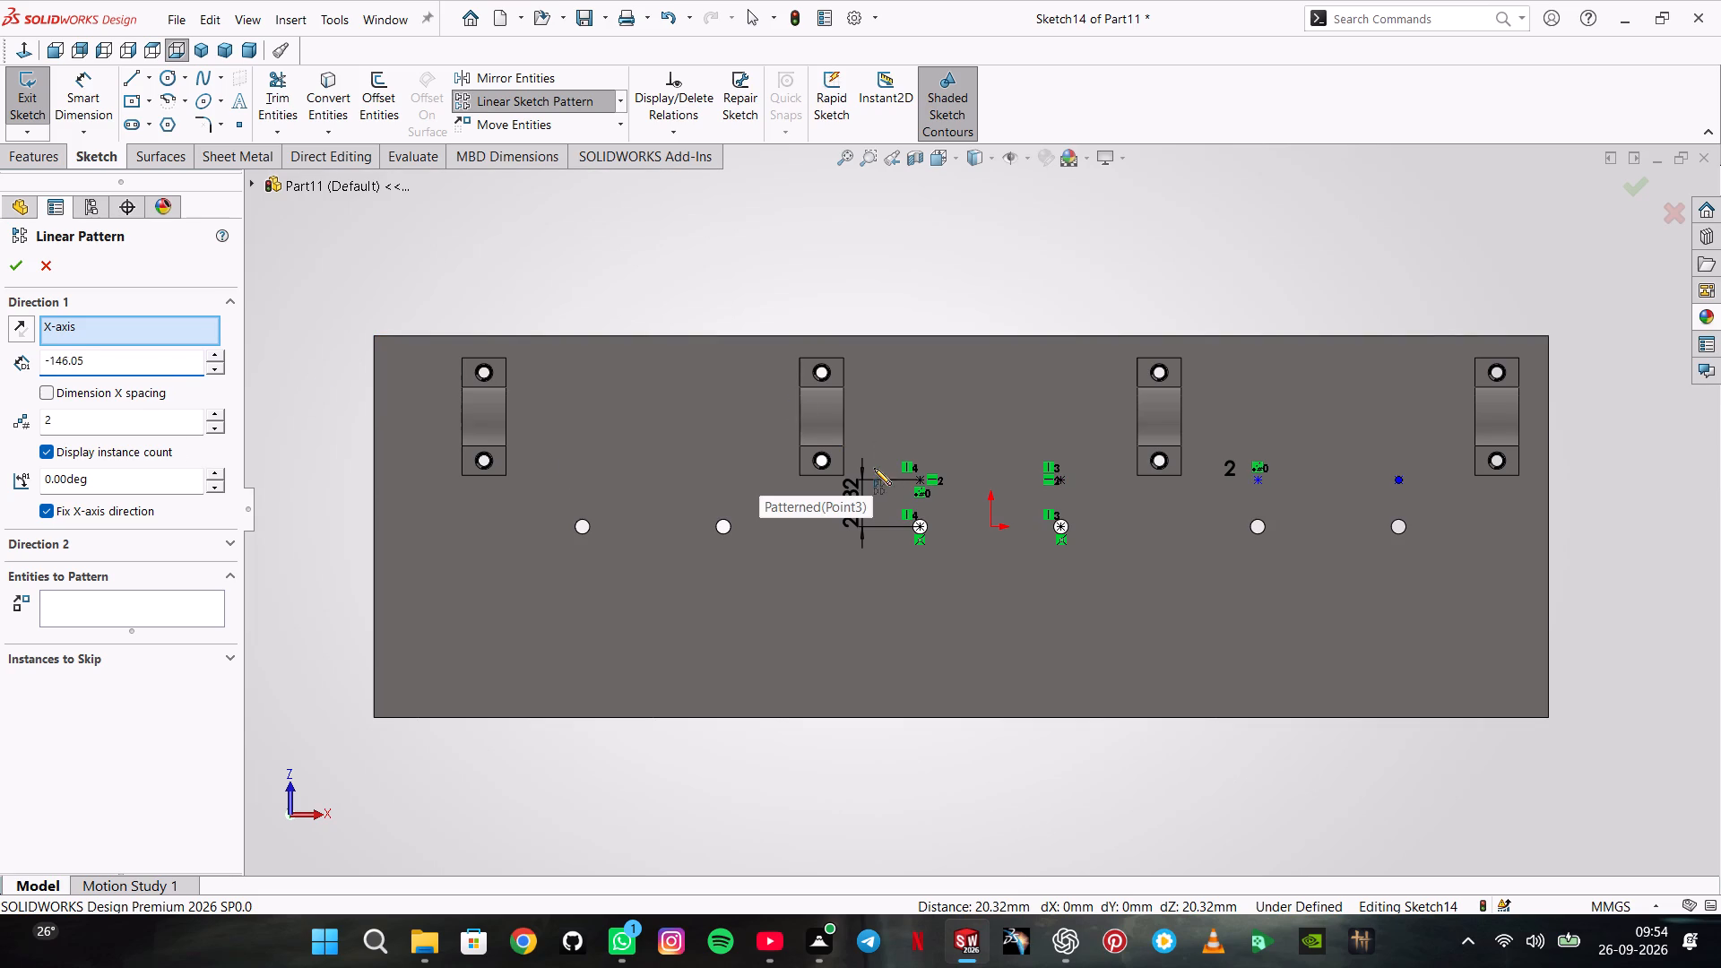
click(98, 609)
click(964, 519)
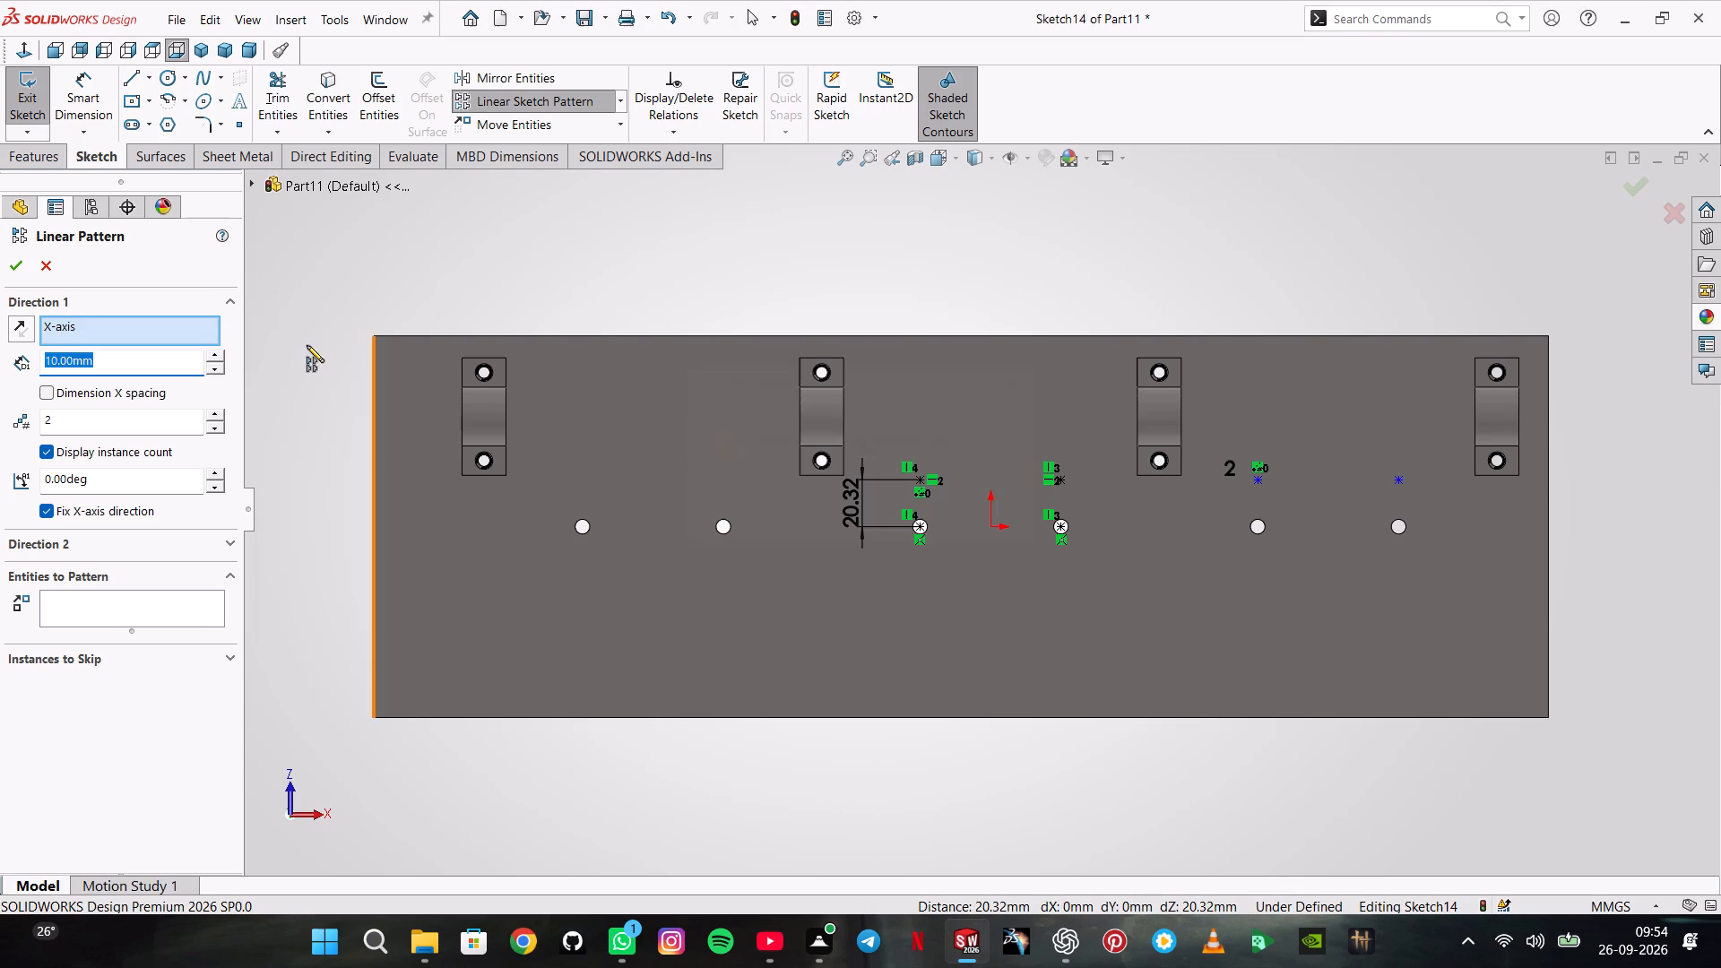
click(165, 363)
double_click(165, 363)
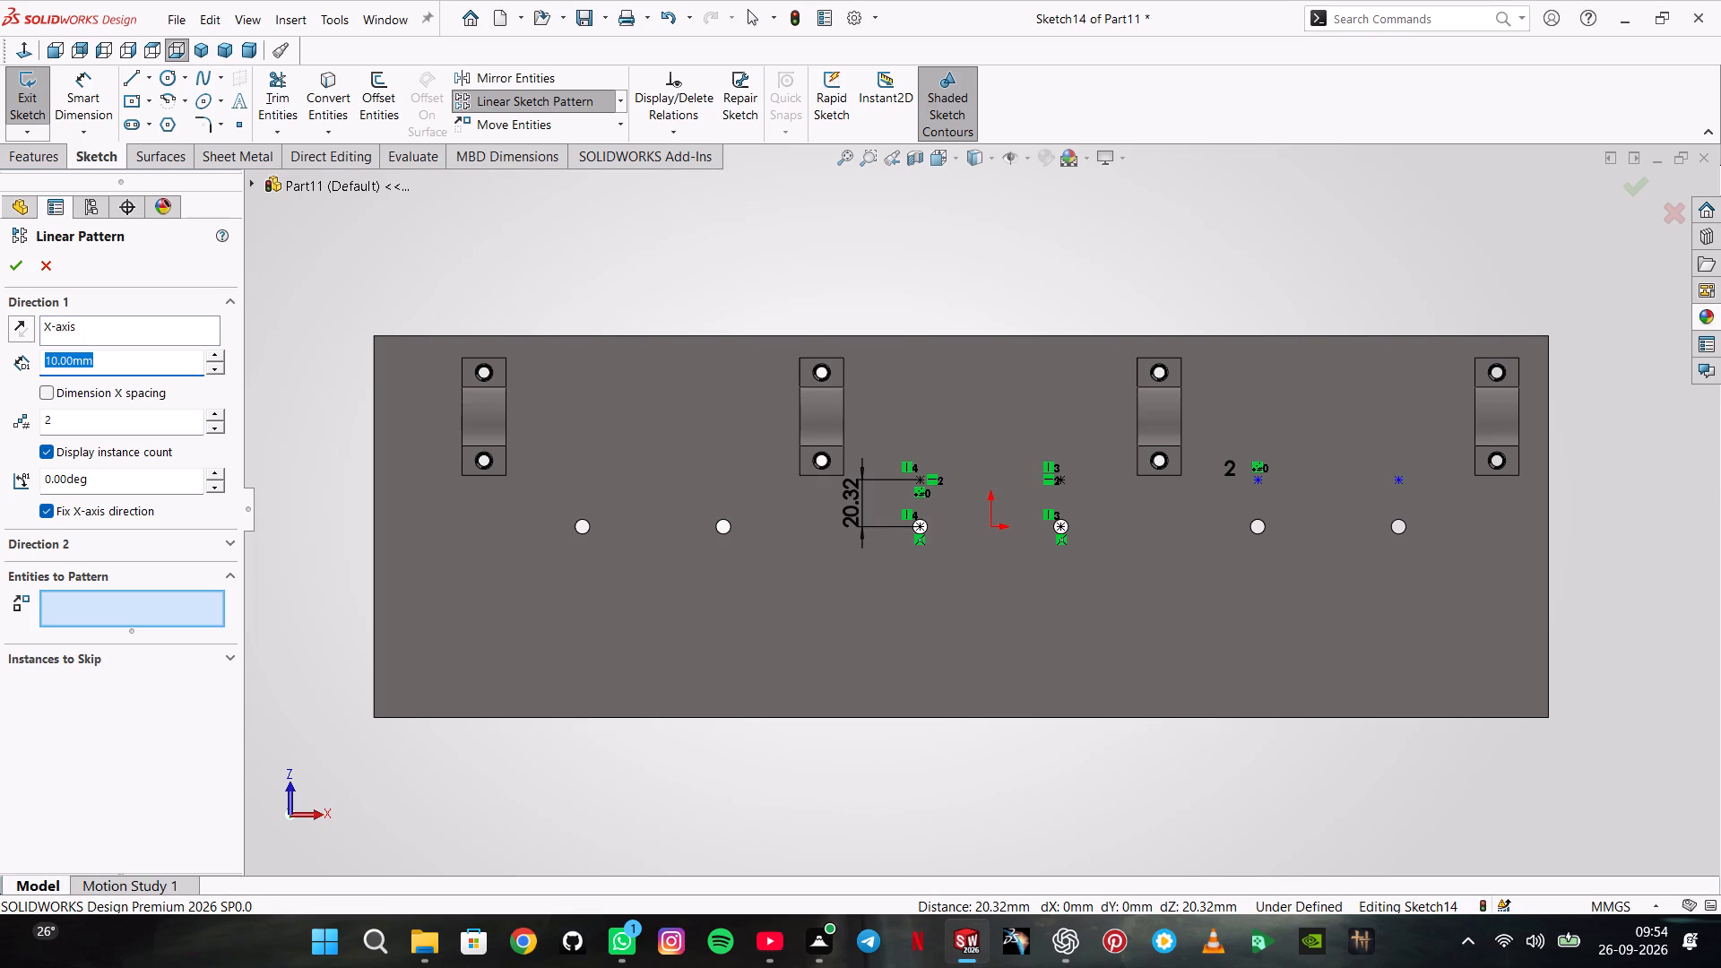
text(146.05)
key(Return)
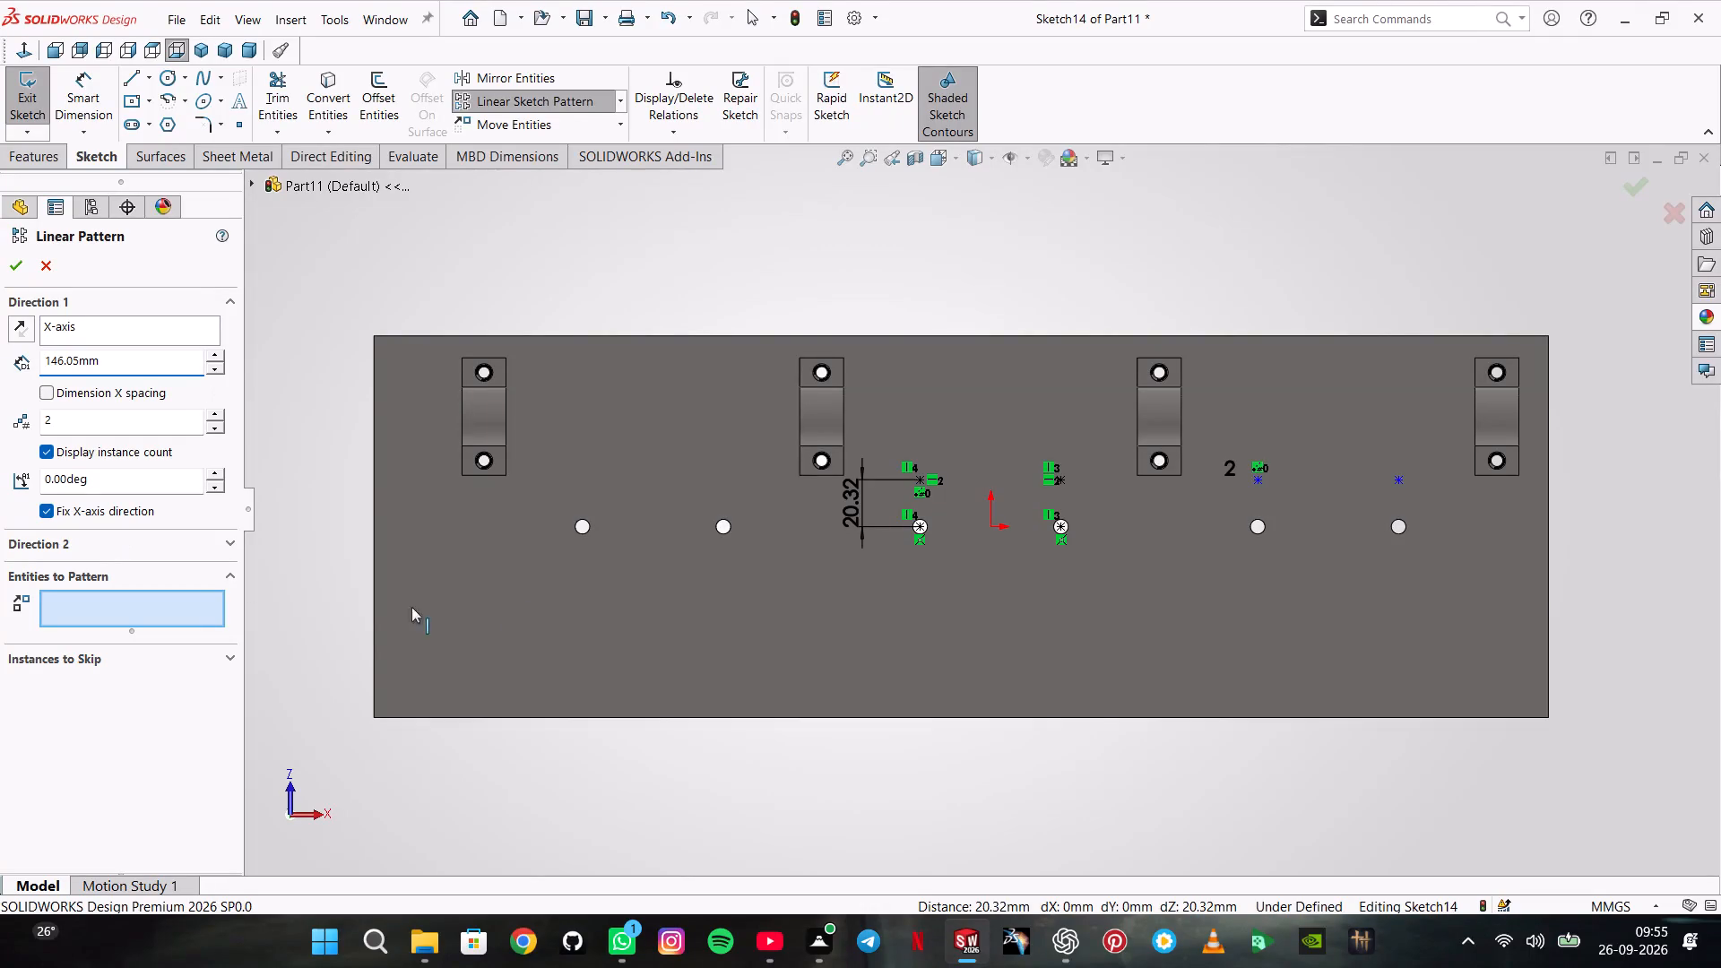
click(920, 482)
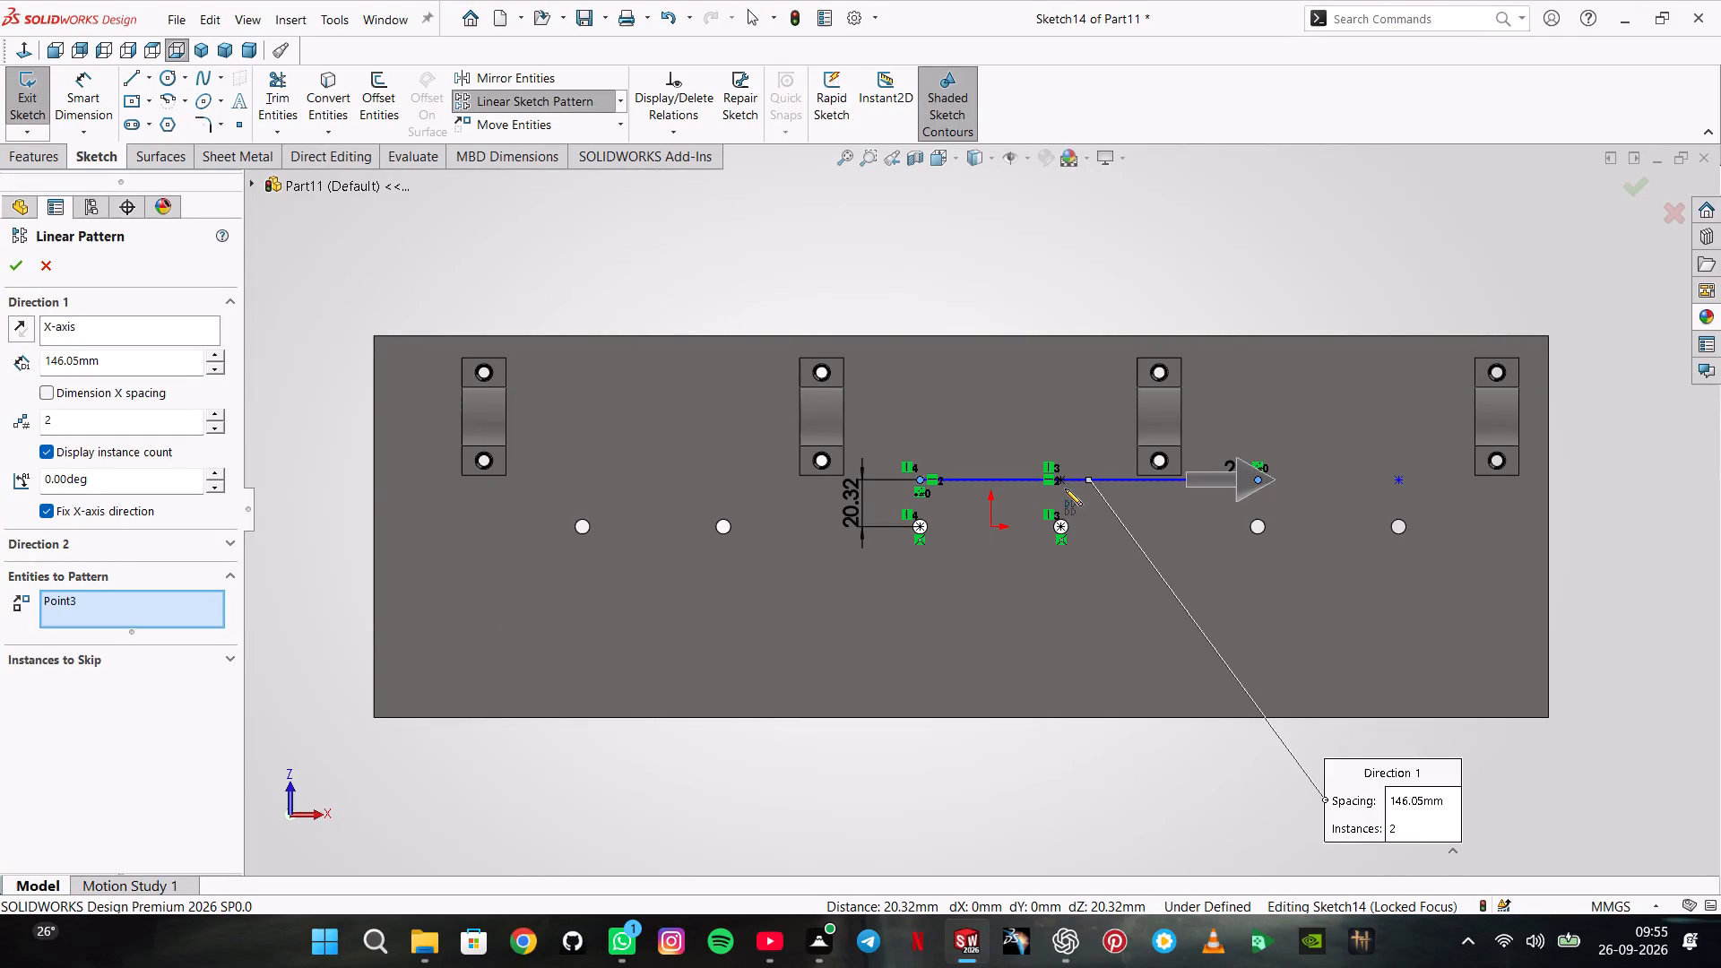
click(1064, 483)
click(24, 330)
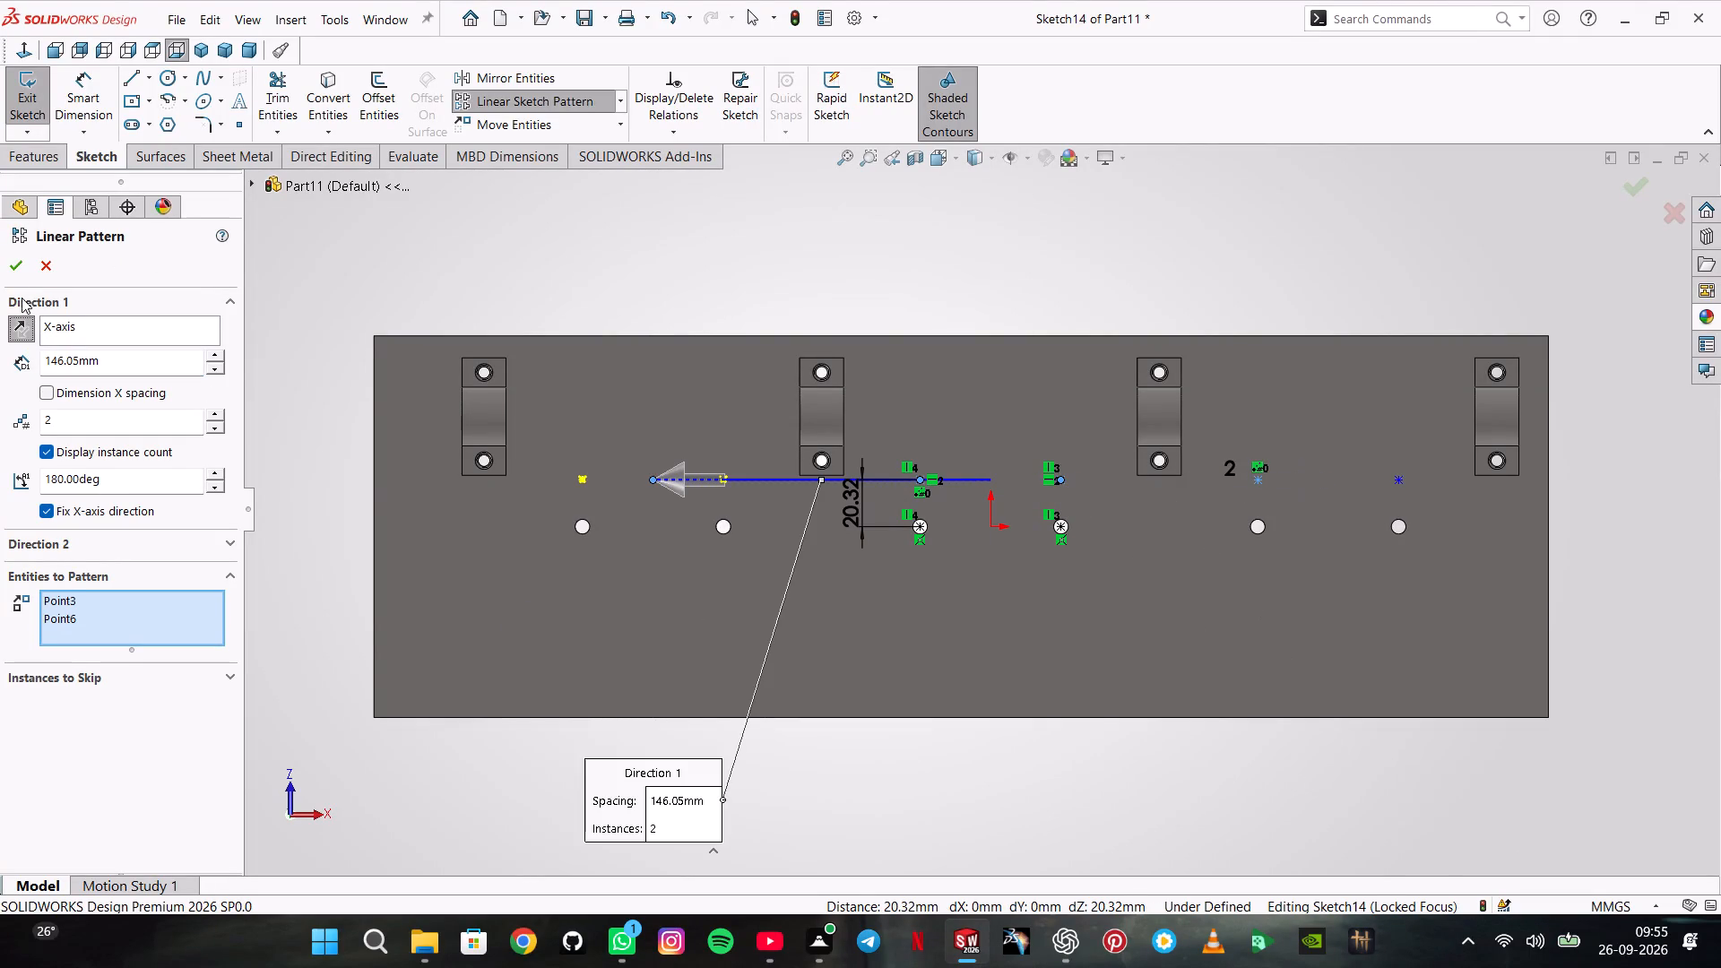
click(14, 277)
click(486, 275)
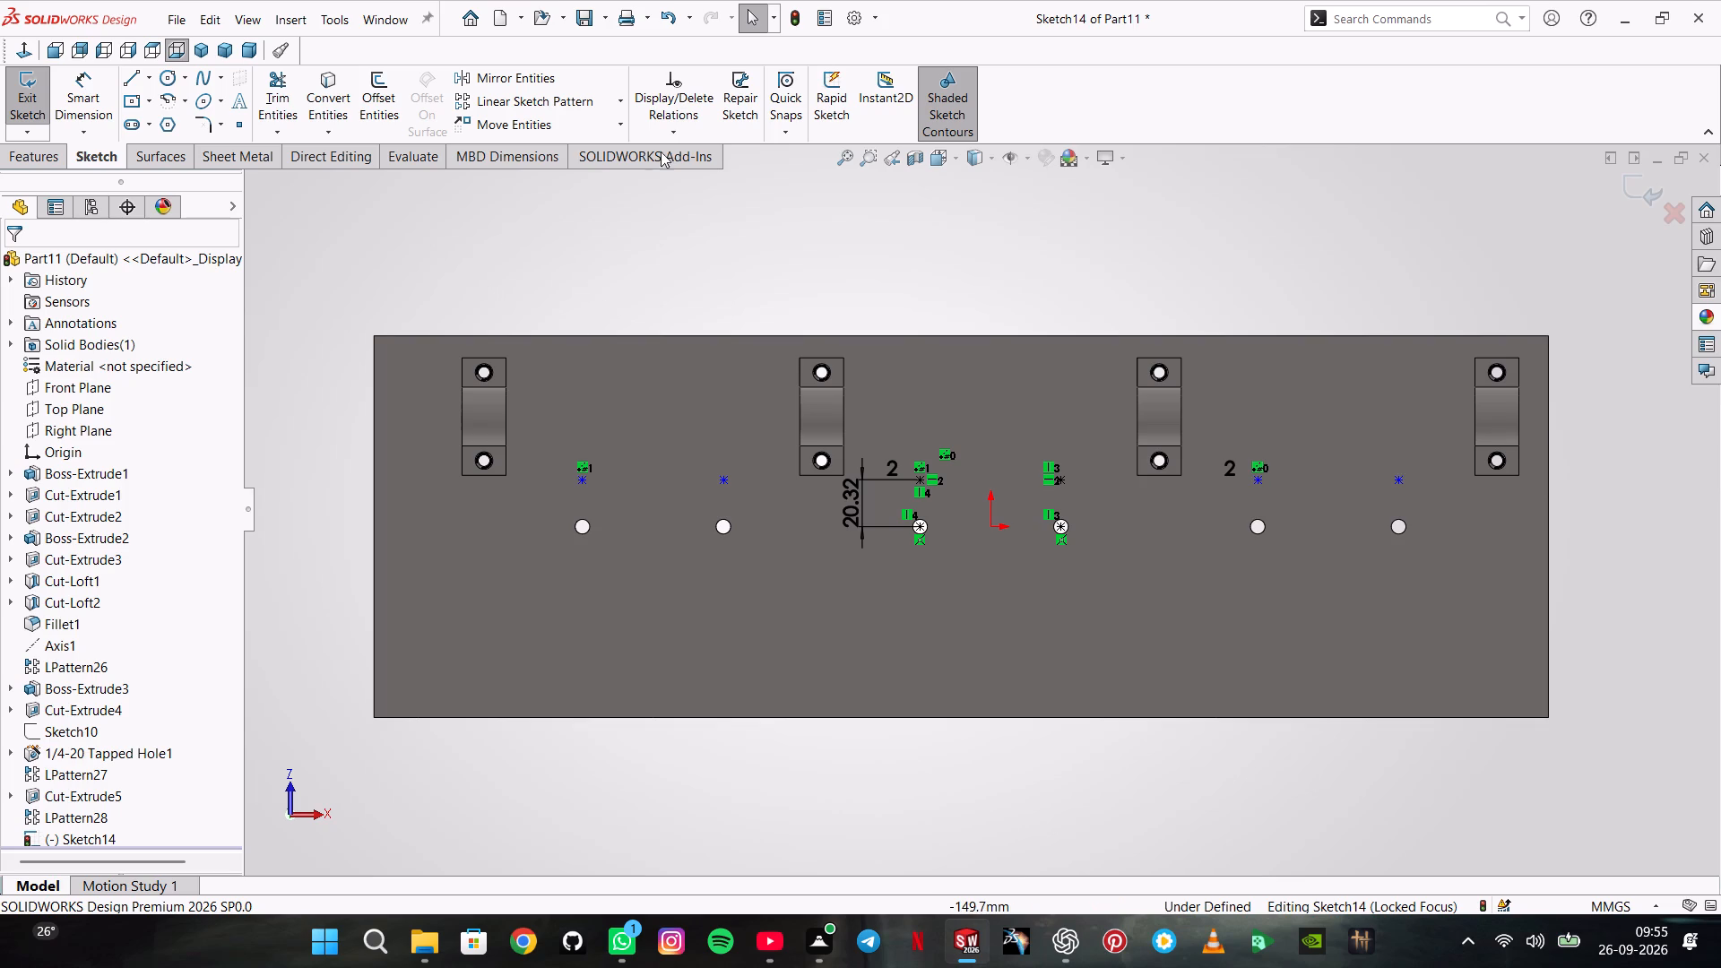
Finish the underside sketch containing the patterned offset points.
click(30, 107)
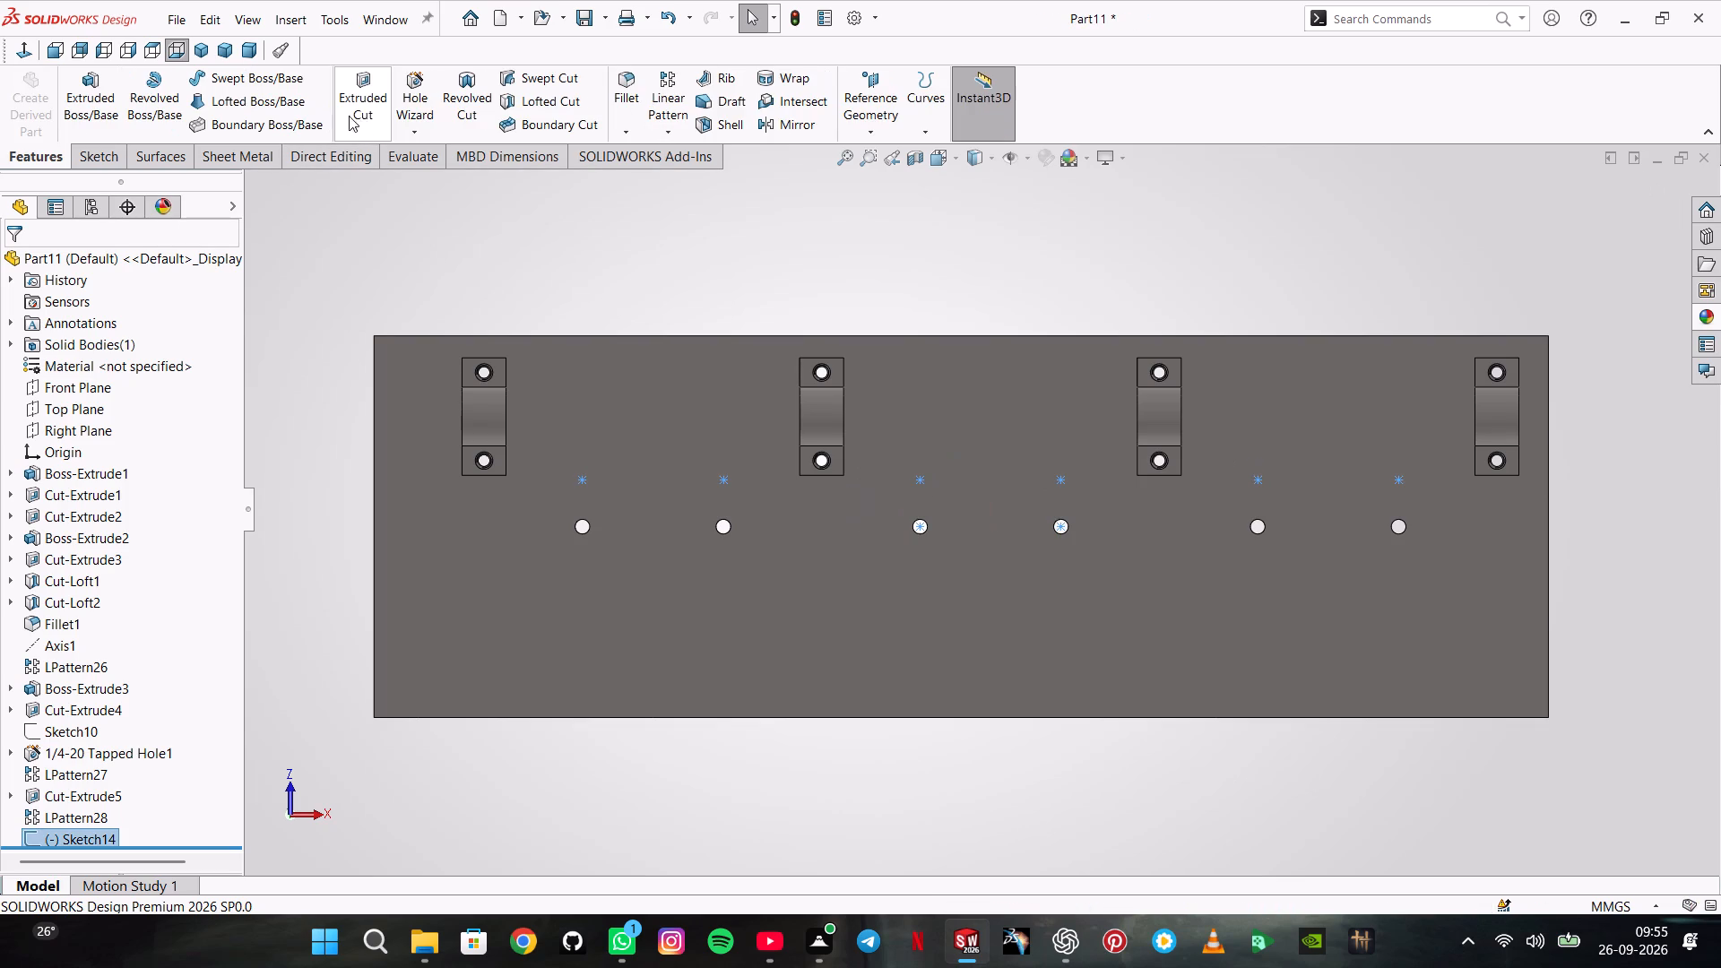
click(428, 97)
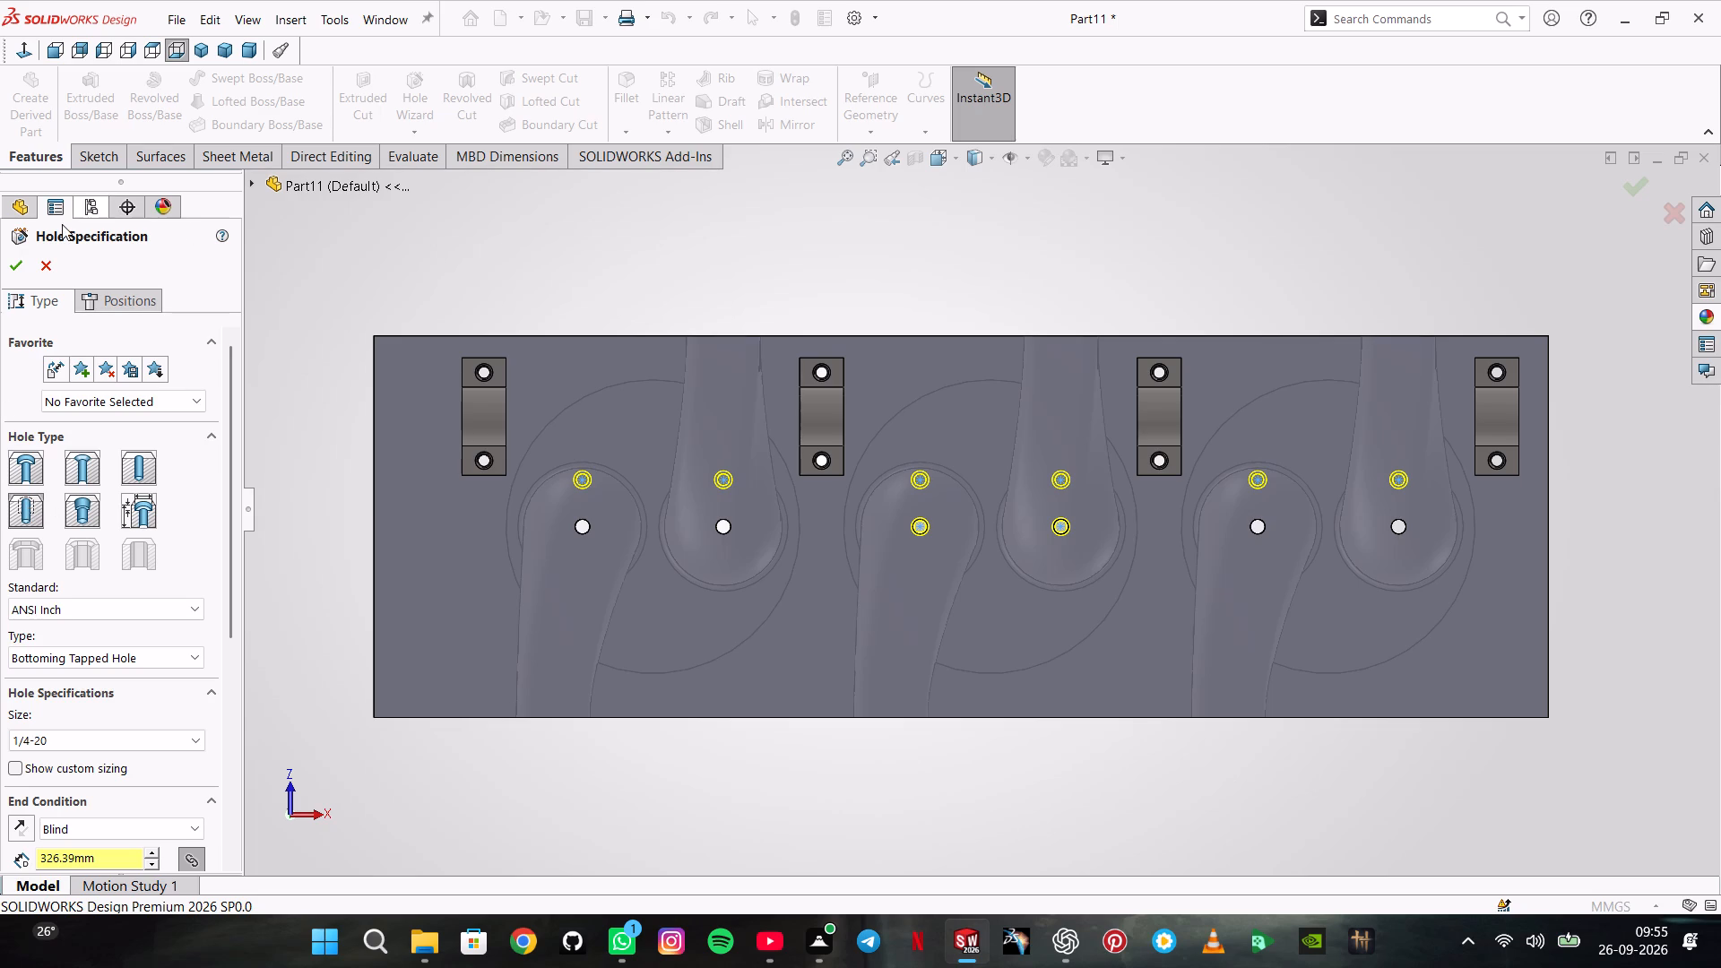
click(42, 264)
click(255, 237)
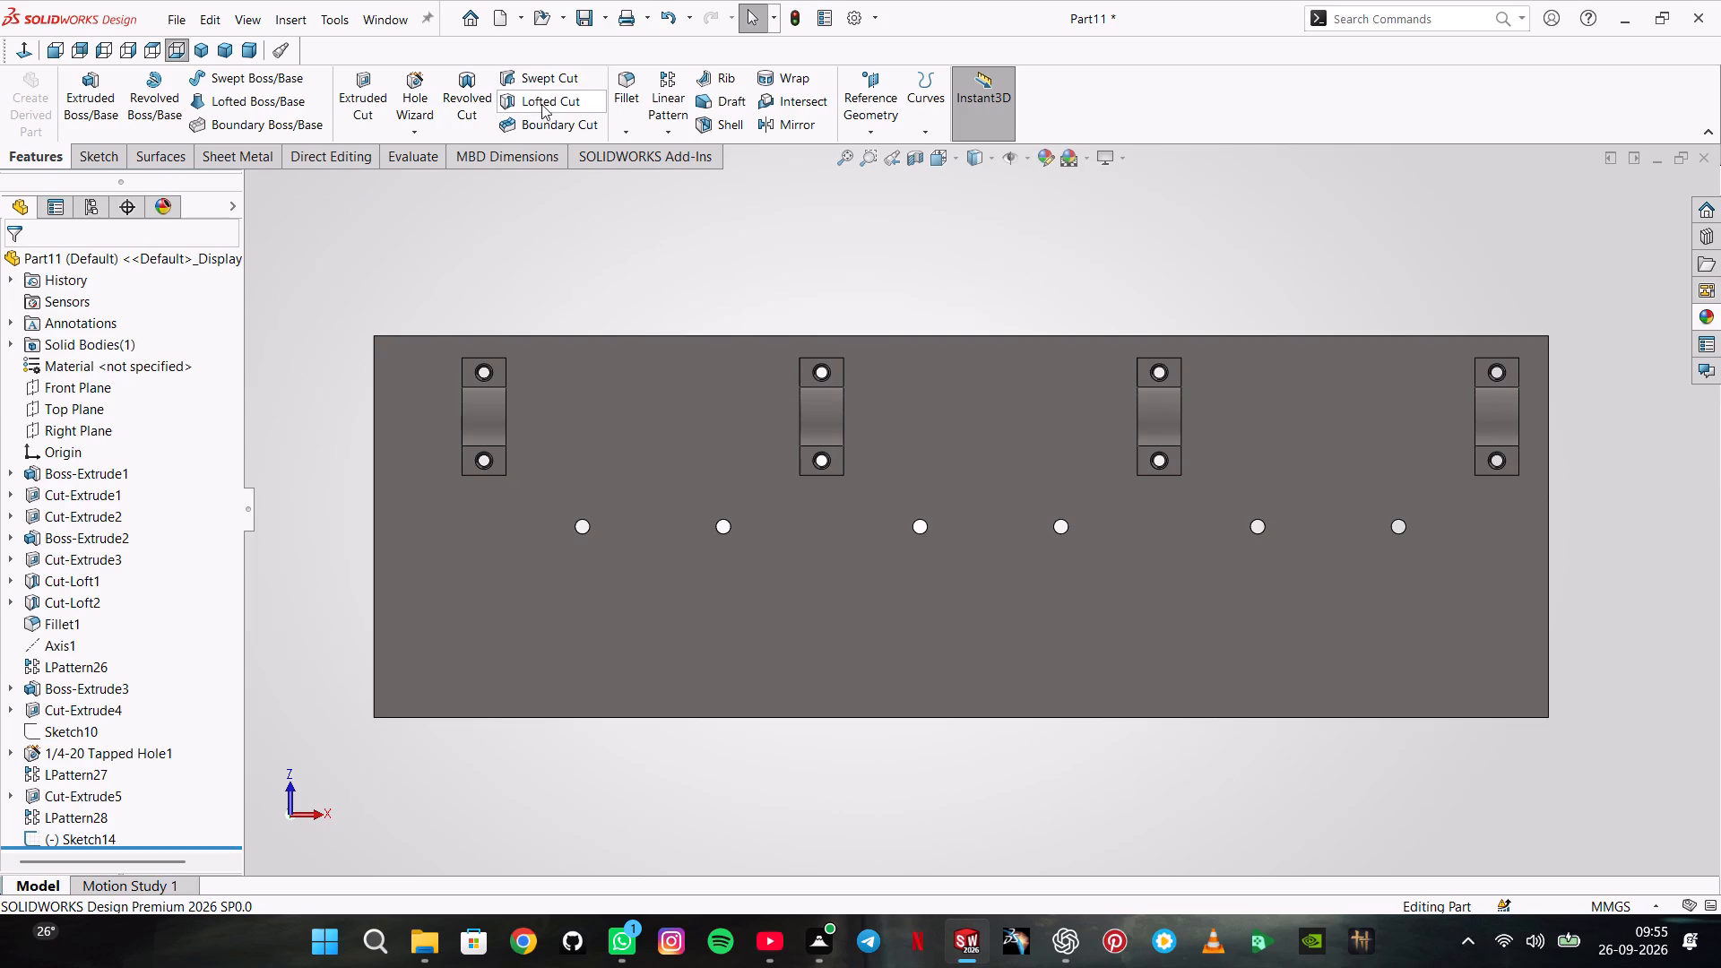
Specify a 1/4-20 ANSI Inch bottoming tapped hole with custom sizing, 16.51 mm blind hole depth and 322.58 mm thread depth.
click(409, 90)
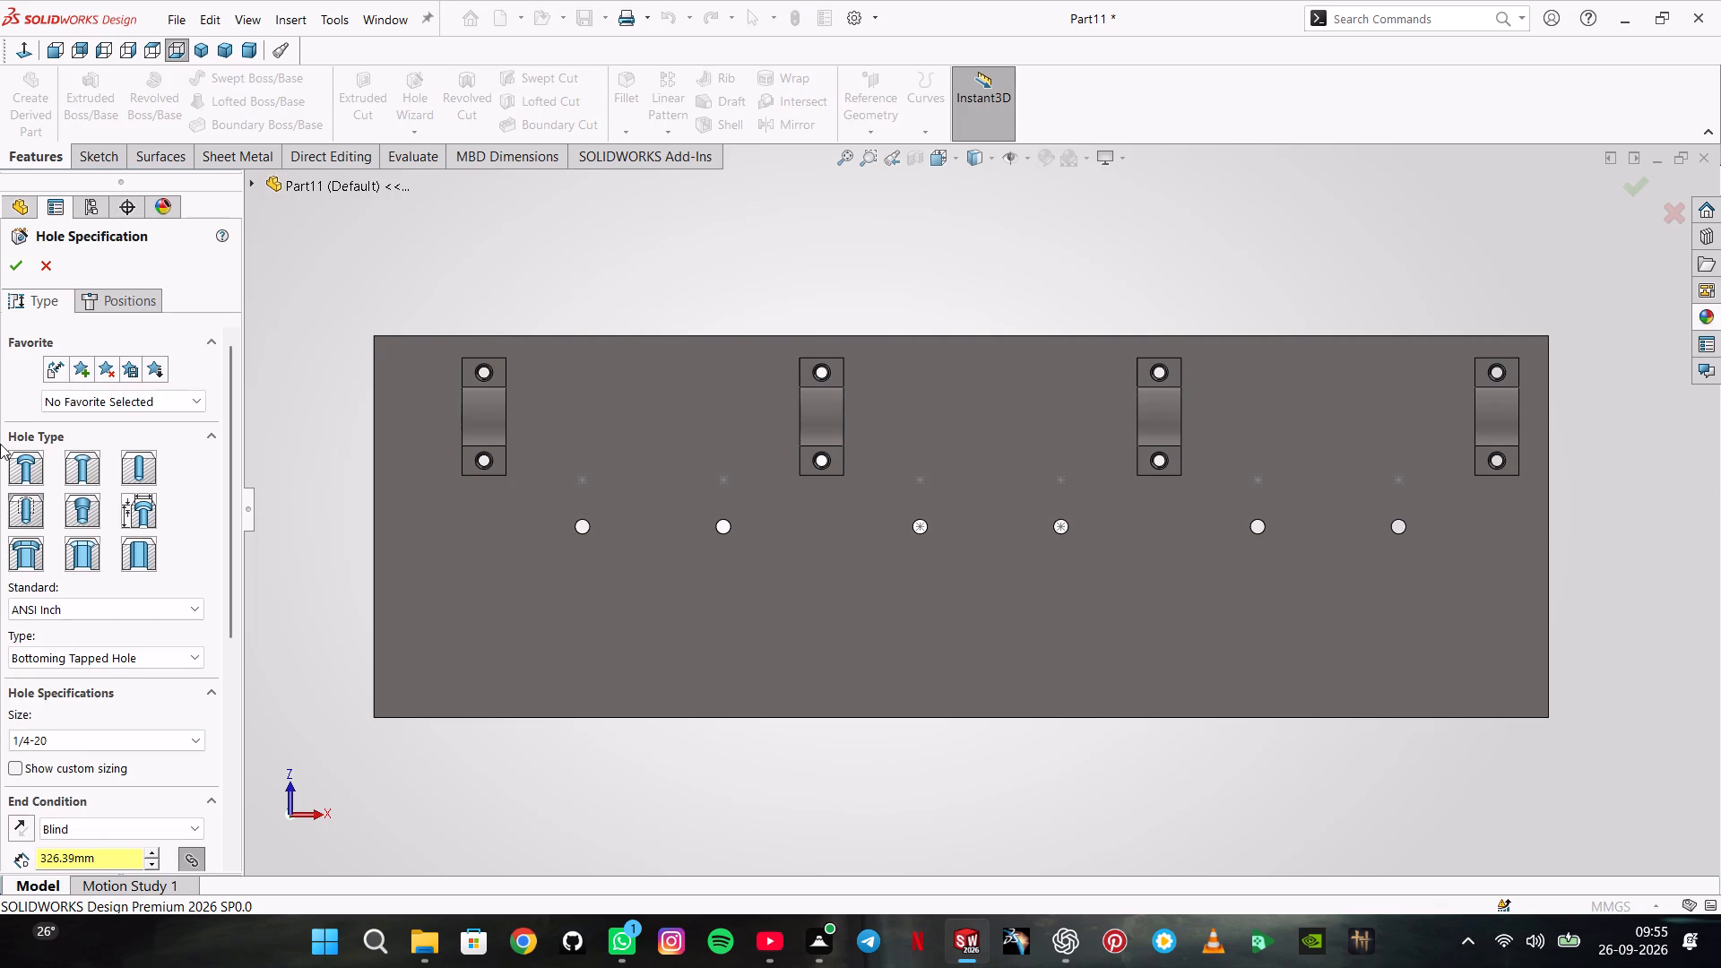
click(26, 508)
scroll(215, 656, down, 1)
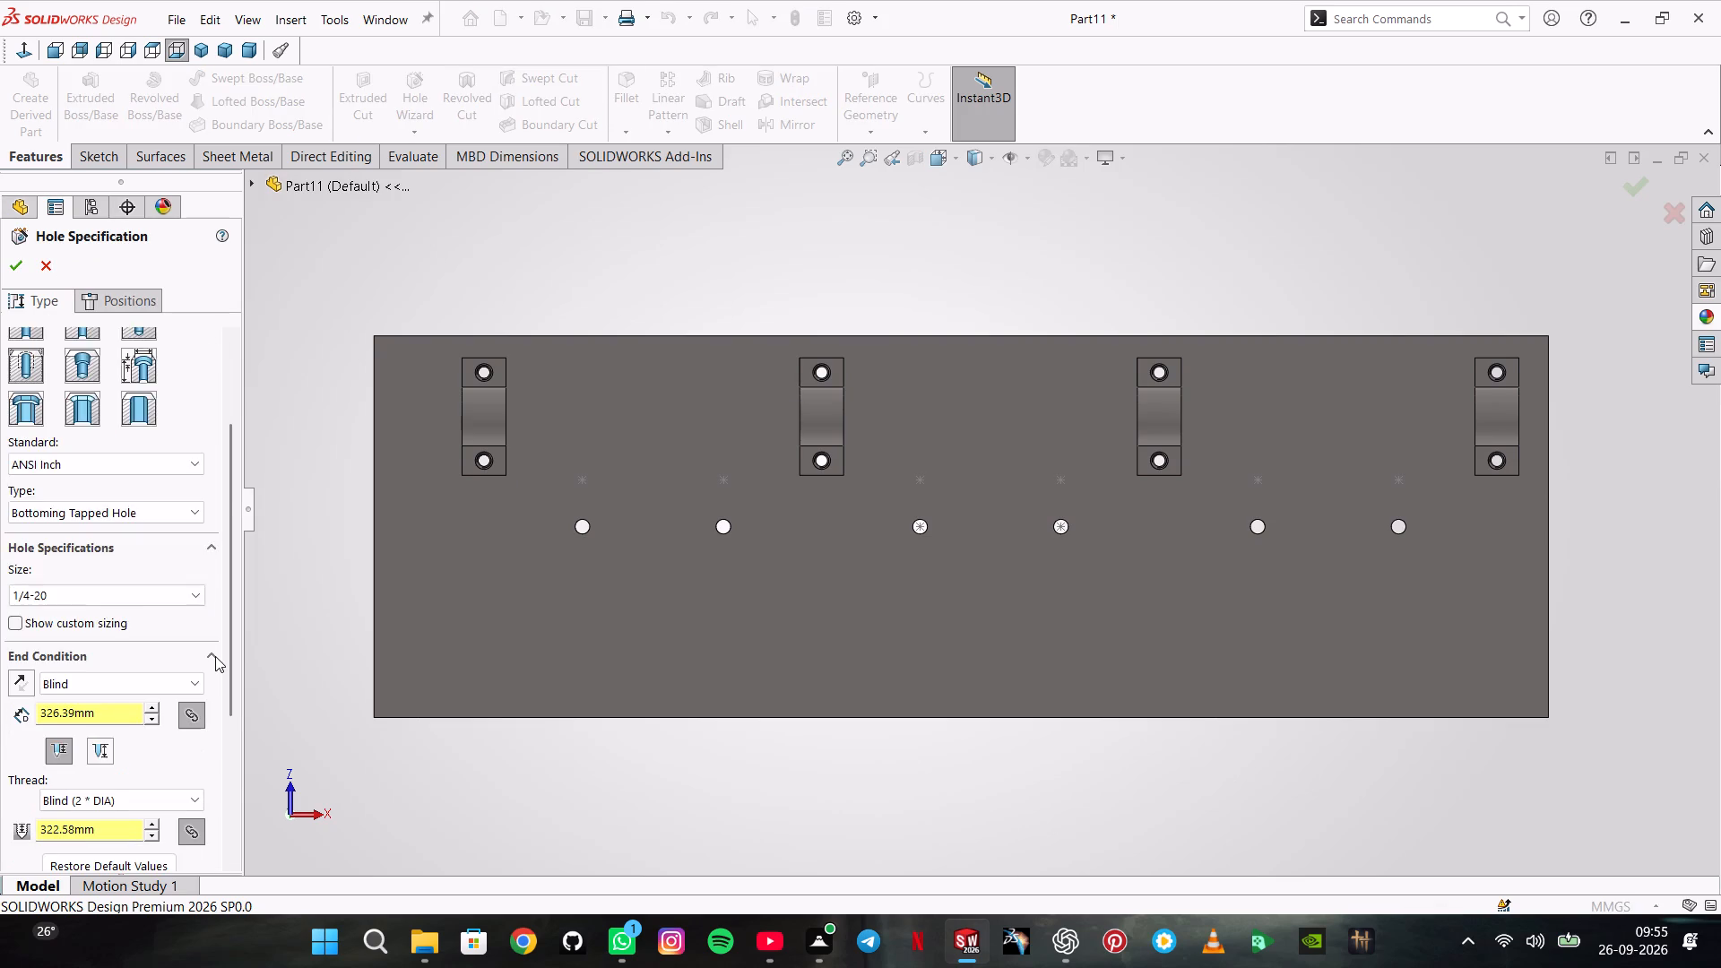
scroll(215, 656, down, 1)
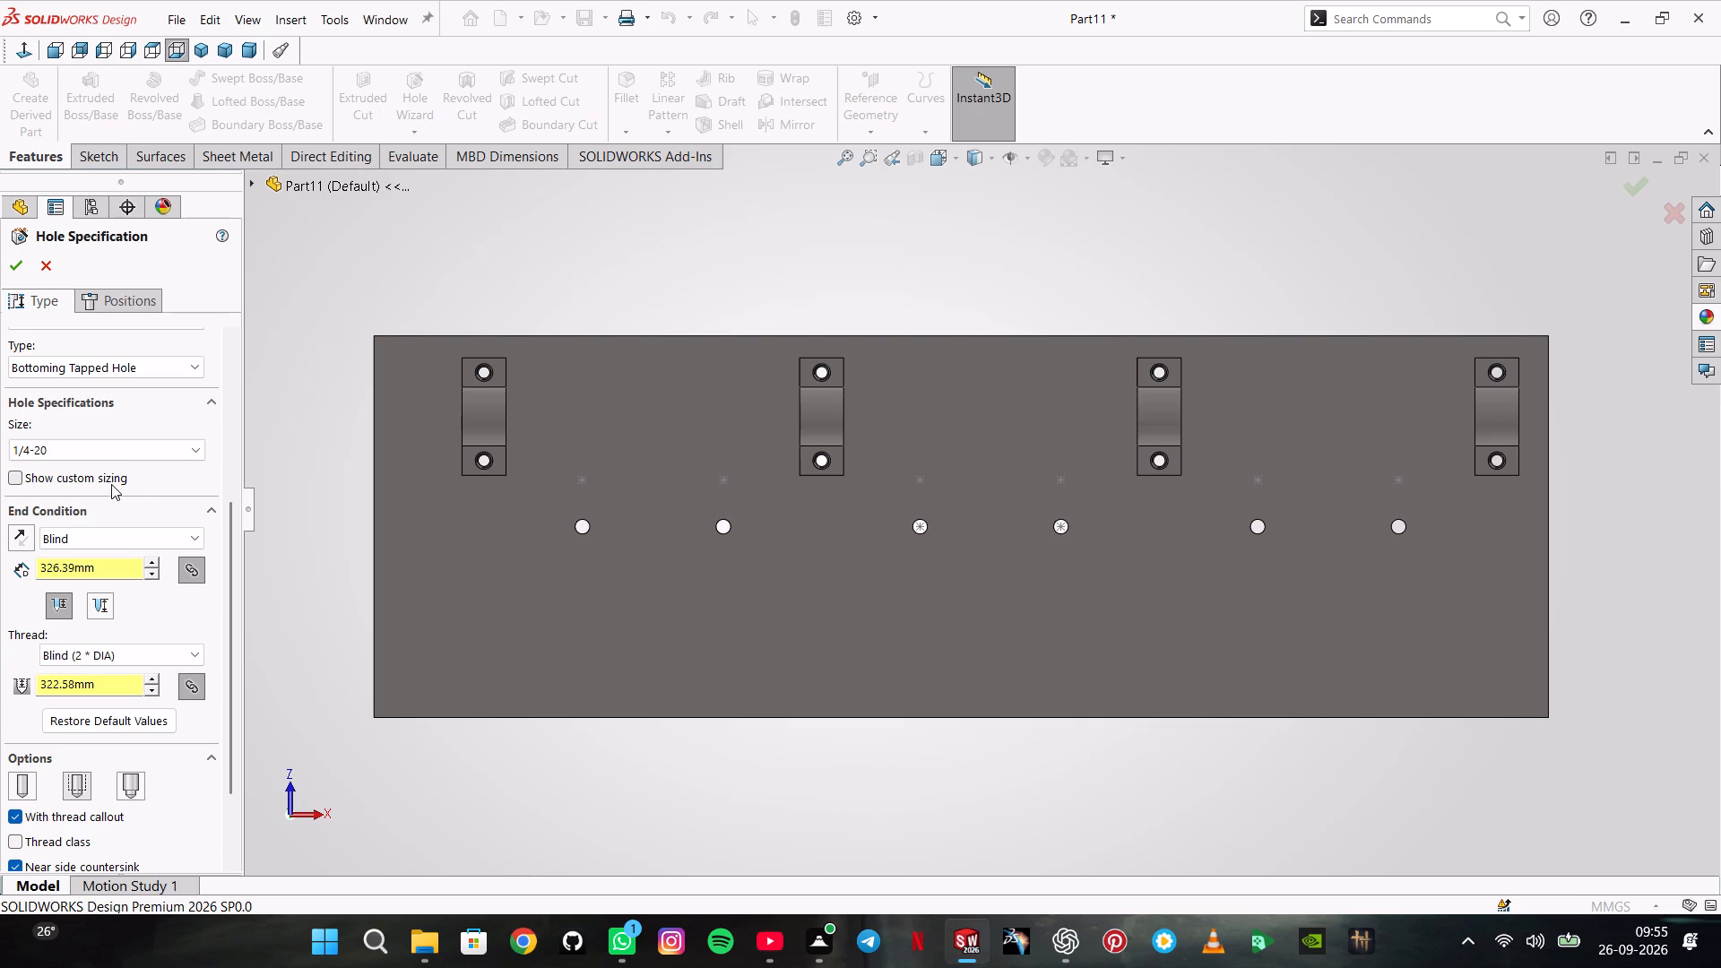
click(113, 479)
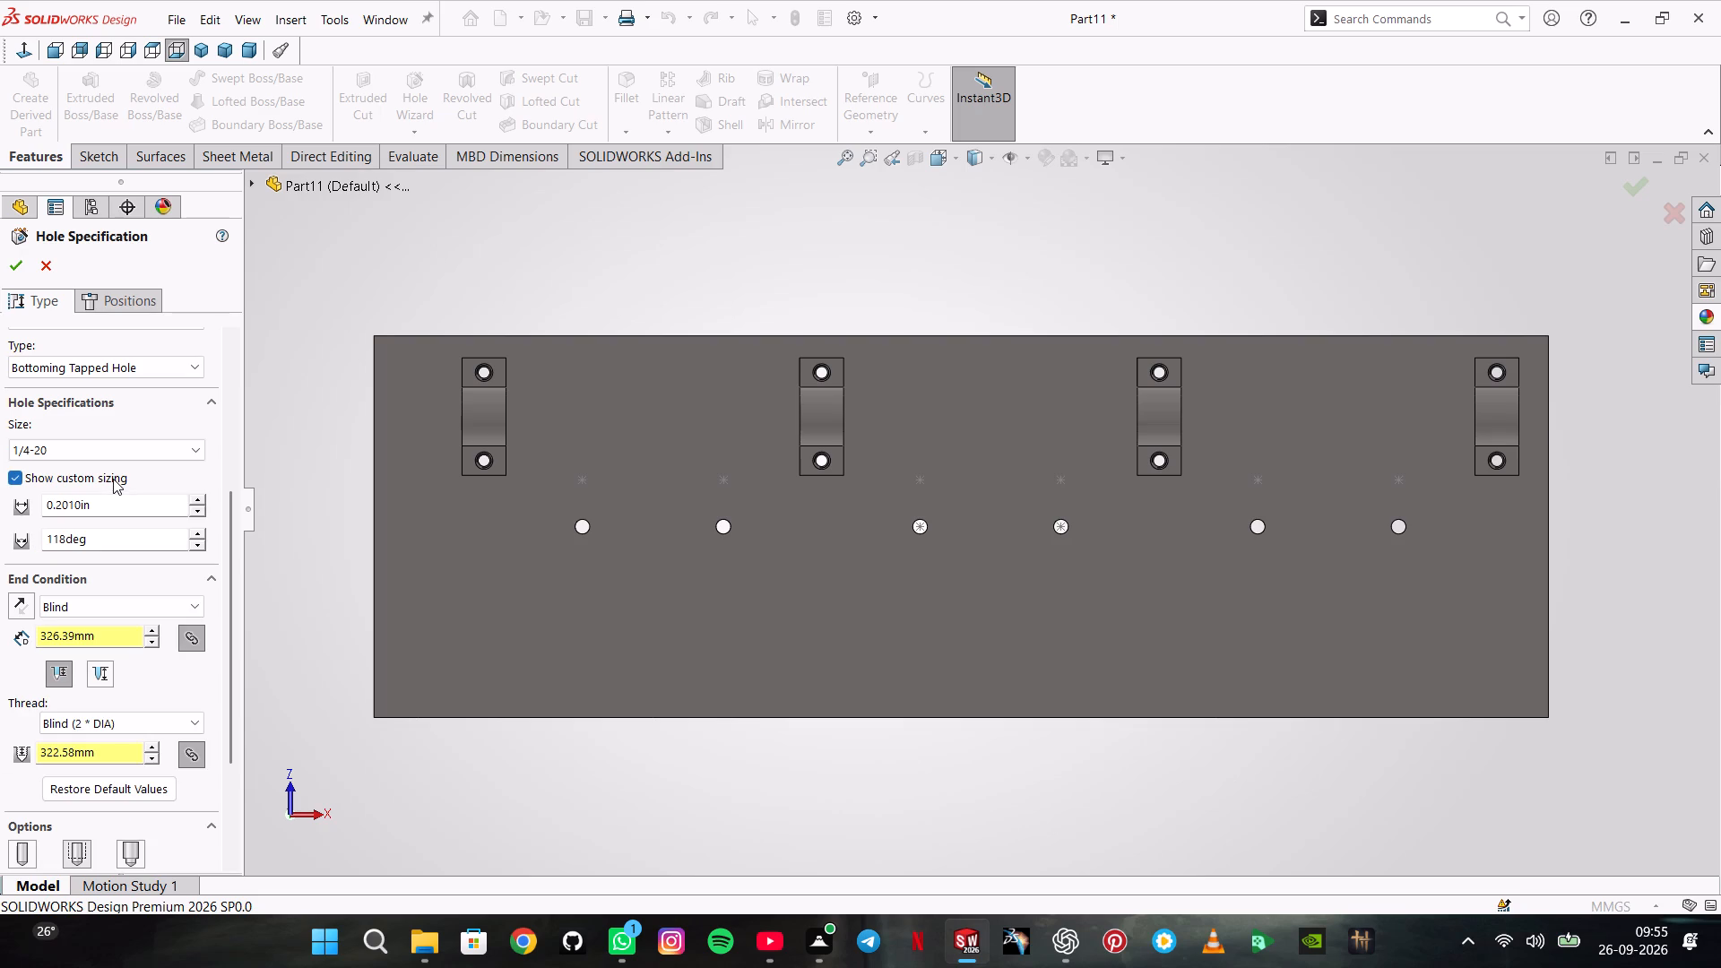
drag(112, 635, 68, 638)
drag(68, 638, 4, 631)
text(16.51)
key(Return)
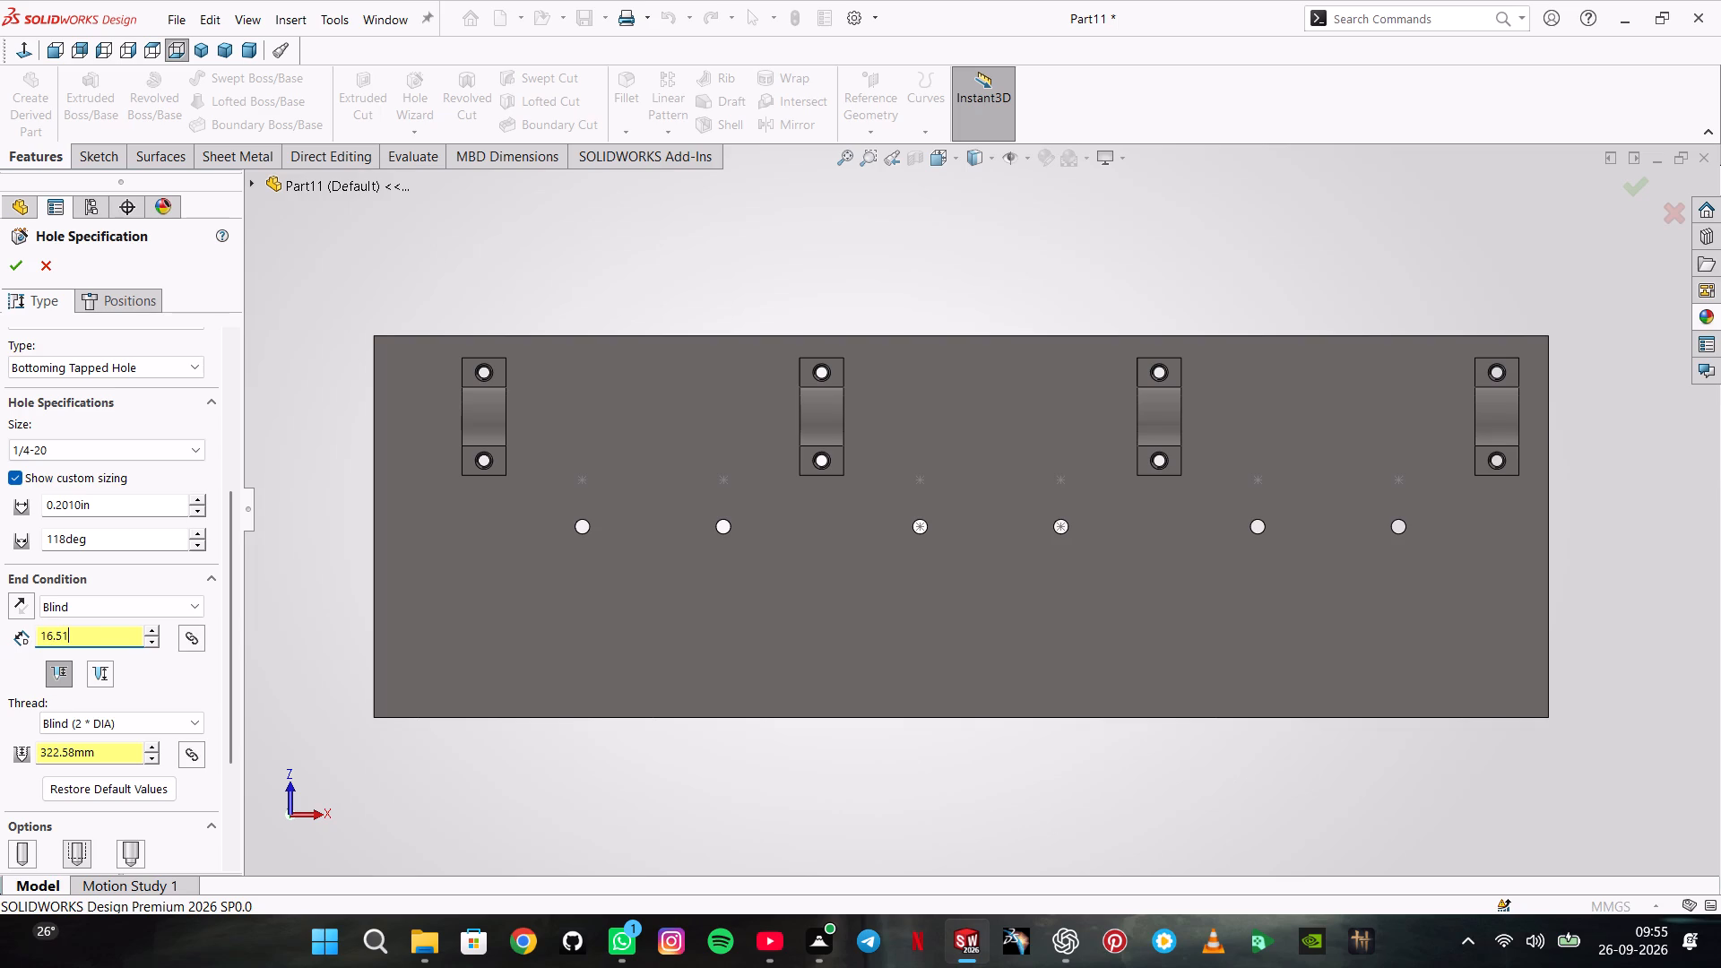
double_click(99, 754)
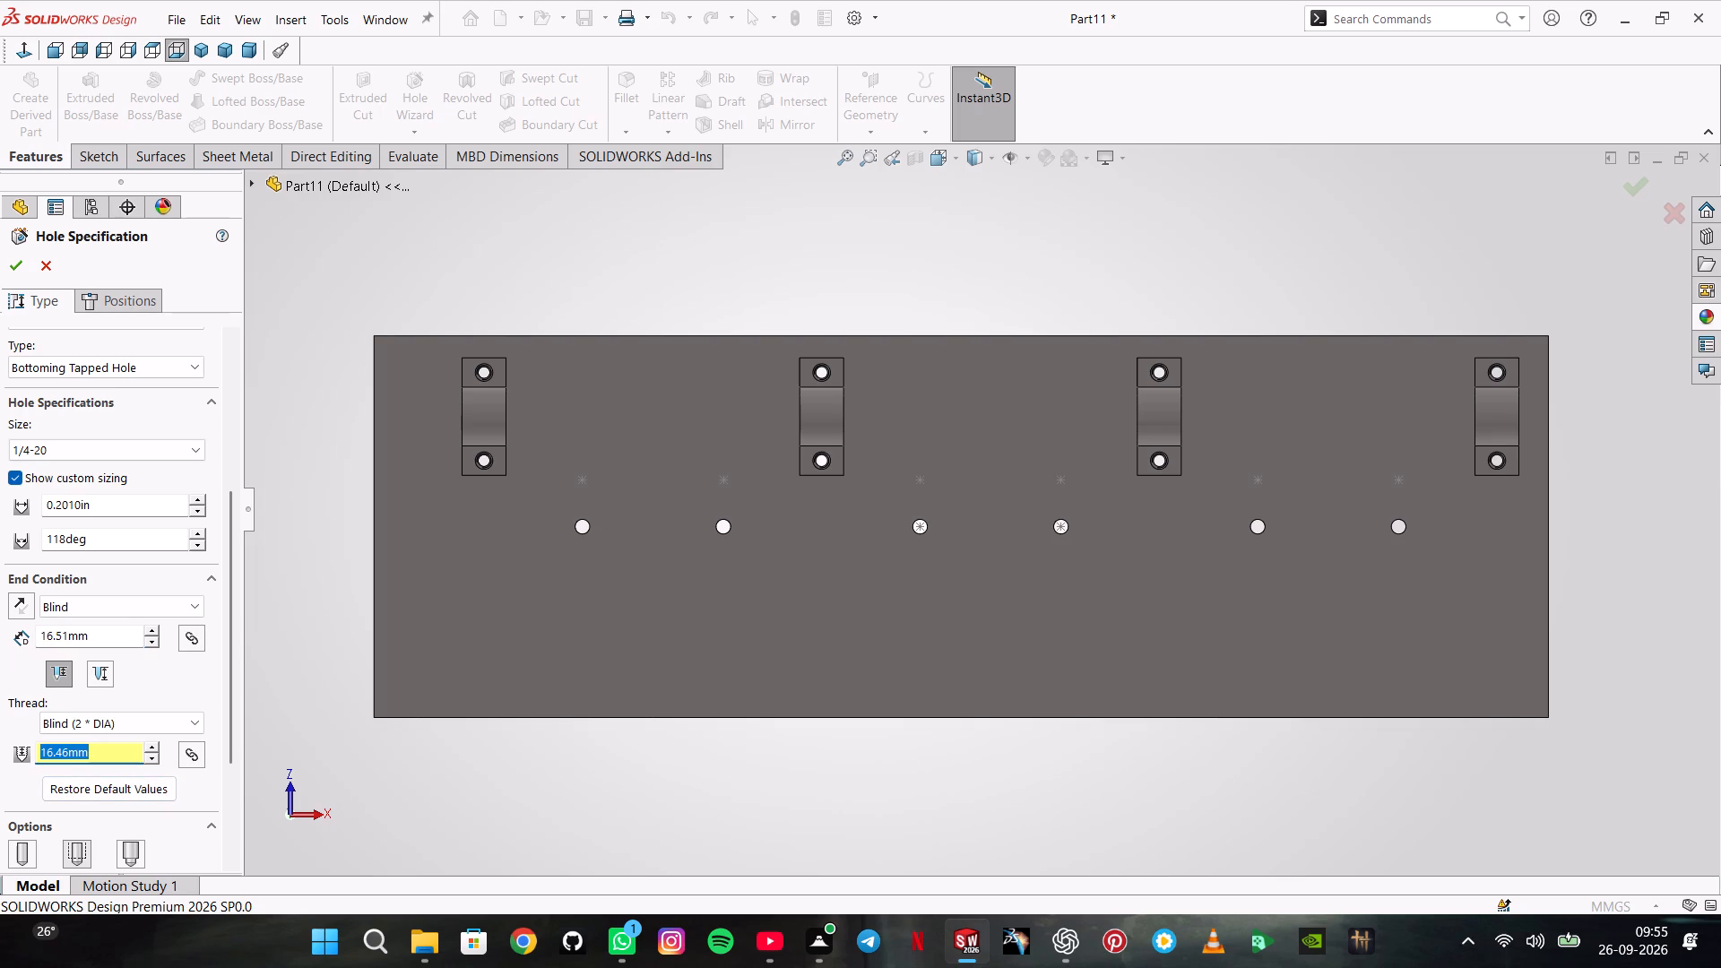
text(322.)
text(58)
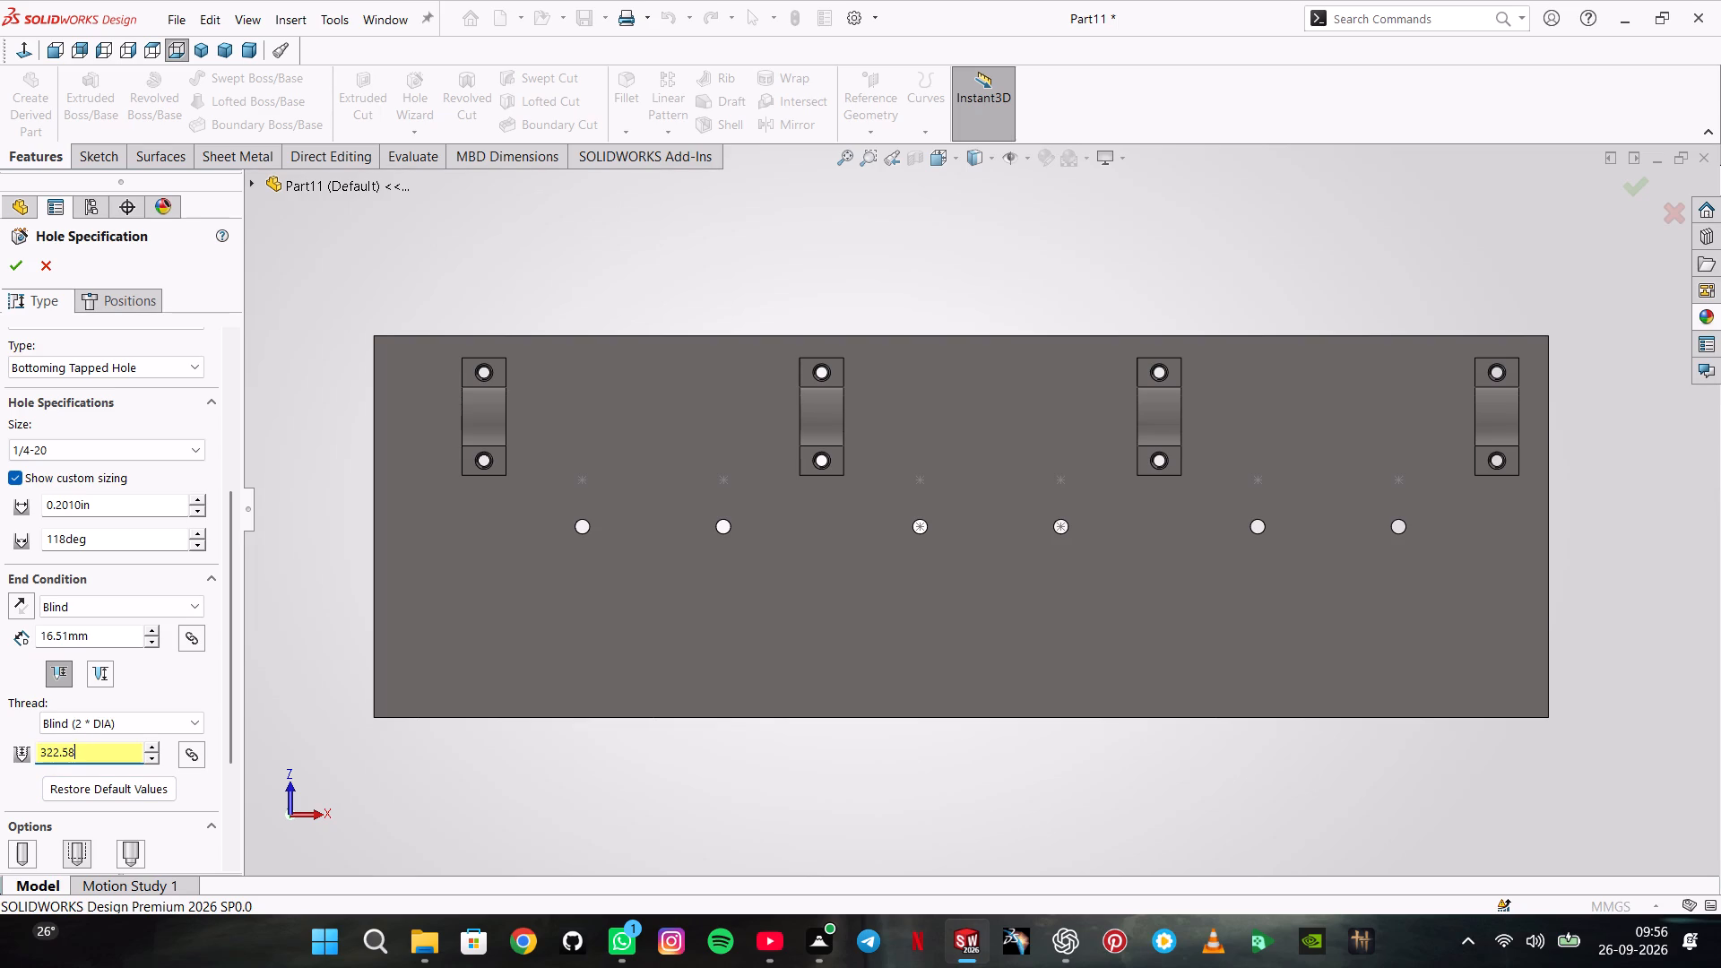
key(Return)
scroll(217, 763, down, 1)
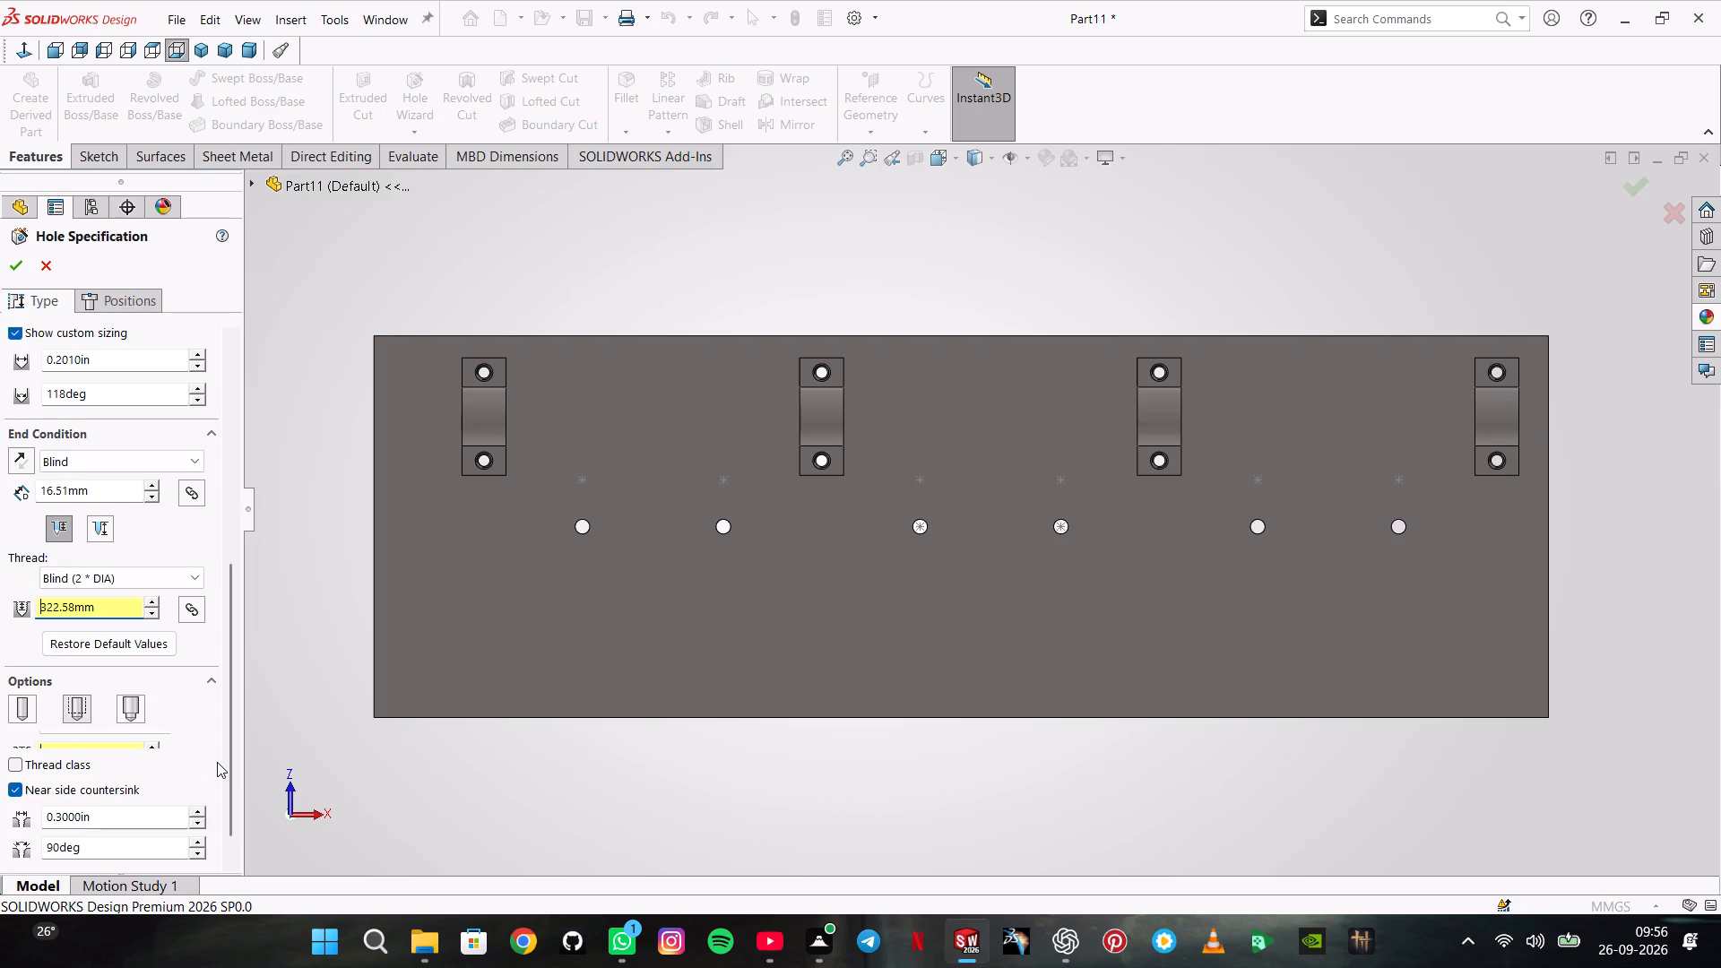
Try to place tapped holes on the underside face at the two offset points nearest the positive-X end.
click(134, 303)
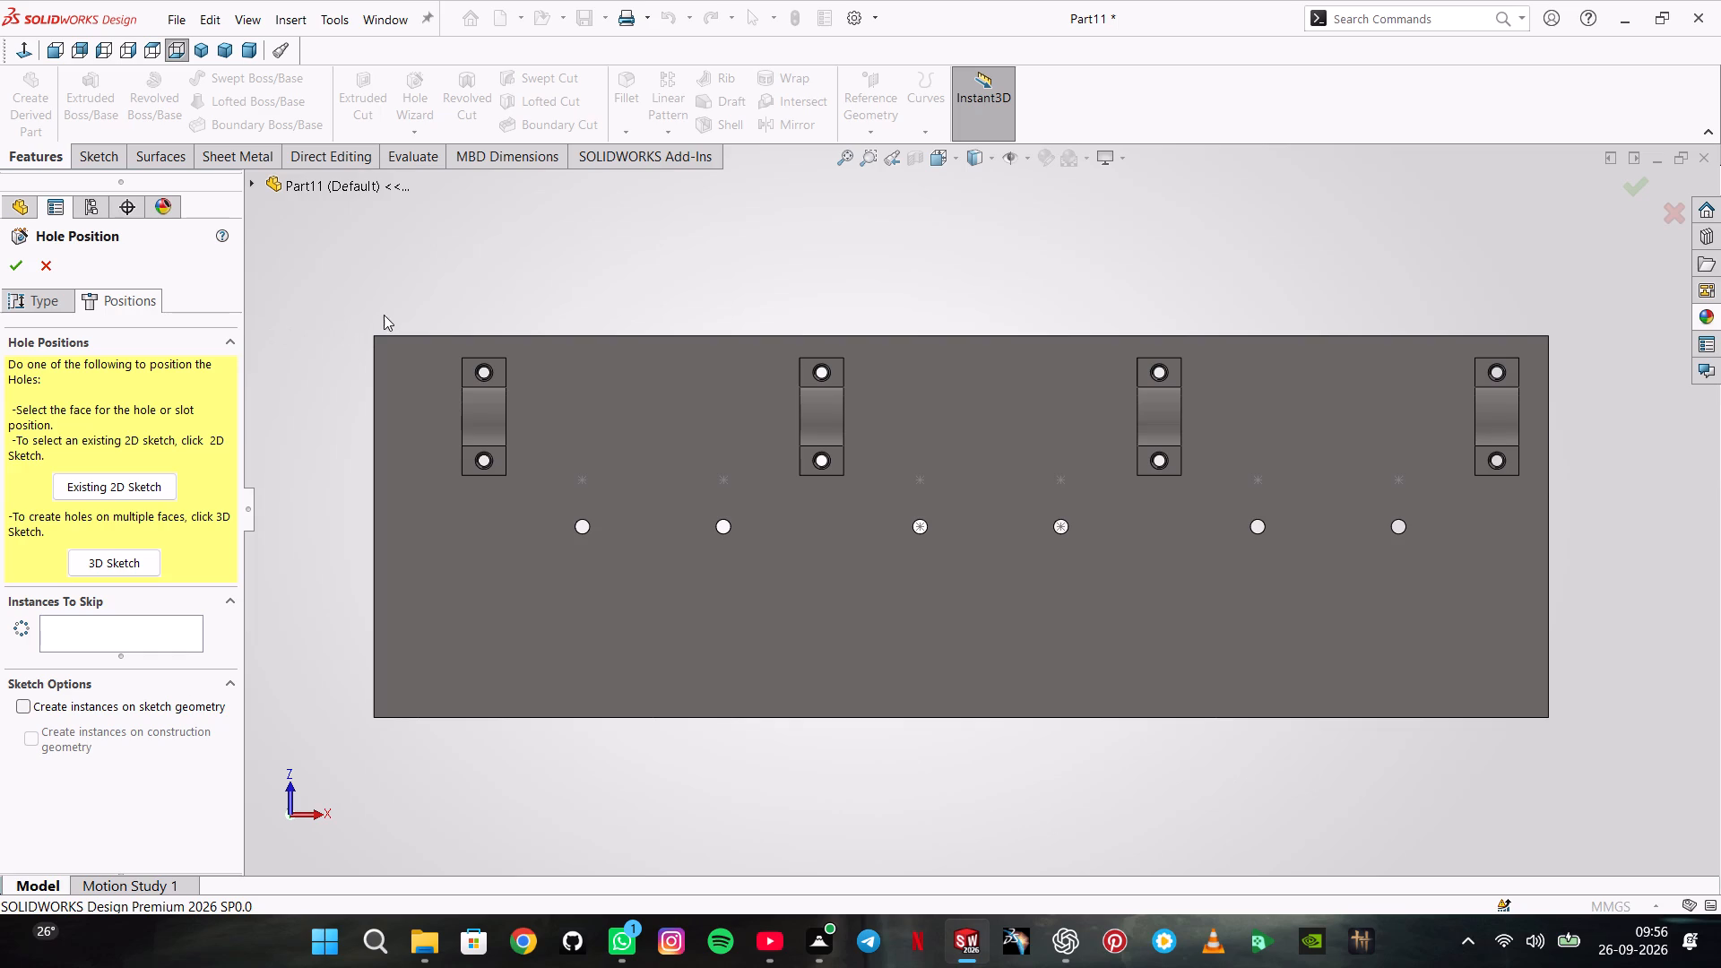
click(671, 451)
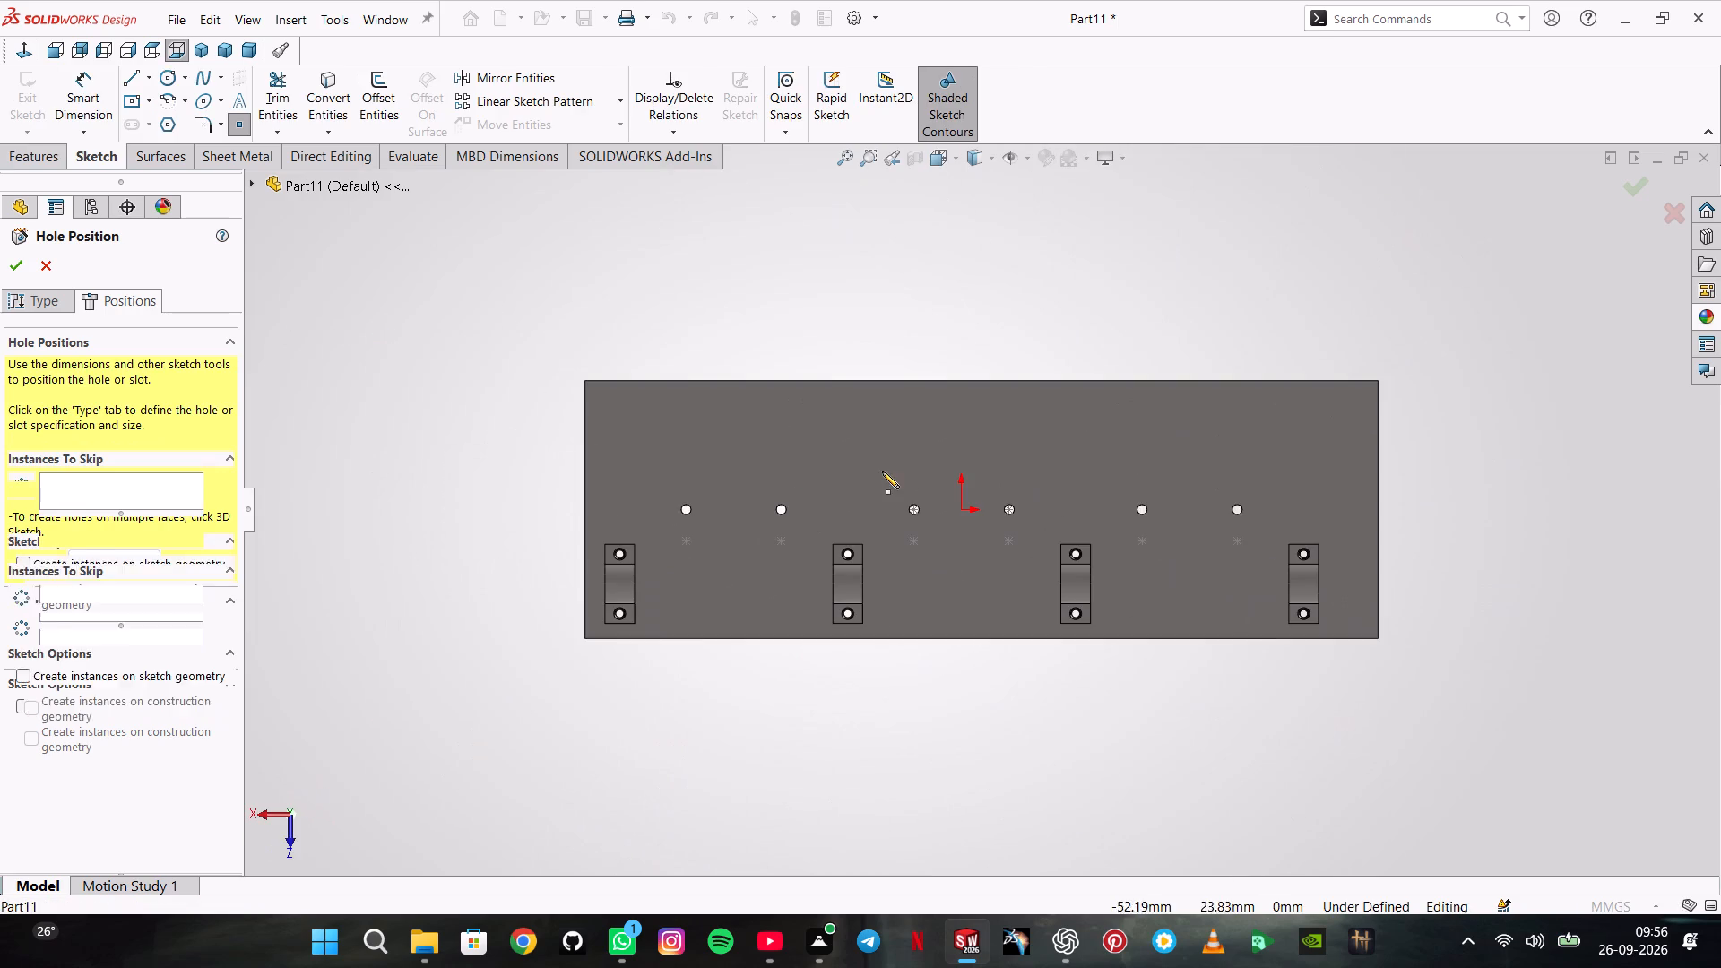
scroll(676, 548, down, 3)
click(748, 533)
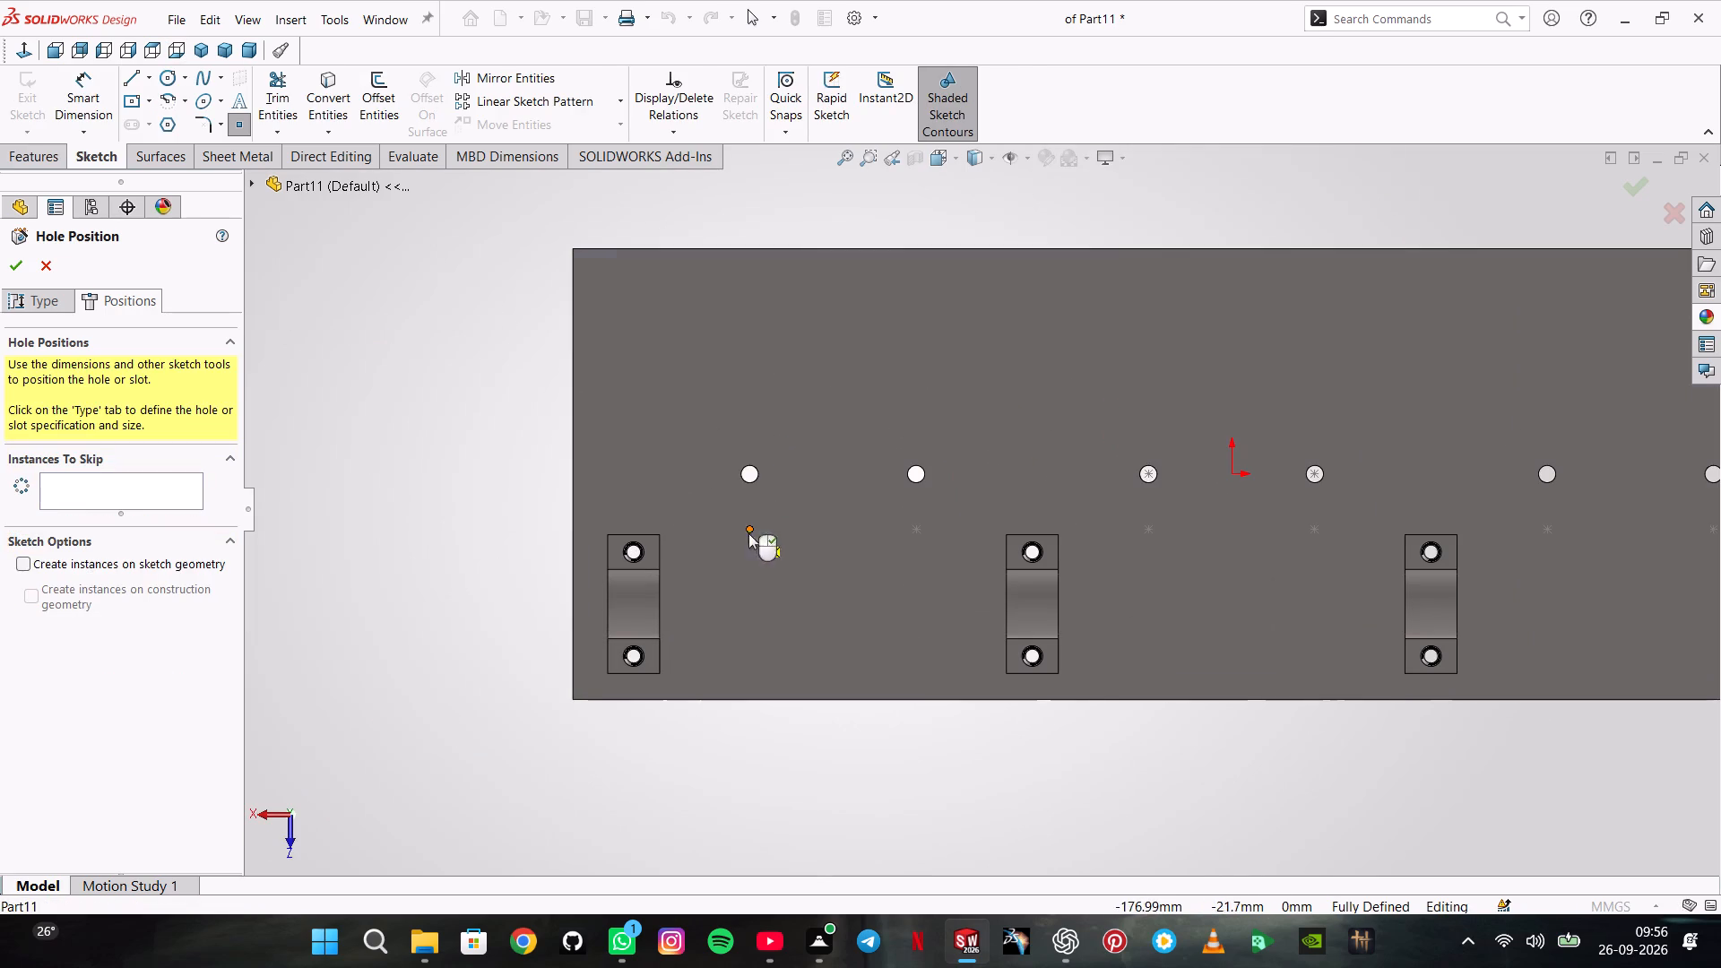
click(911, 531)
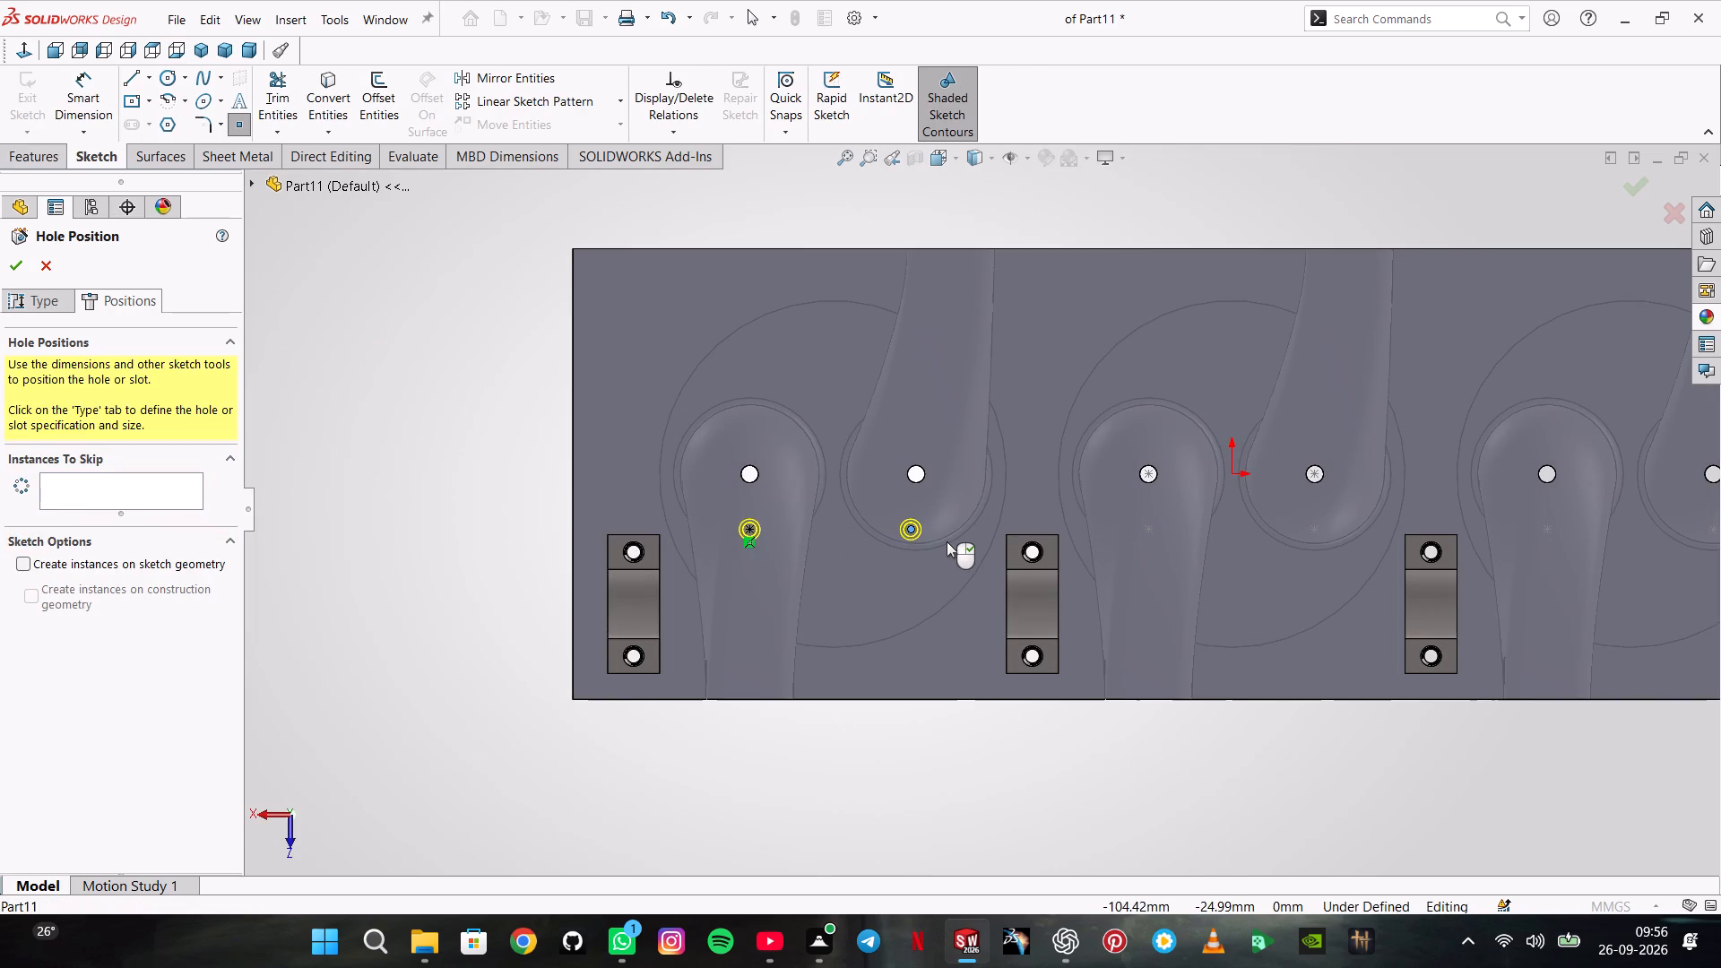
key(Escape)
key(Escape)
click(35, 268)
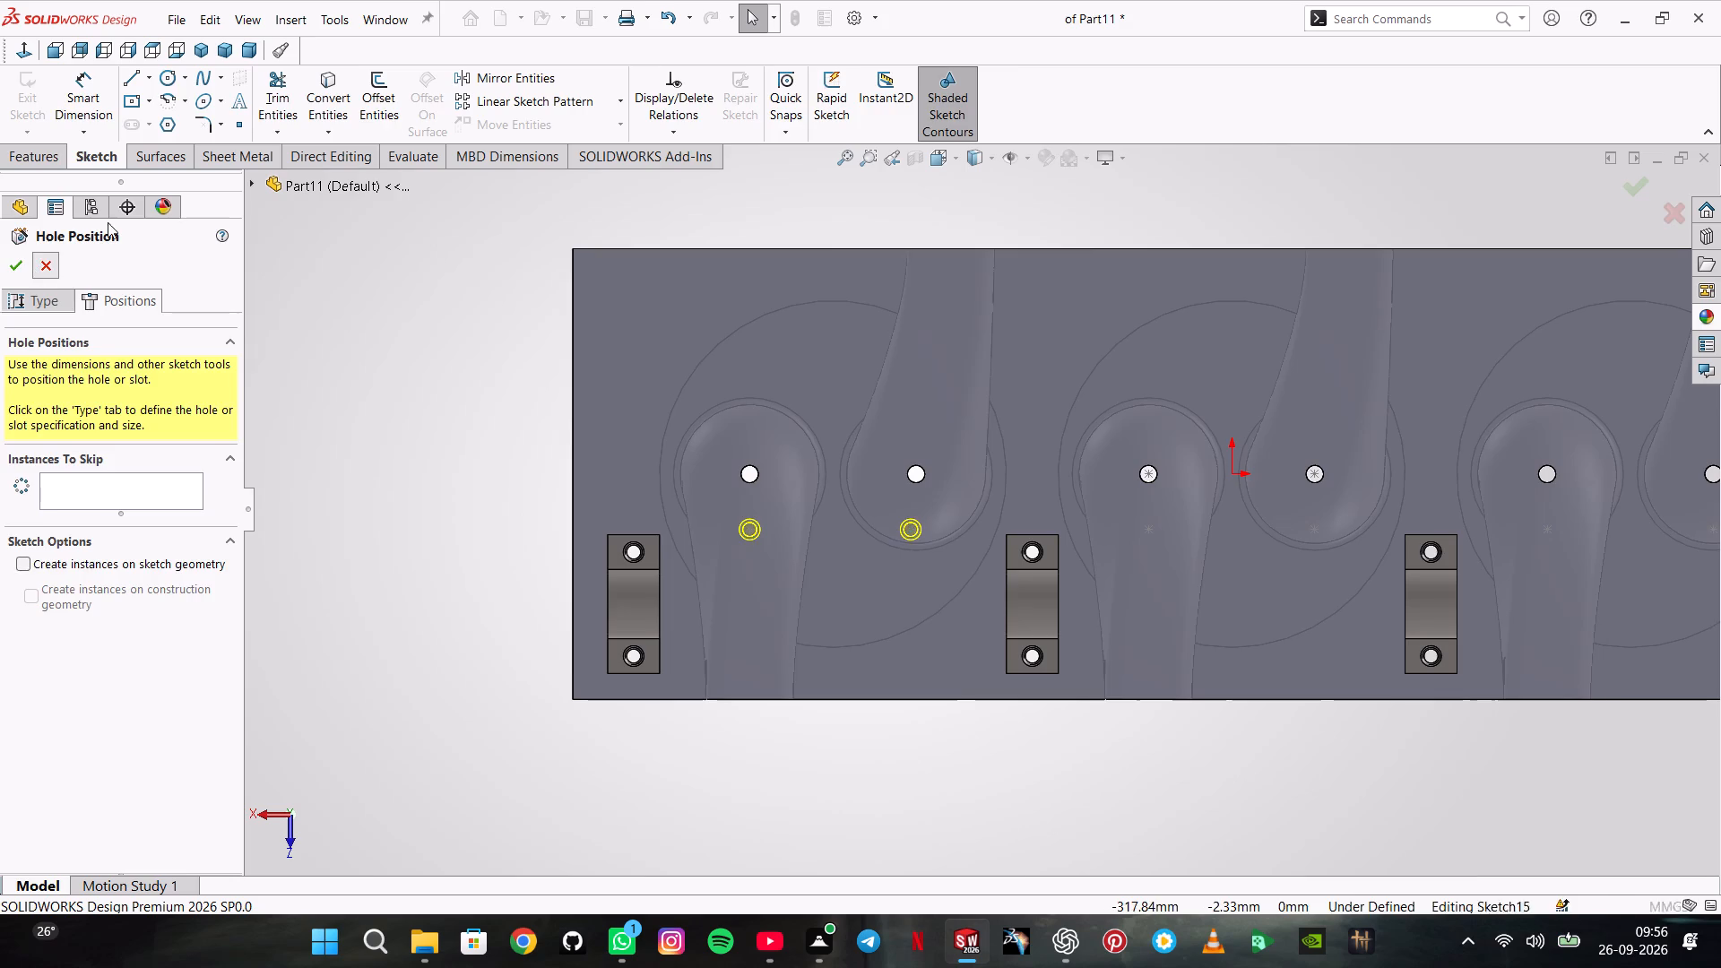
Start a 1/4-20 bottoming tapped hole with custom sizing and set its blind hole depth to 16.51 mm.
click(403, 95)
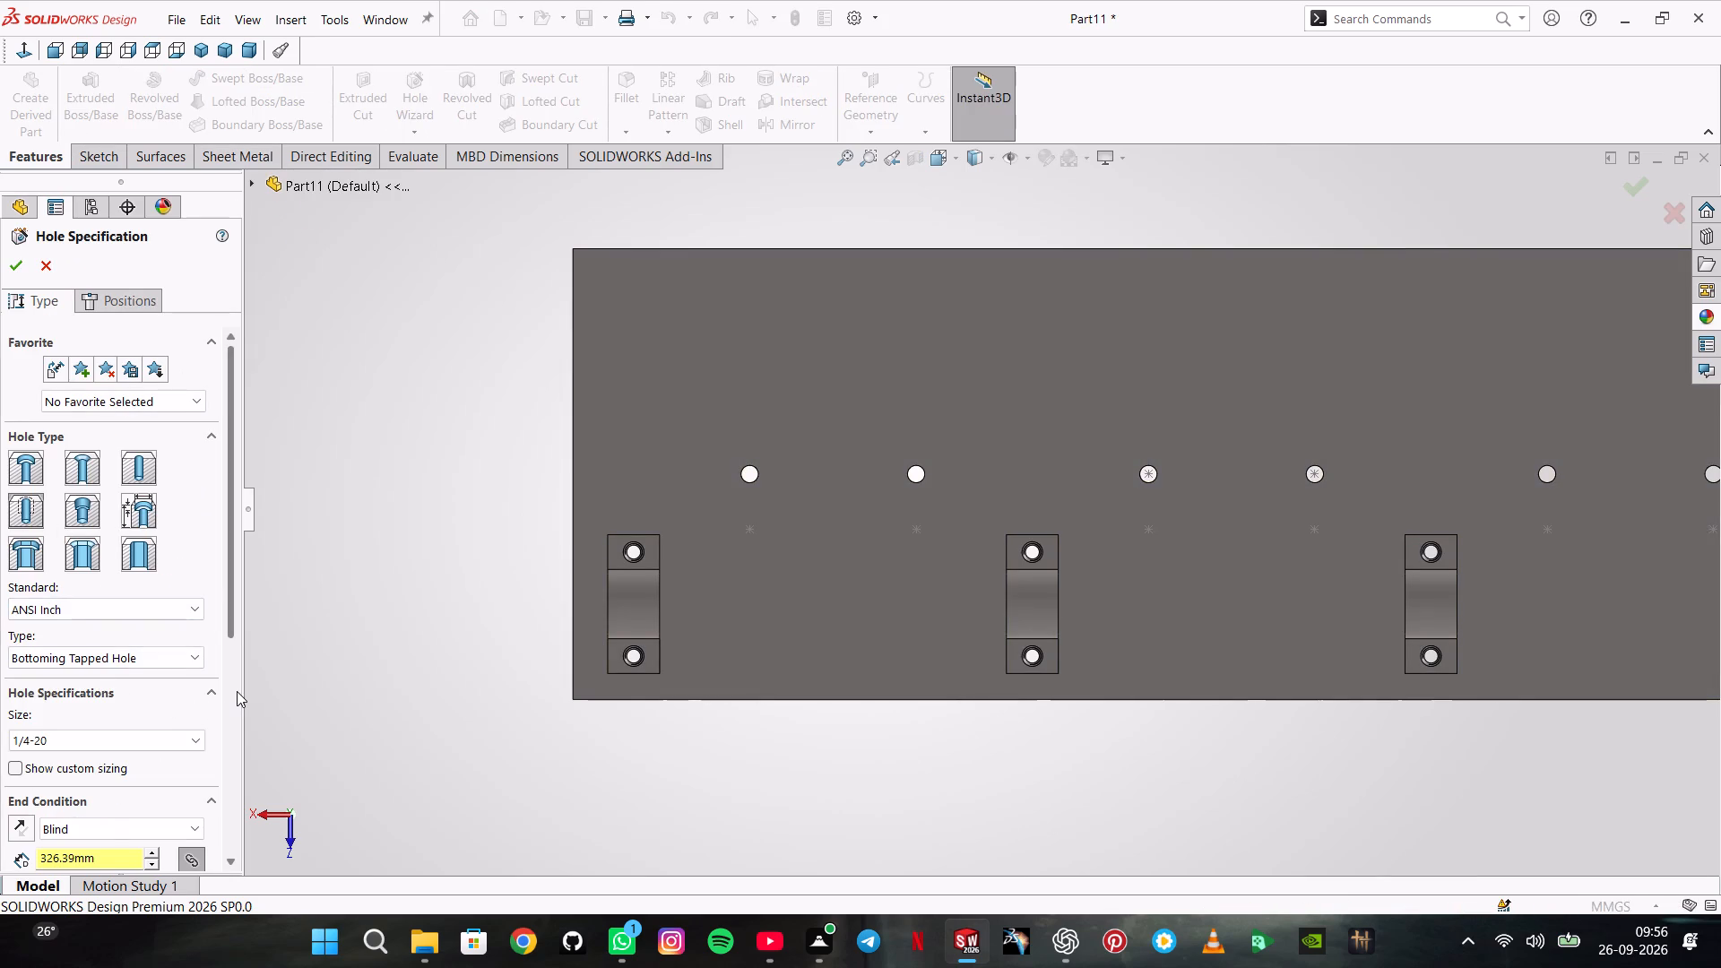
scroll(237, 691, down, 2)
click(78, 471)
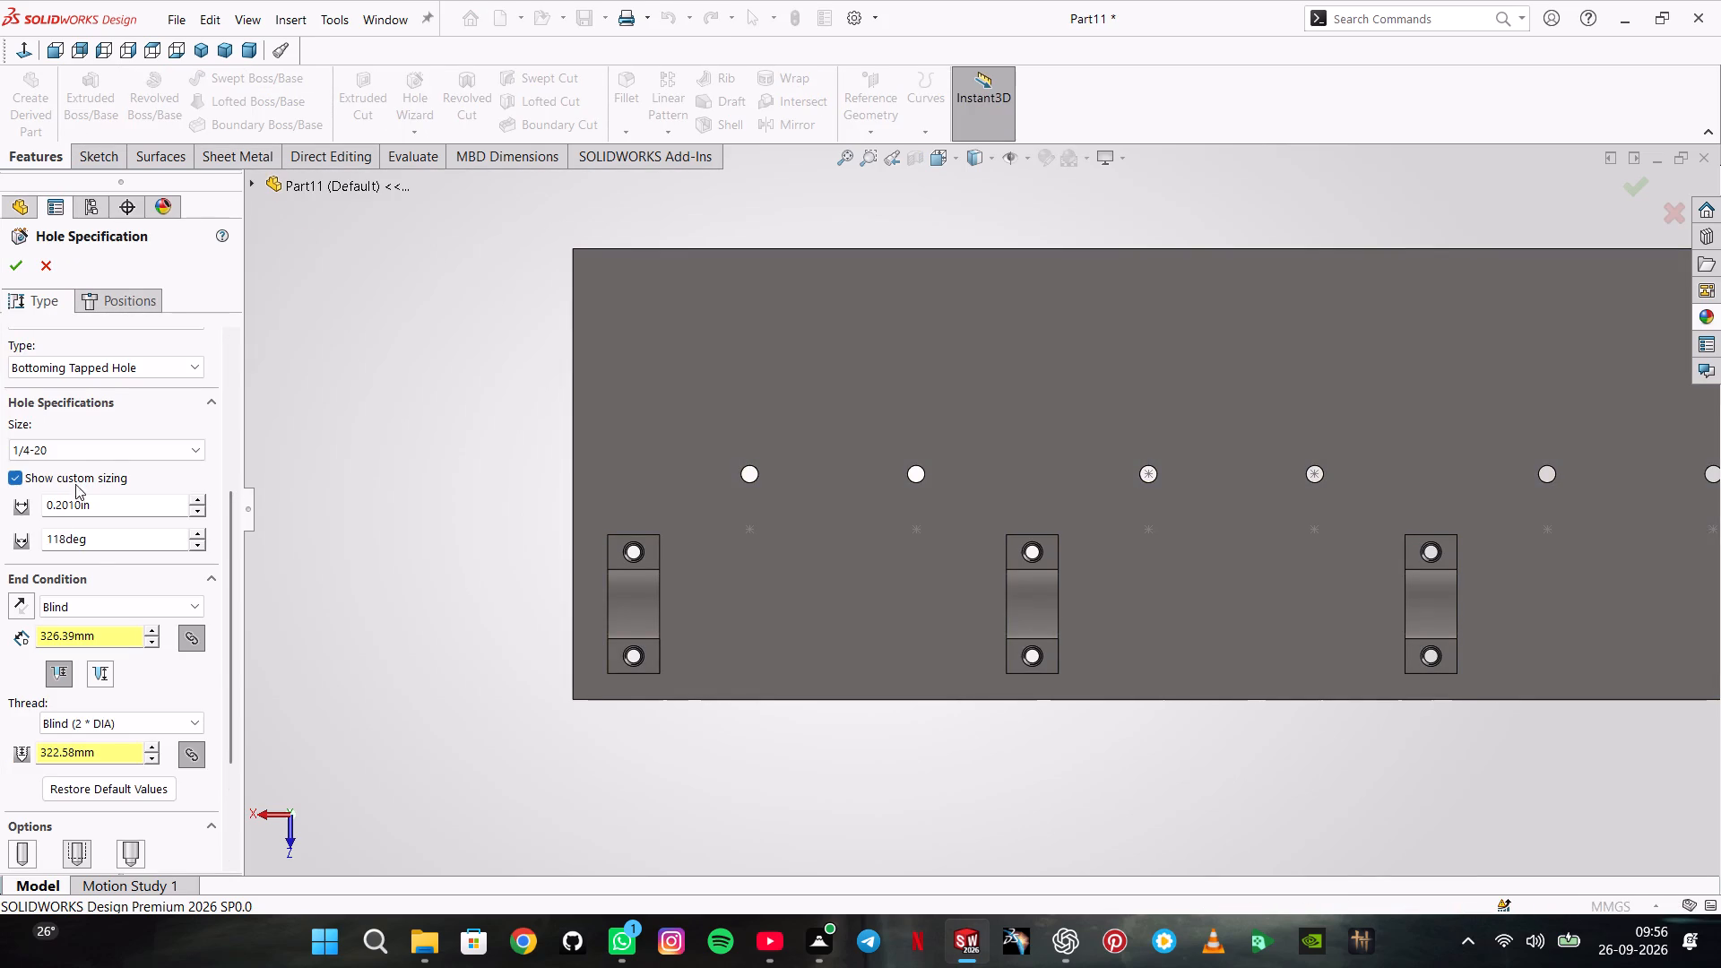
click(106, 636)
click(106, 636)
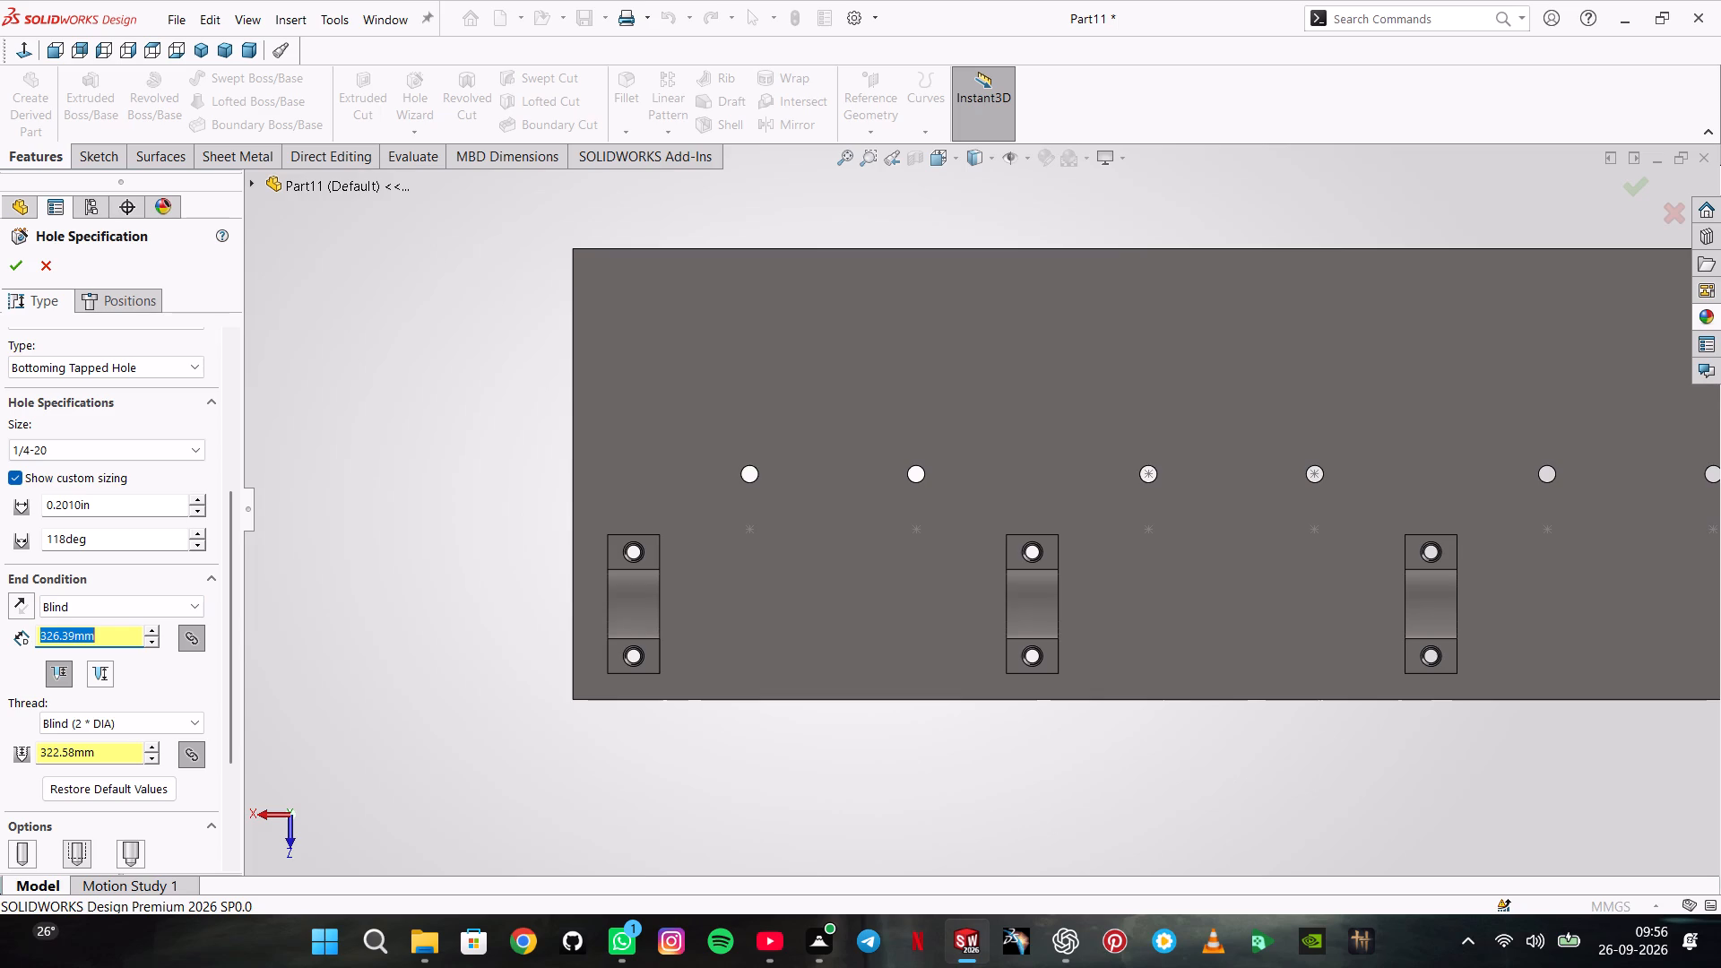
text(16.54)
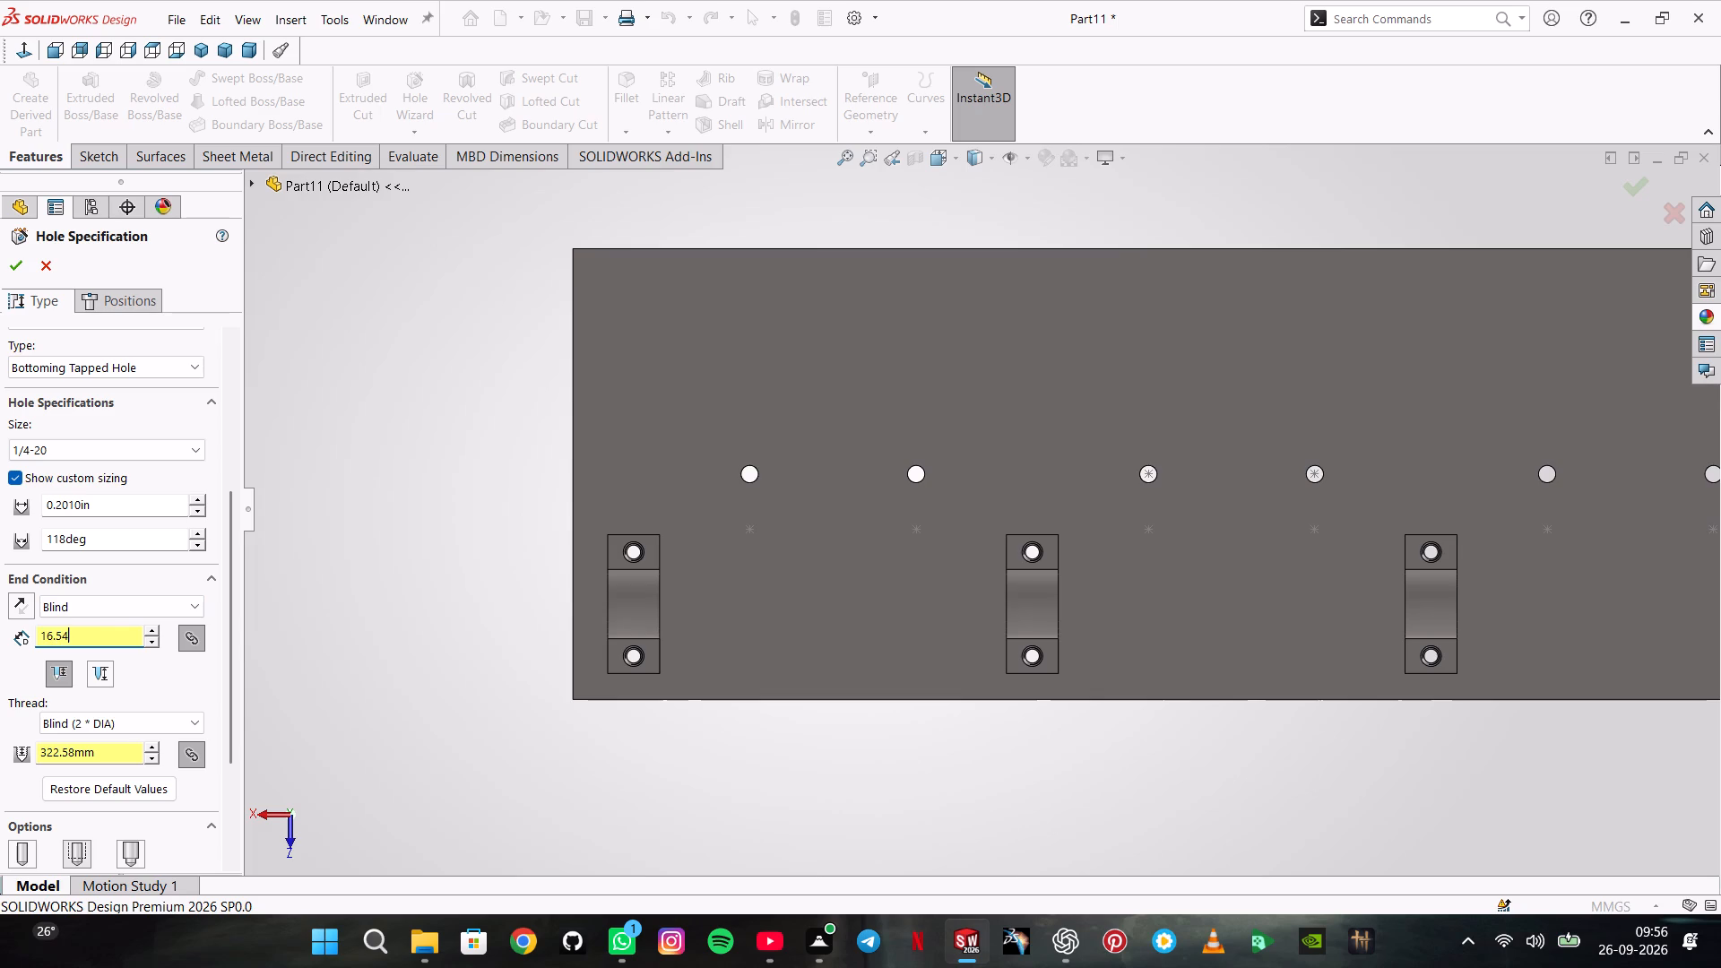
key(Return)
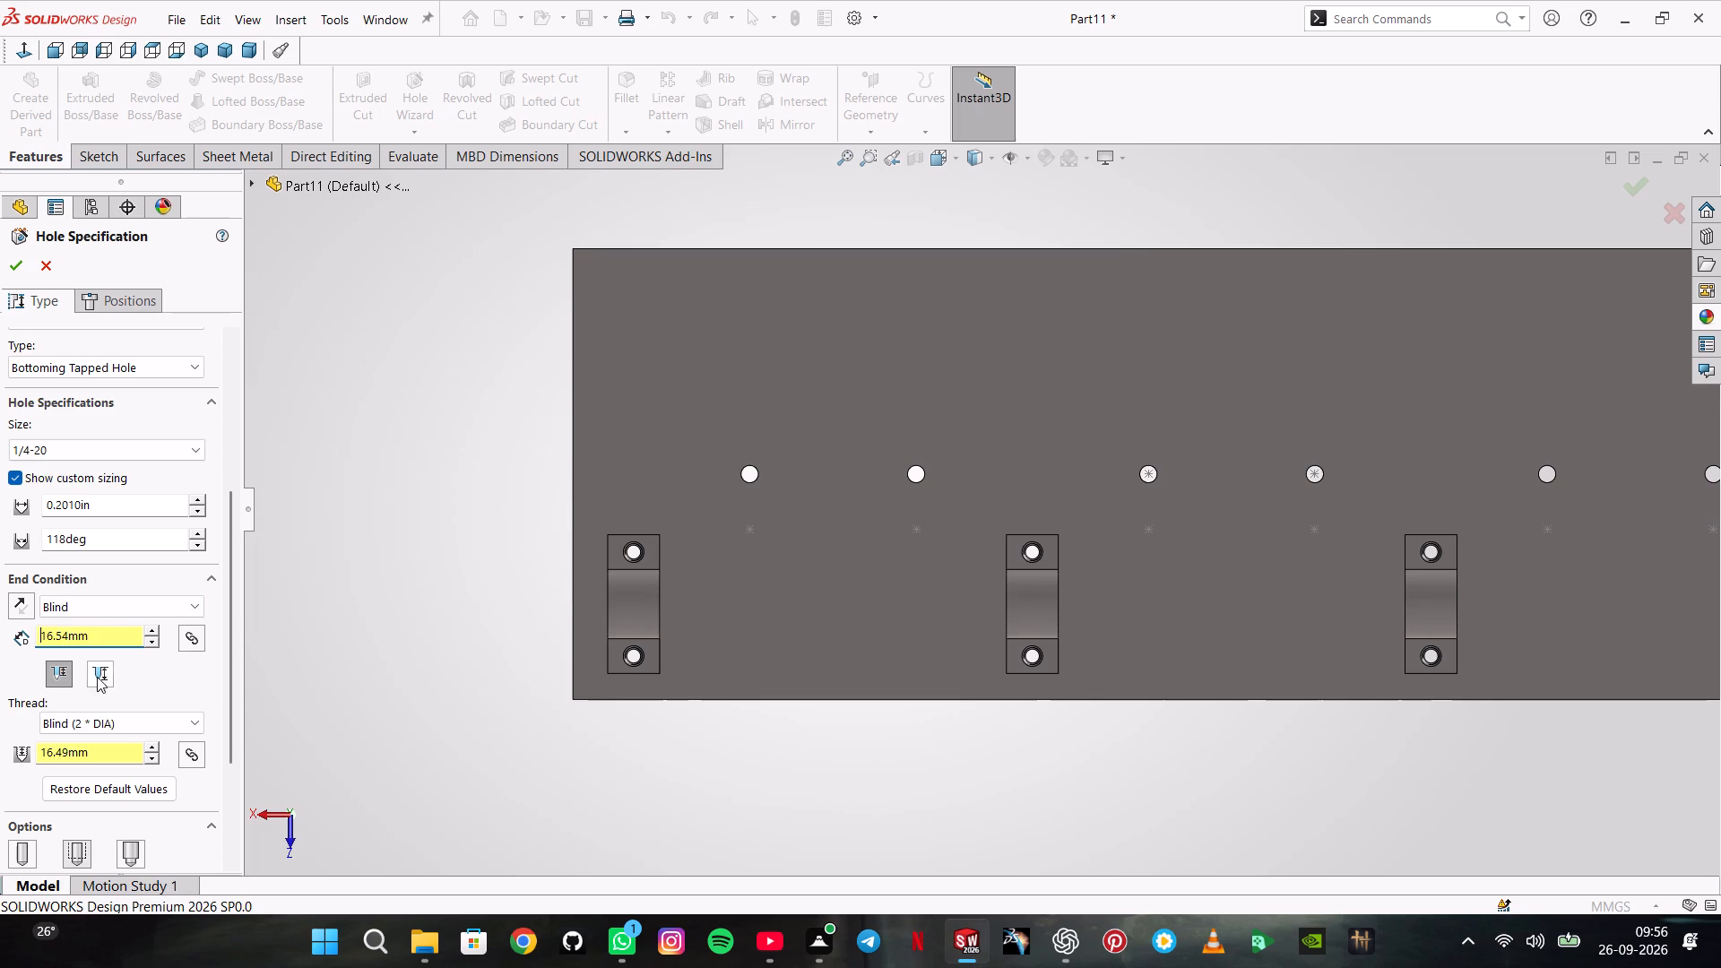
click(65, 637)
key(1)
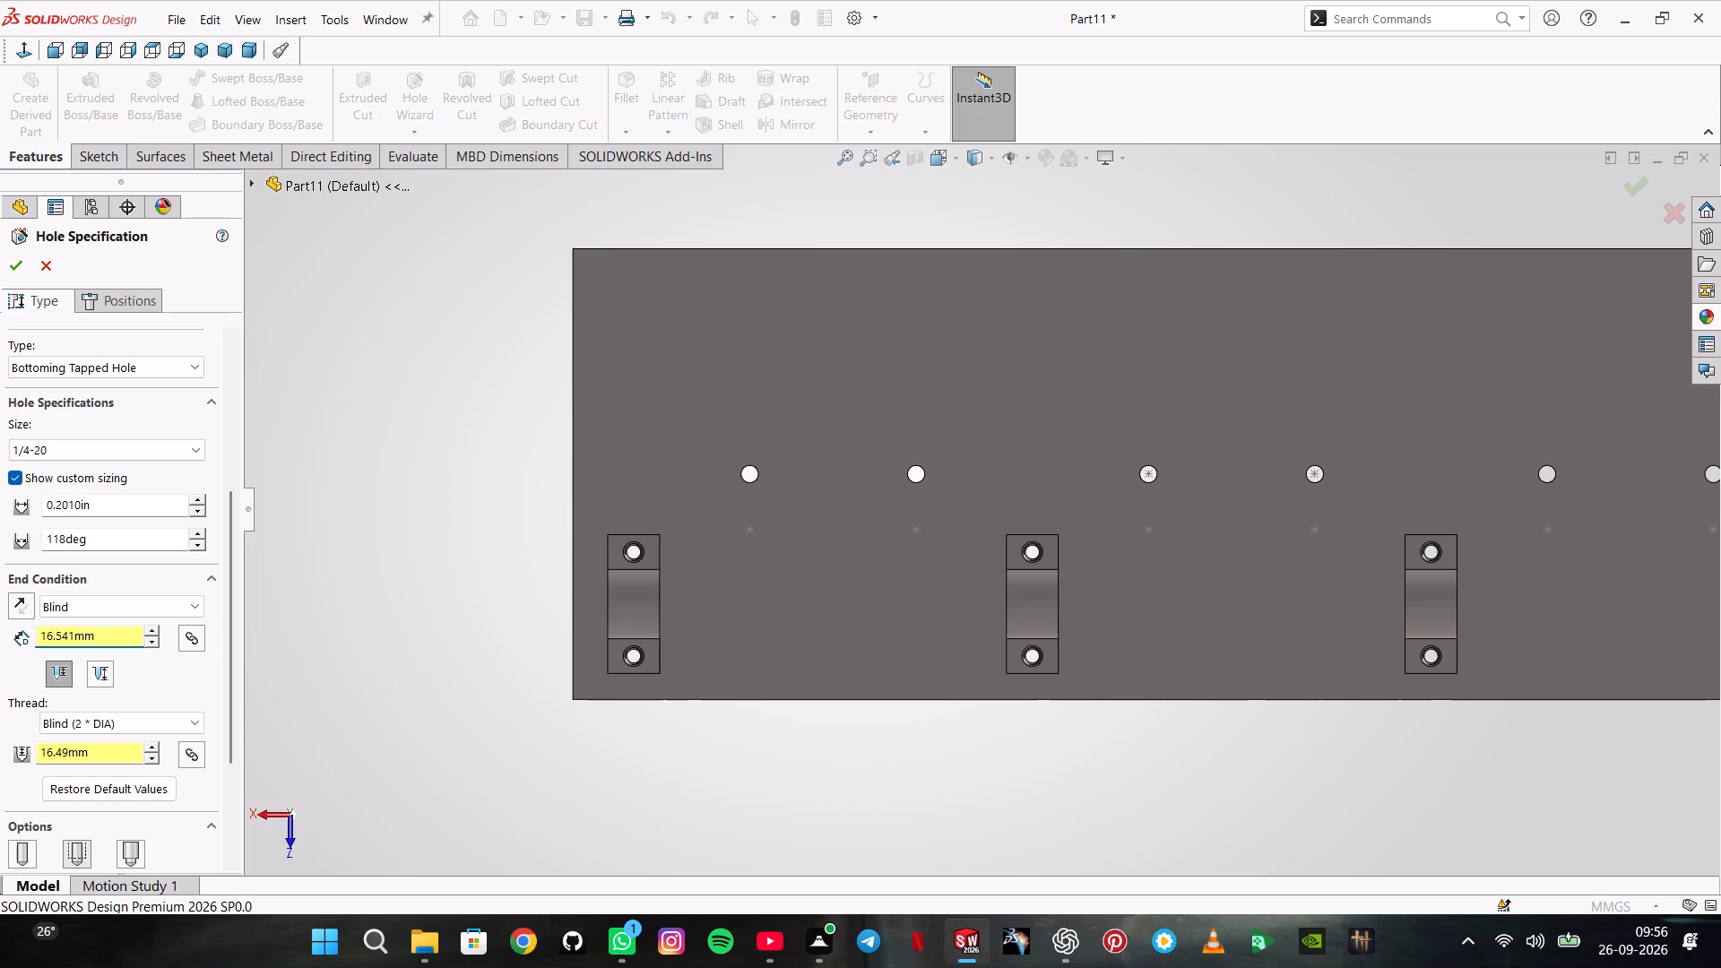
key(Return)
click(69, 635)
key(BackSpace)
key(1)
key(Return)
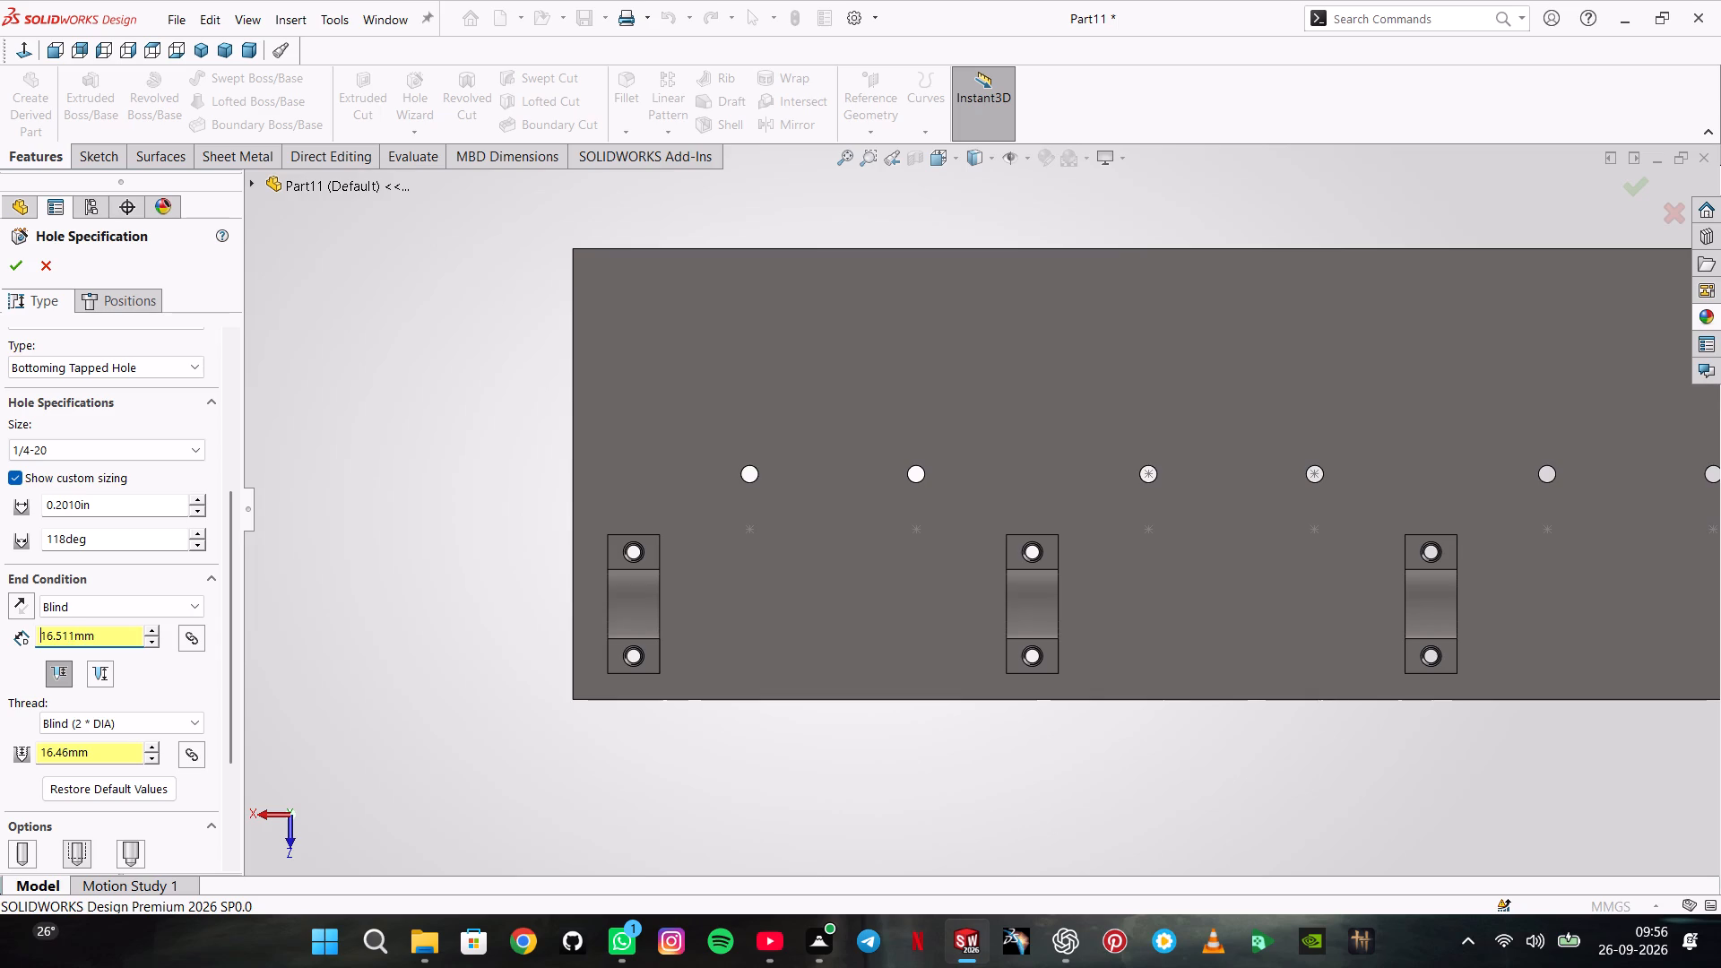
click(82, 636)
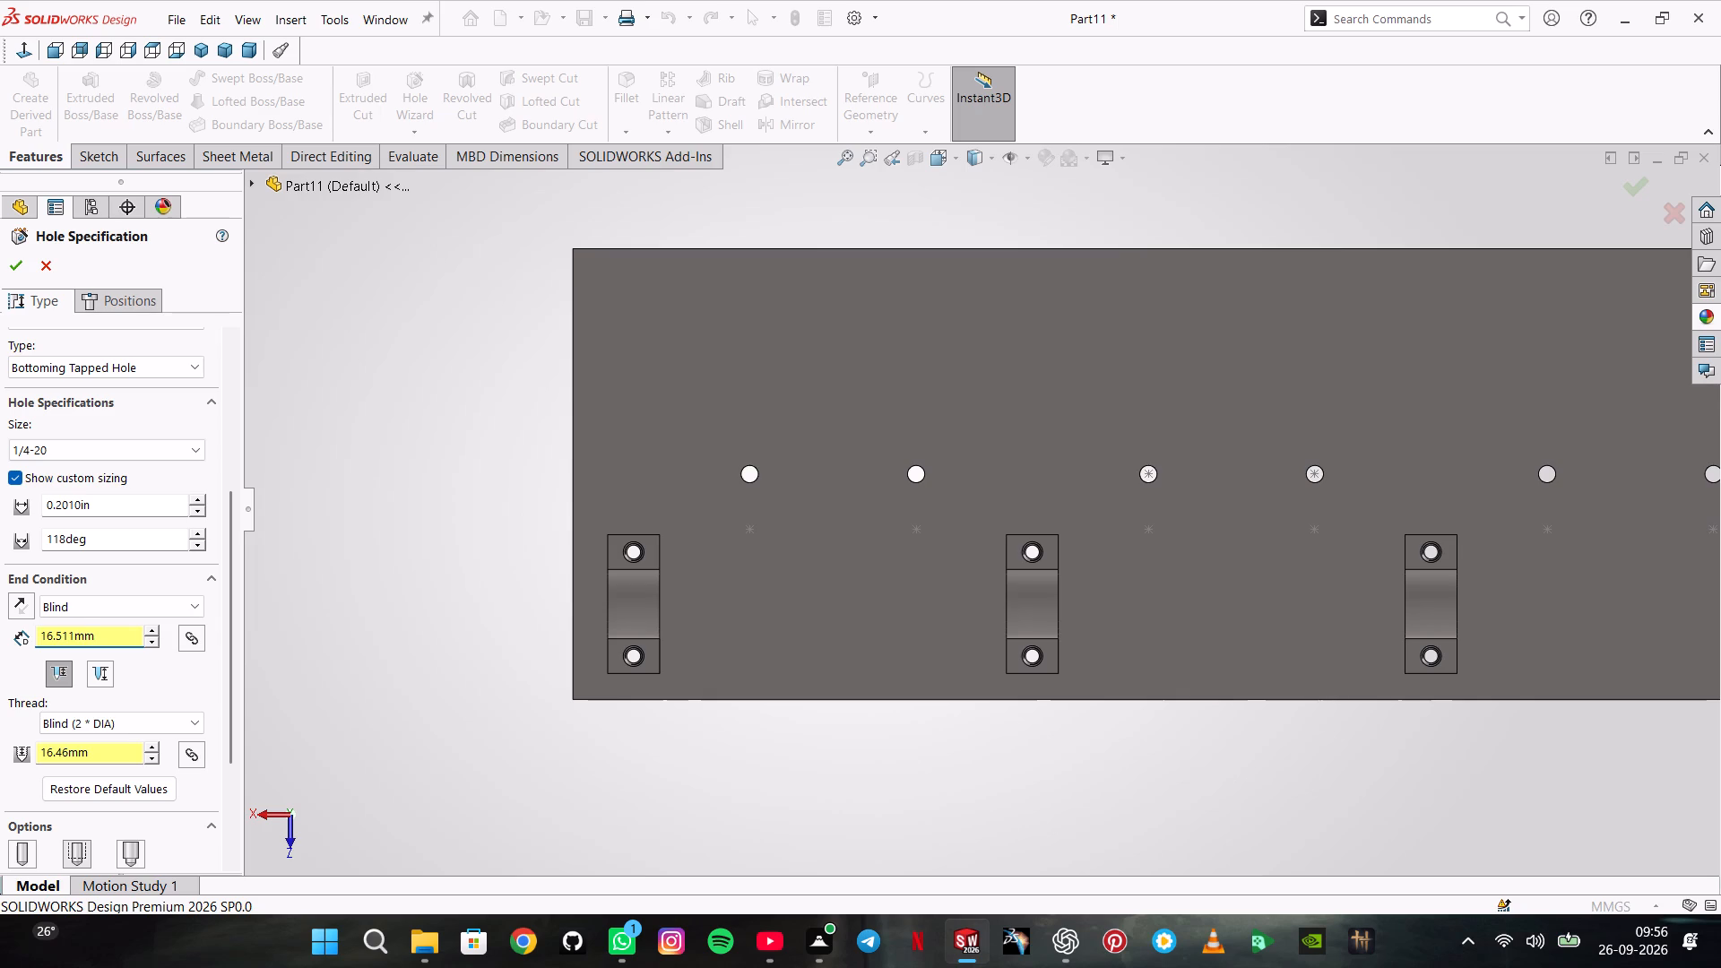
click(73, 635)
key(BackSpace)
Set the tapped hole's thread depth to 322.58 mm.
double_click(113, 756)
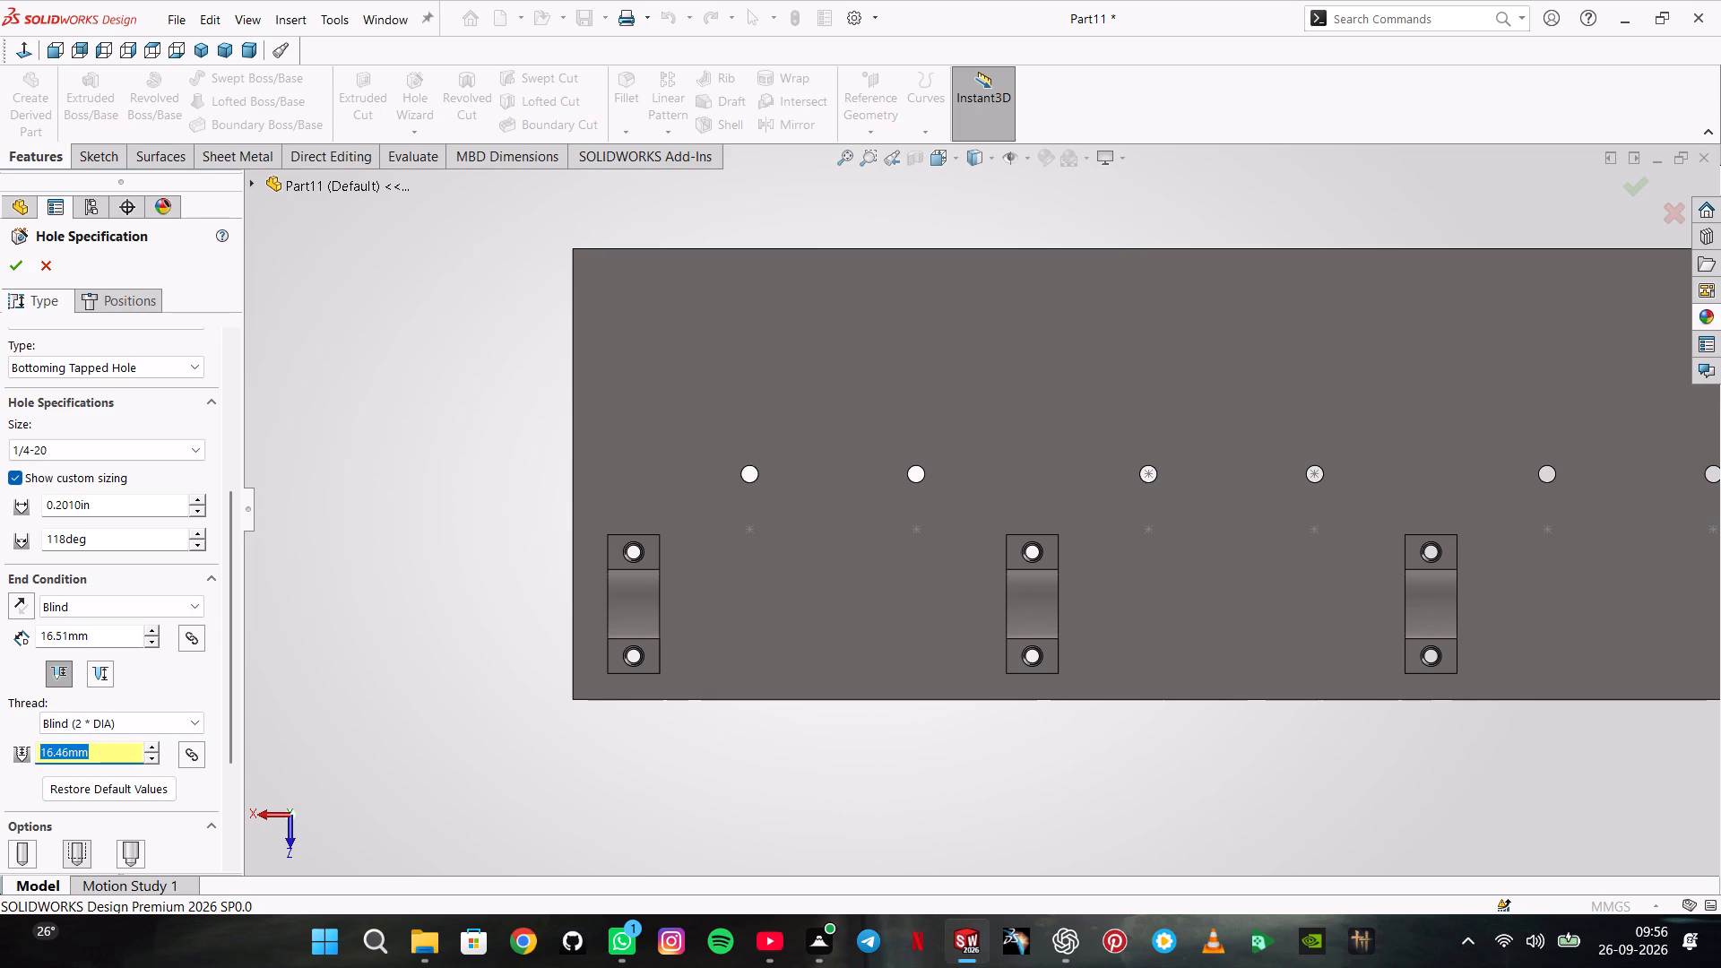
text(322.)
key(5)
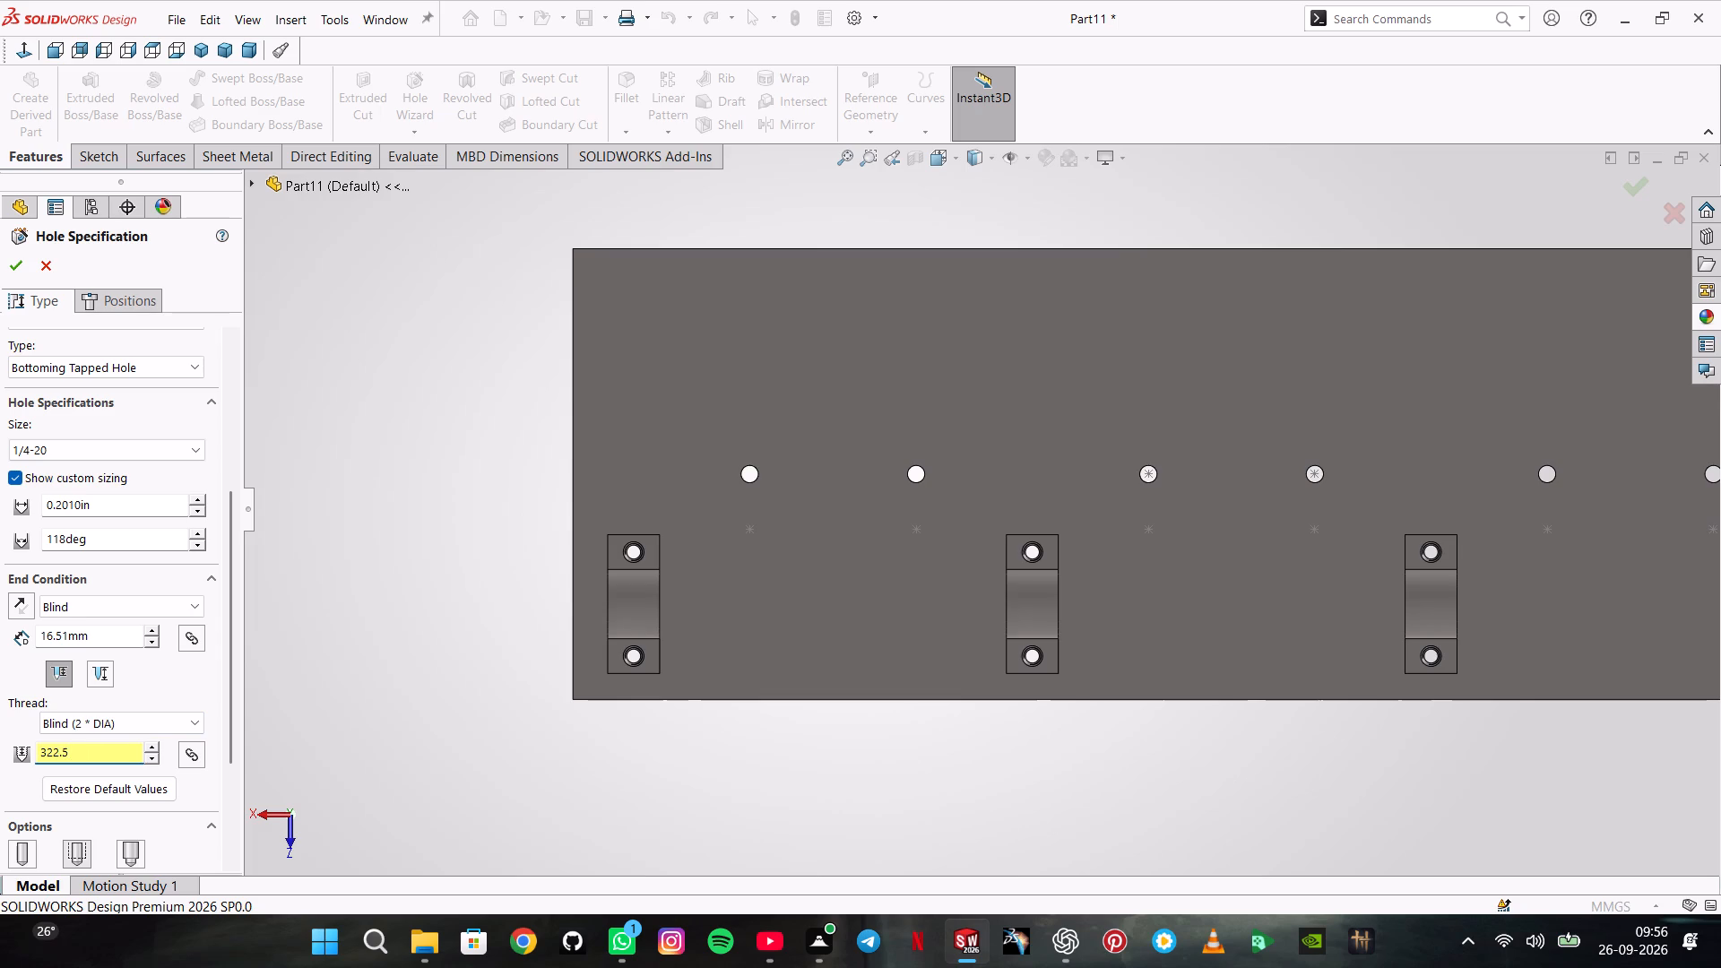
key(2)
key(BackSpace)
key(8)
key(Return)
Place the 1/4-20 tapped holes on the underside face at the six patterned offset sketch points.
click(125, 299)
click(983, 393)
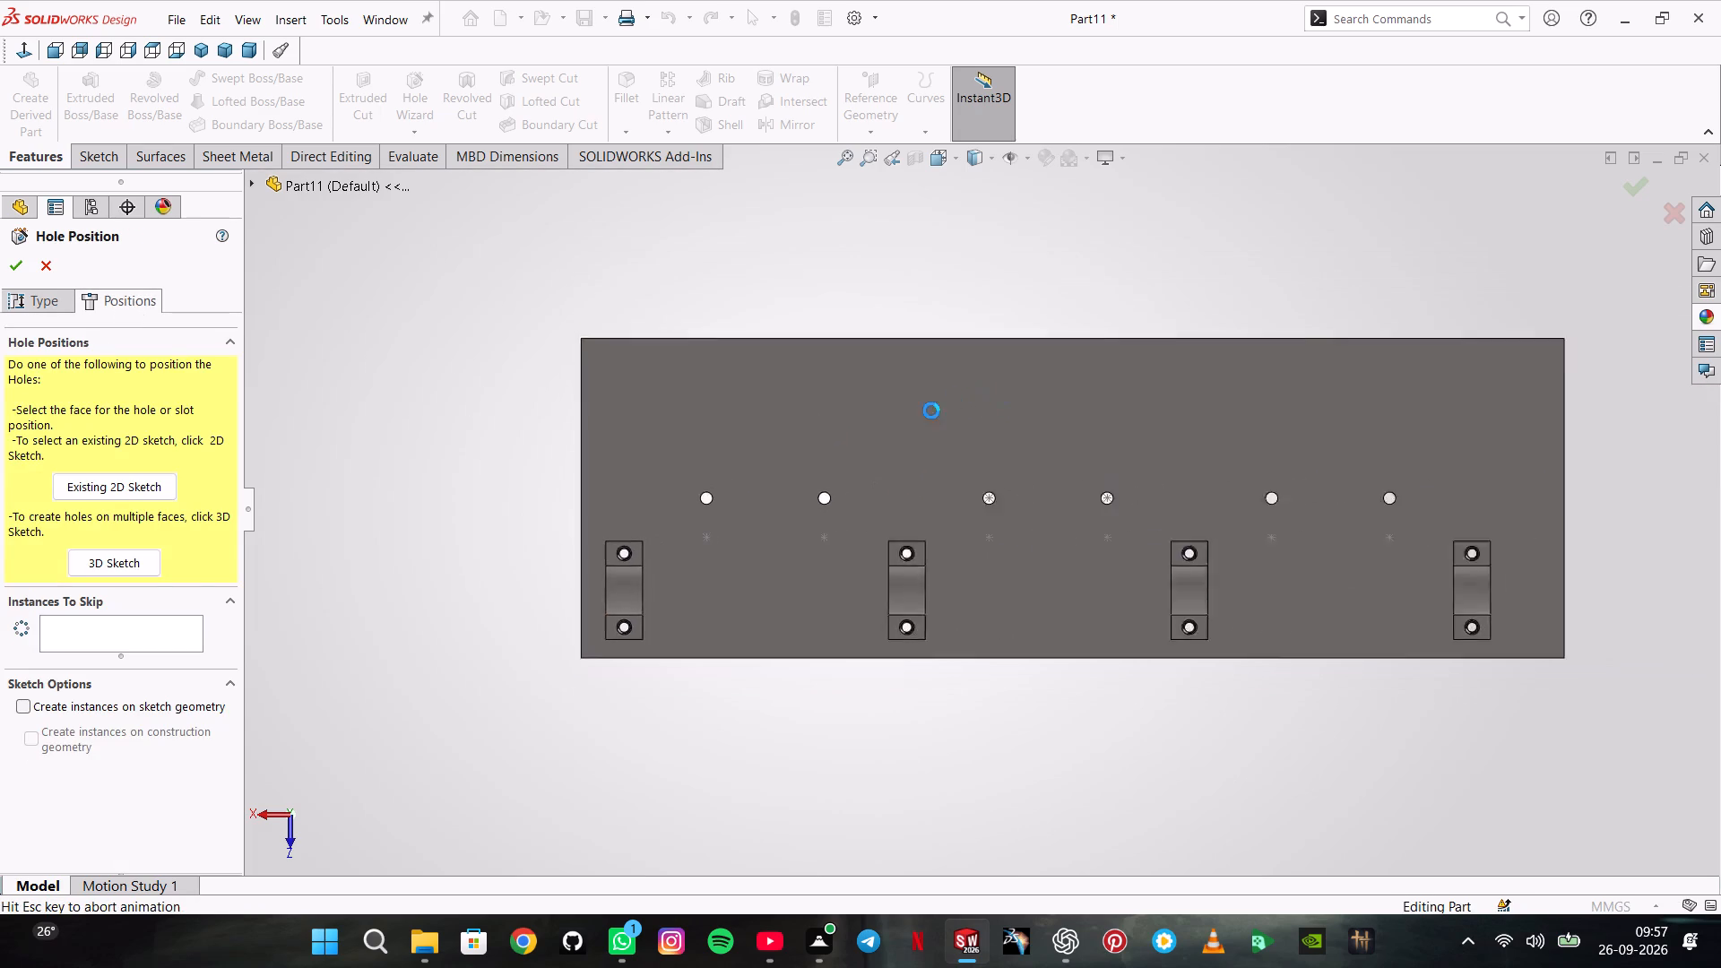
scroll(737, 516, down, 3)
click(696, 558)
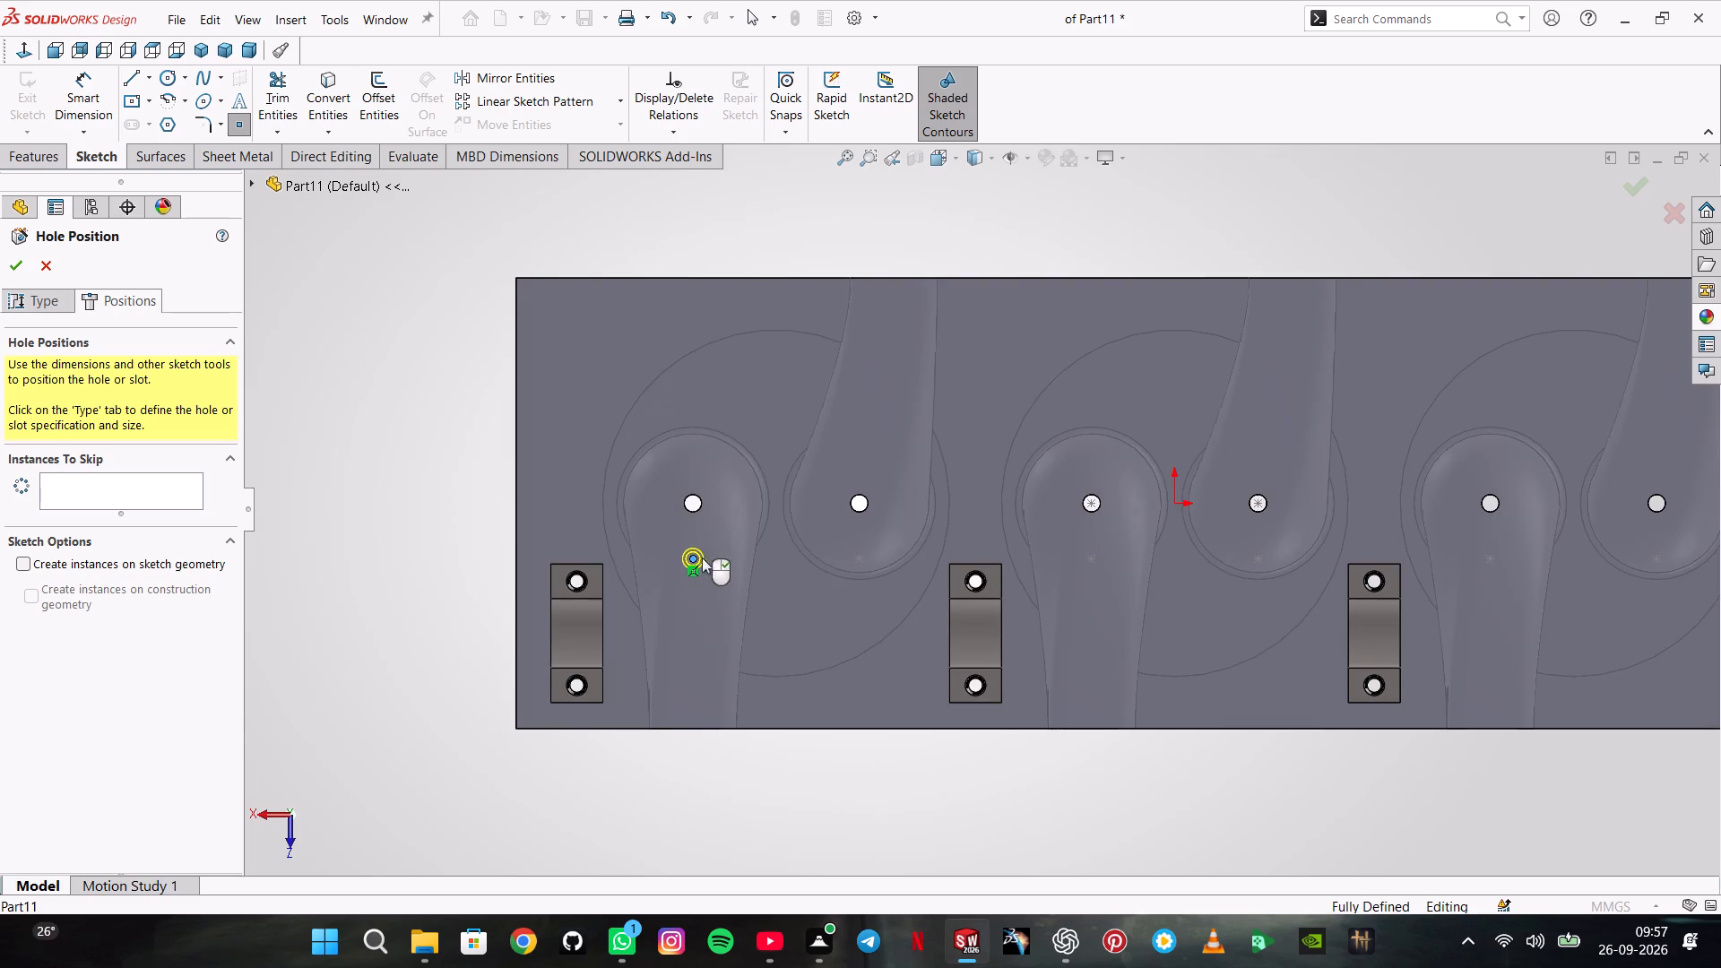
click(856, 559)
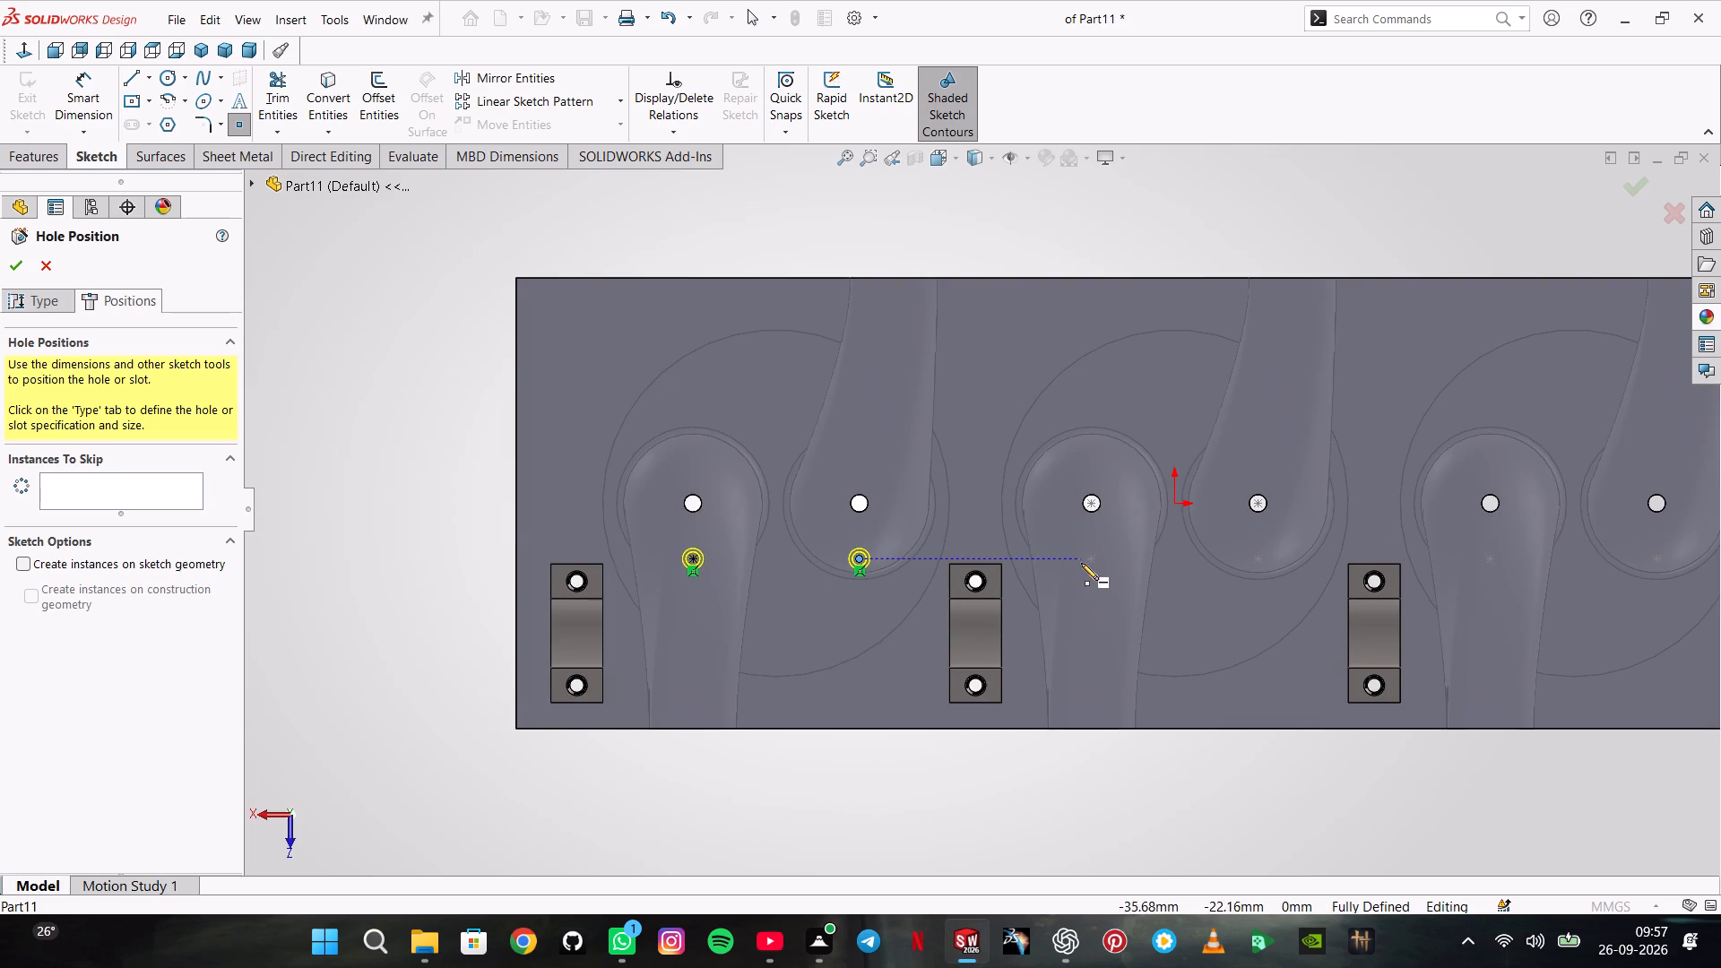
click(1087, 560)
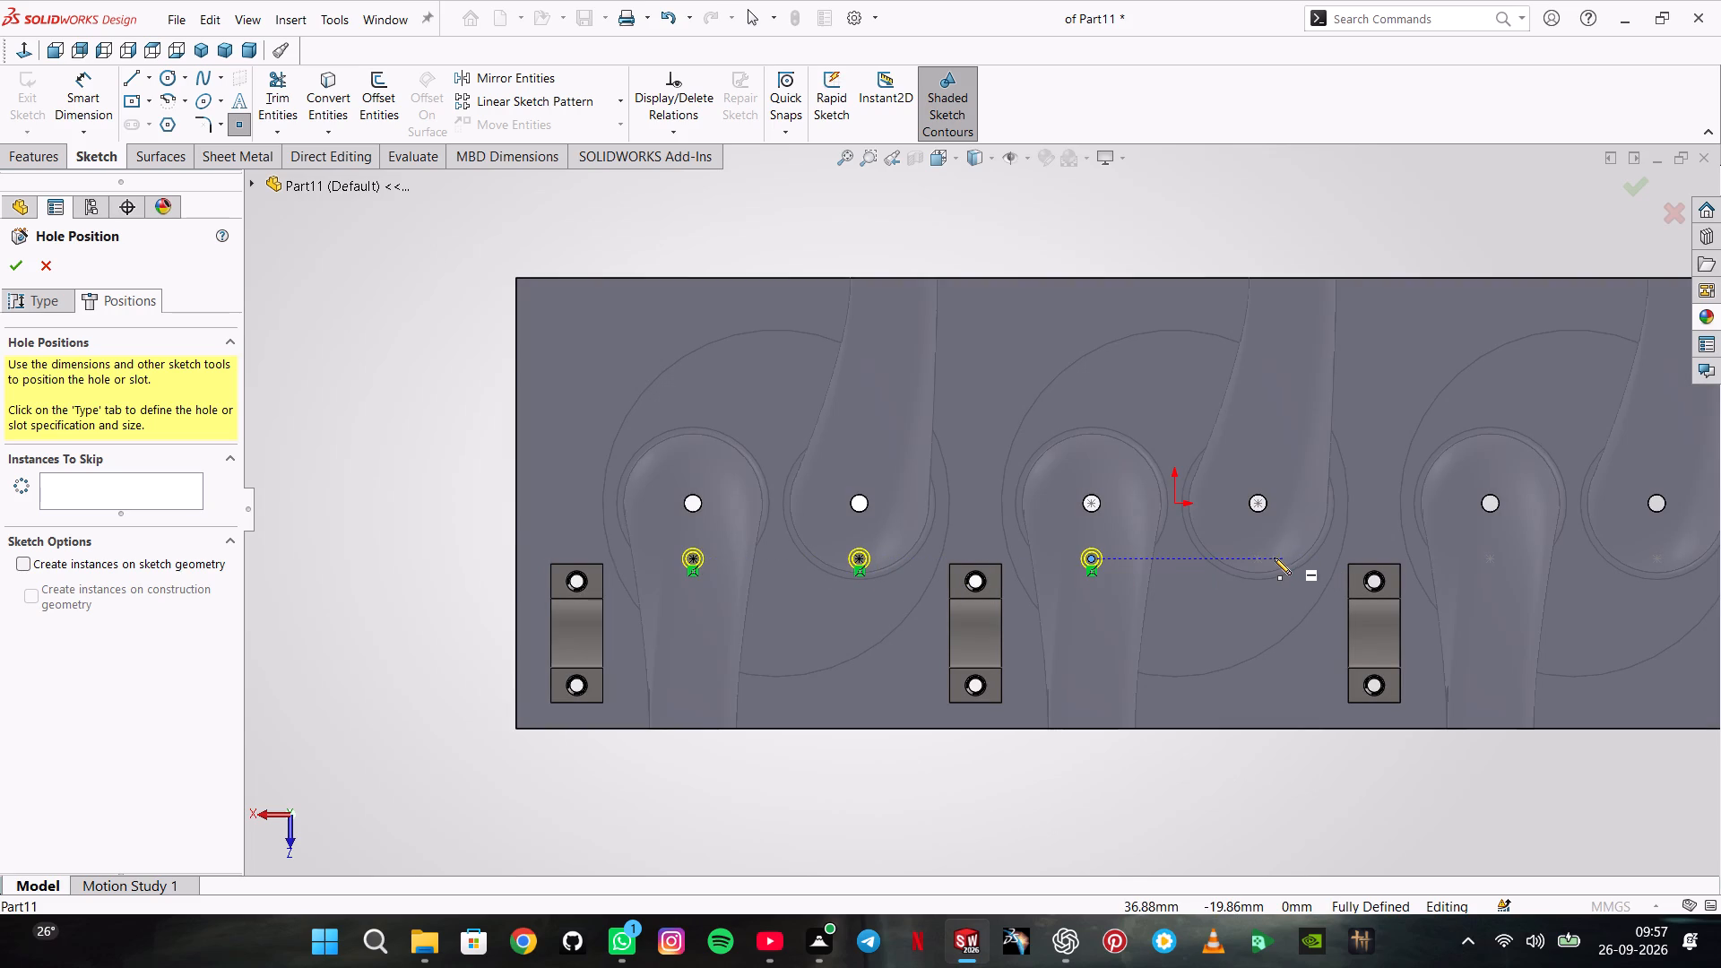
click(1262, 558)
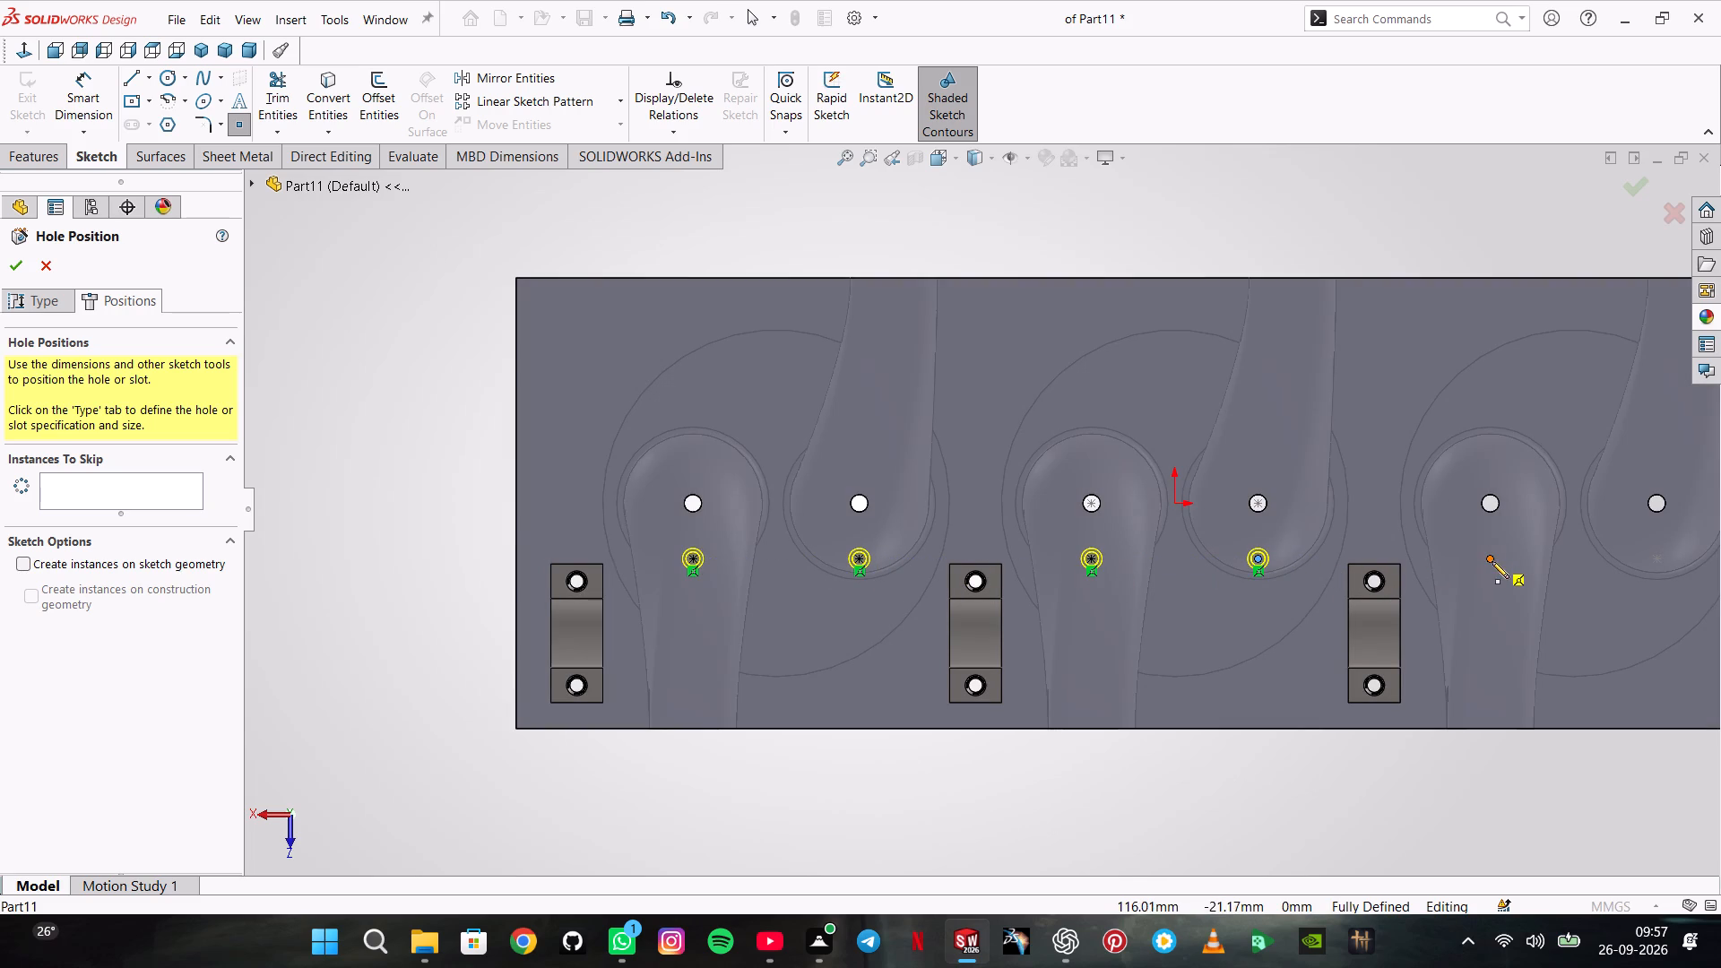
click(1492, 561)
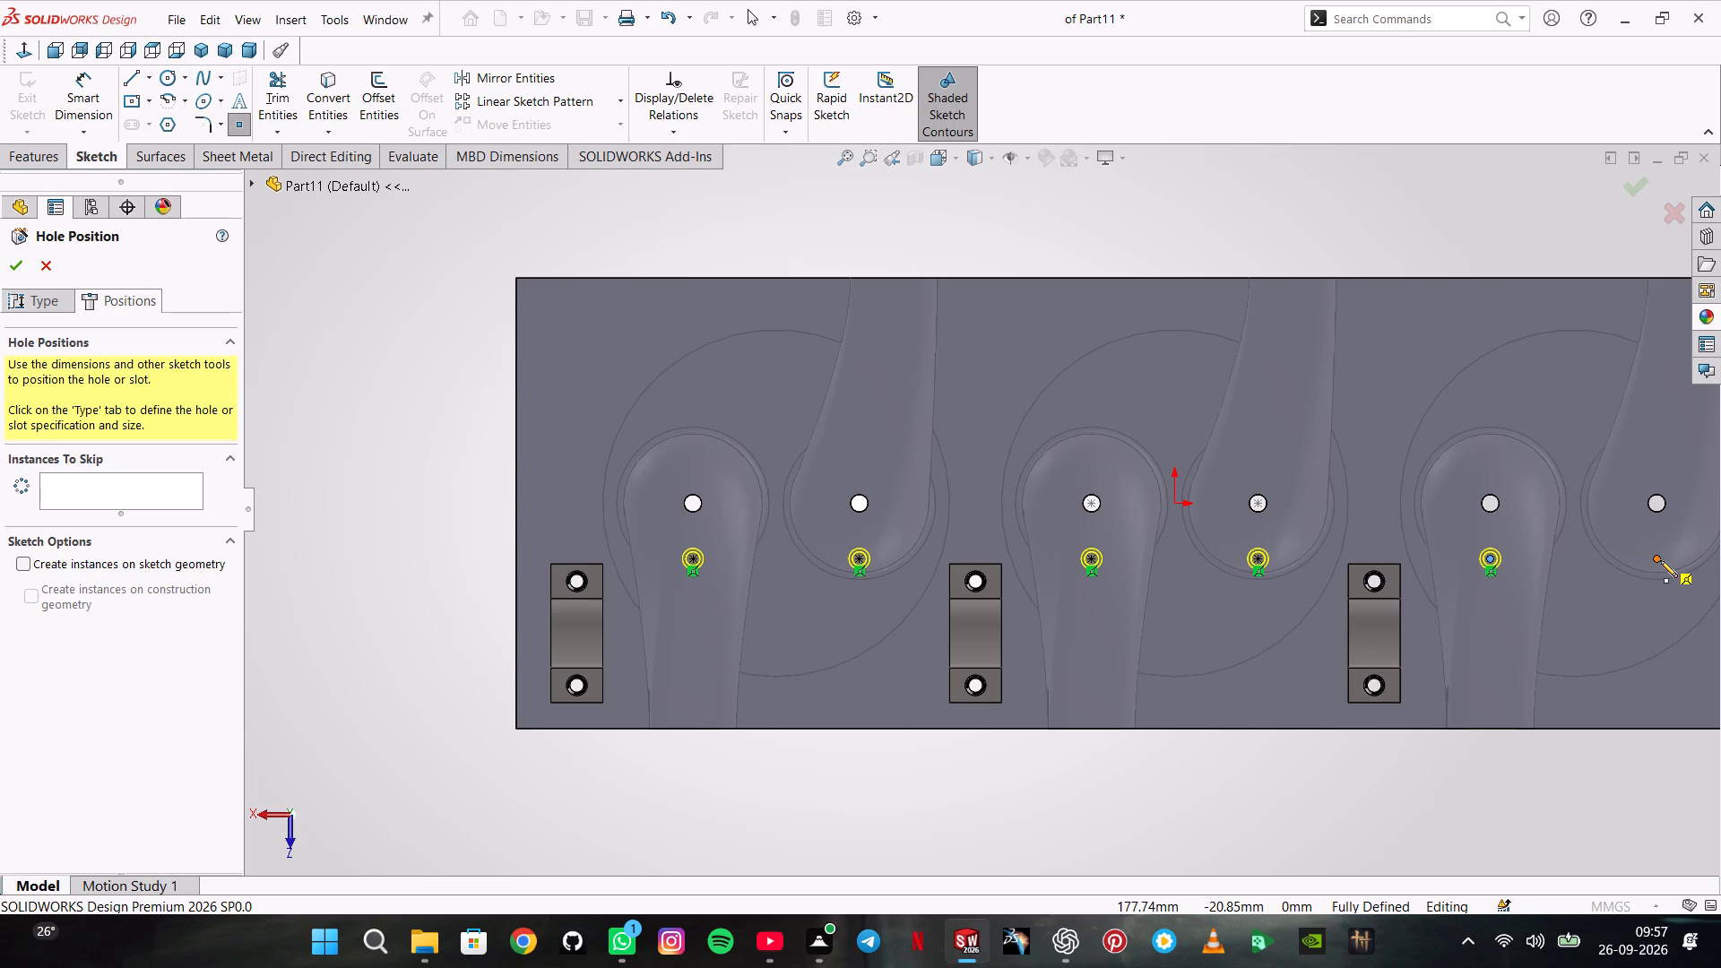
click(1660, 560)
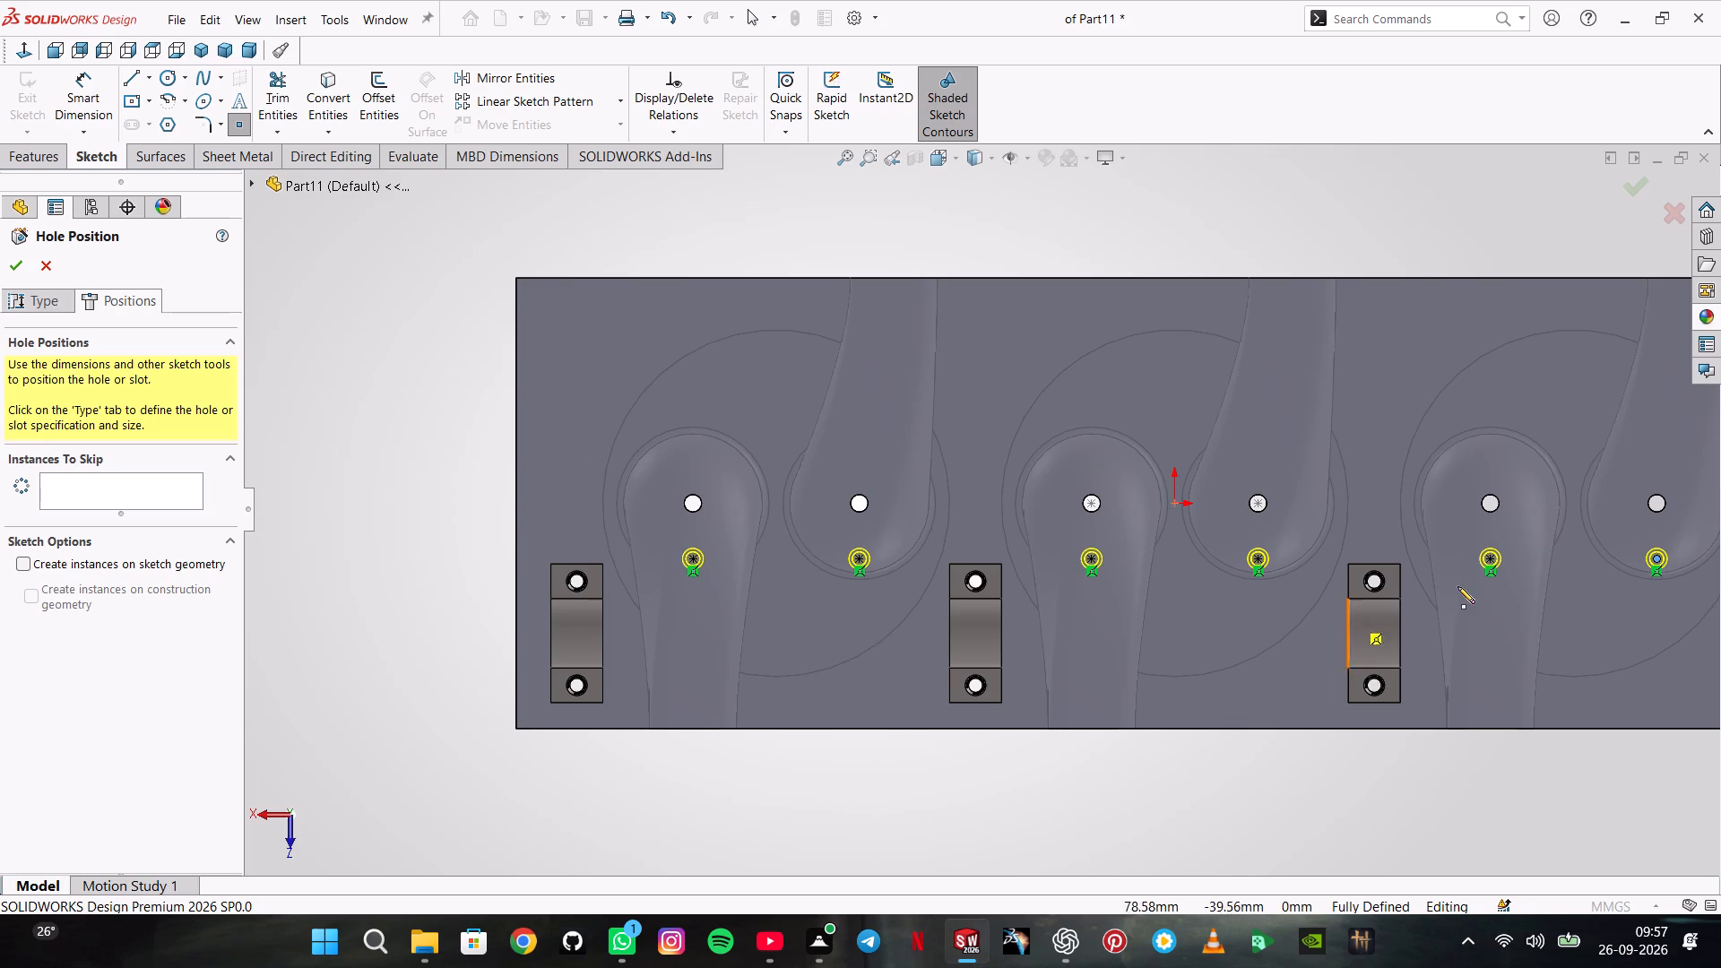
scroll(1457, 584, up, 3)
scroll(1332, 511, down, 4)
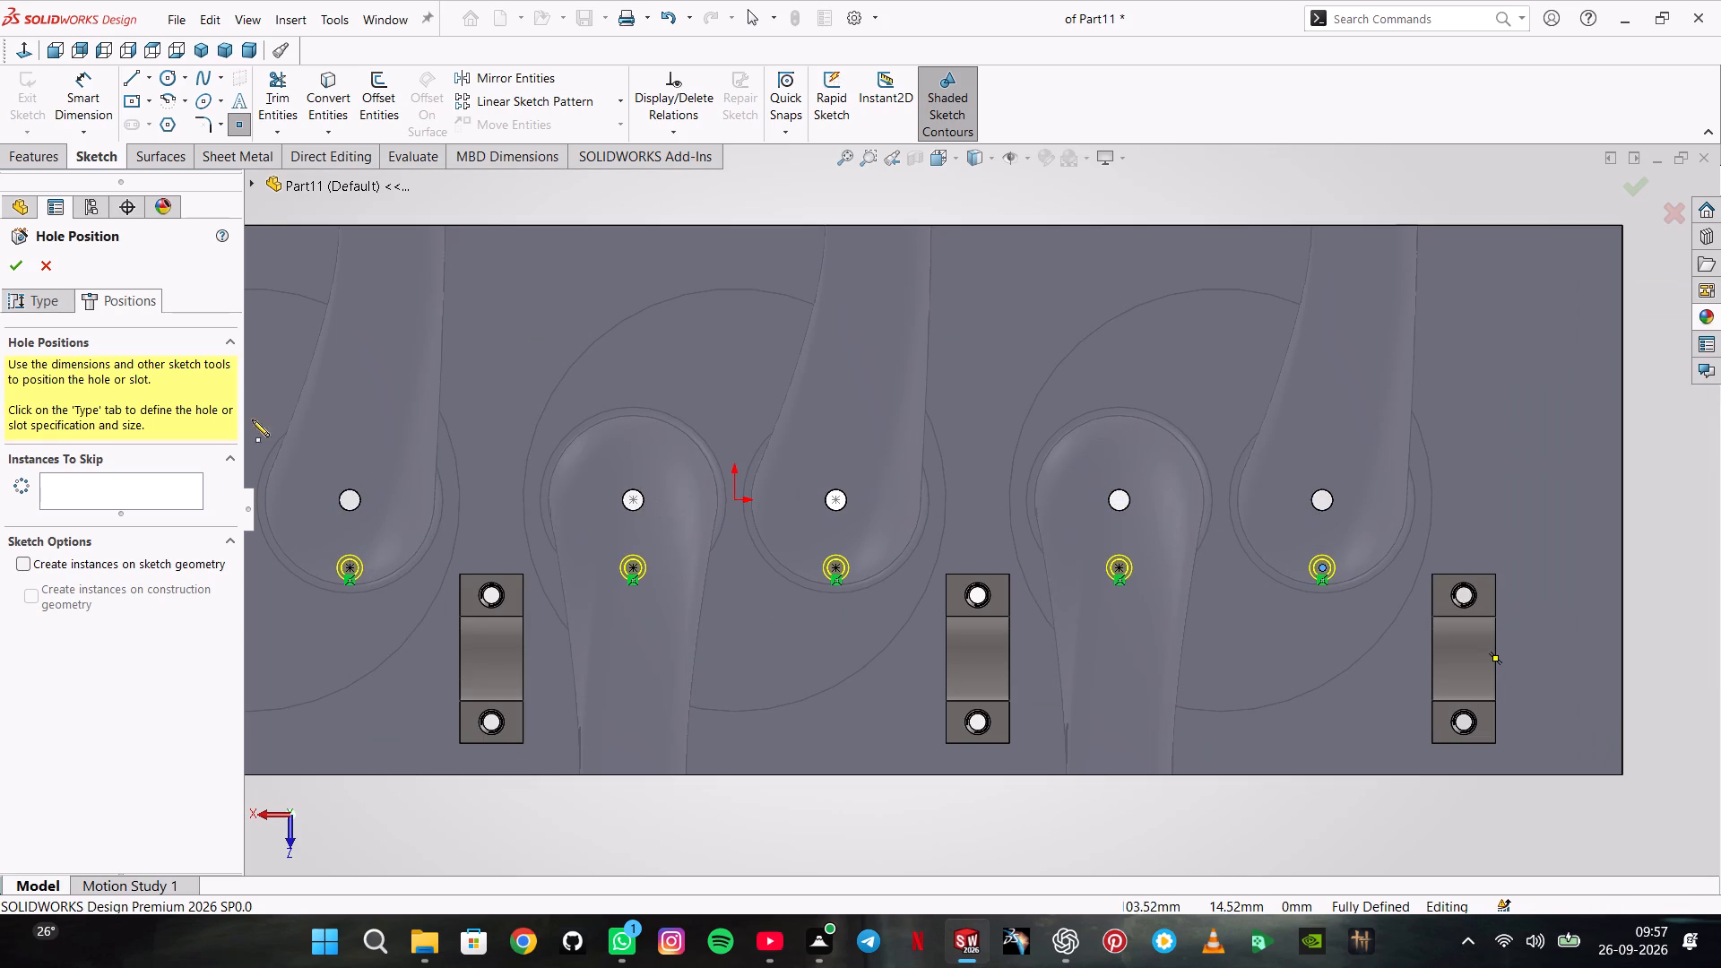
click(14, 267)
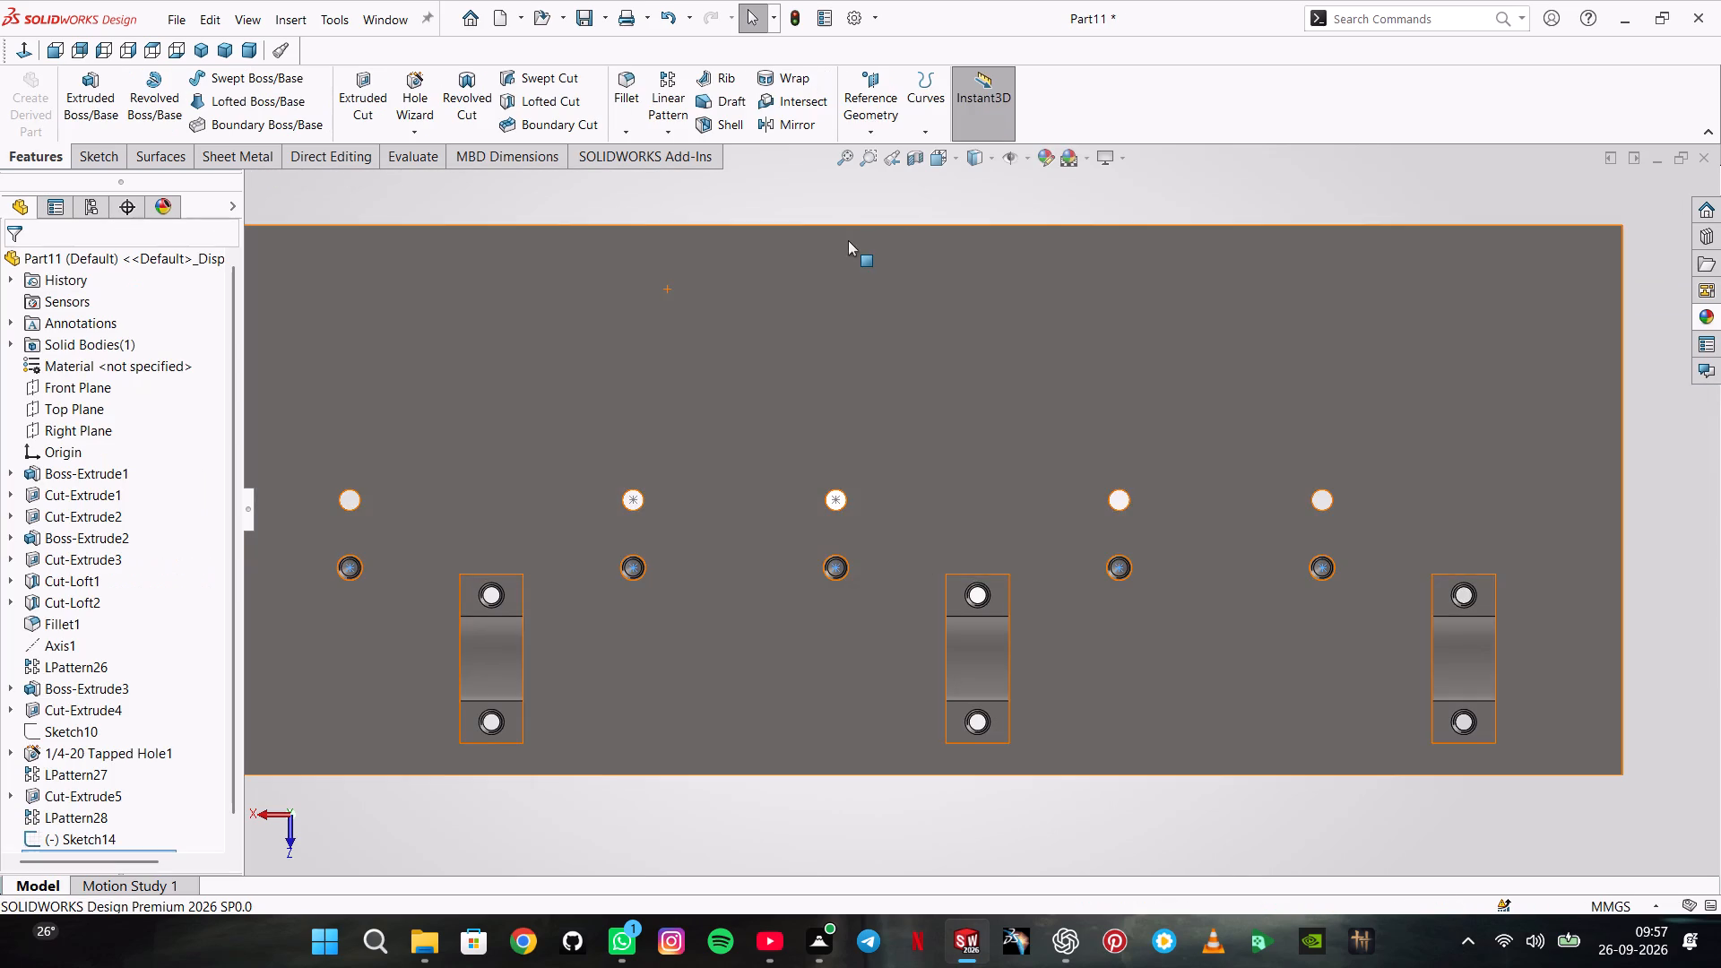
click(1037, 198)
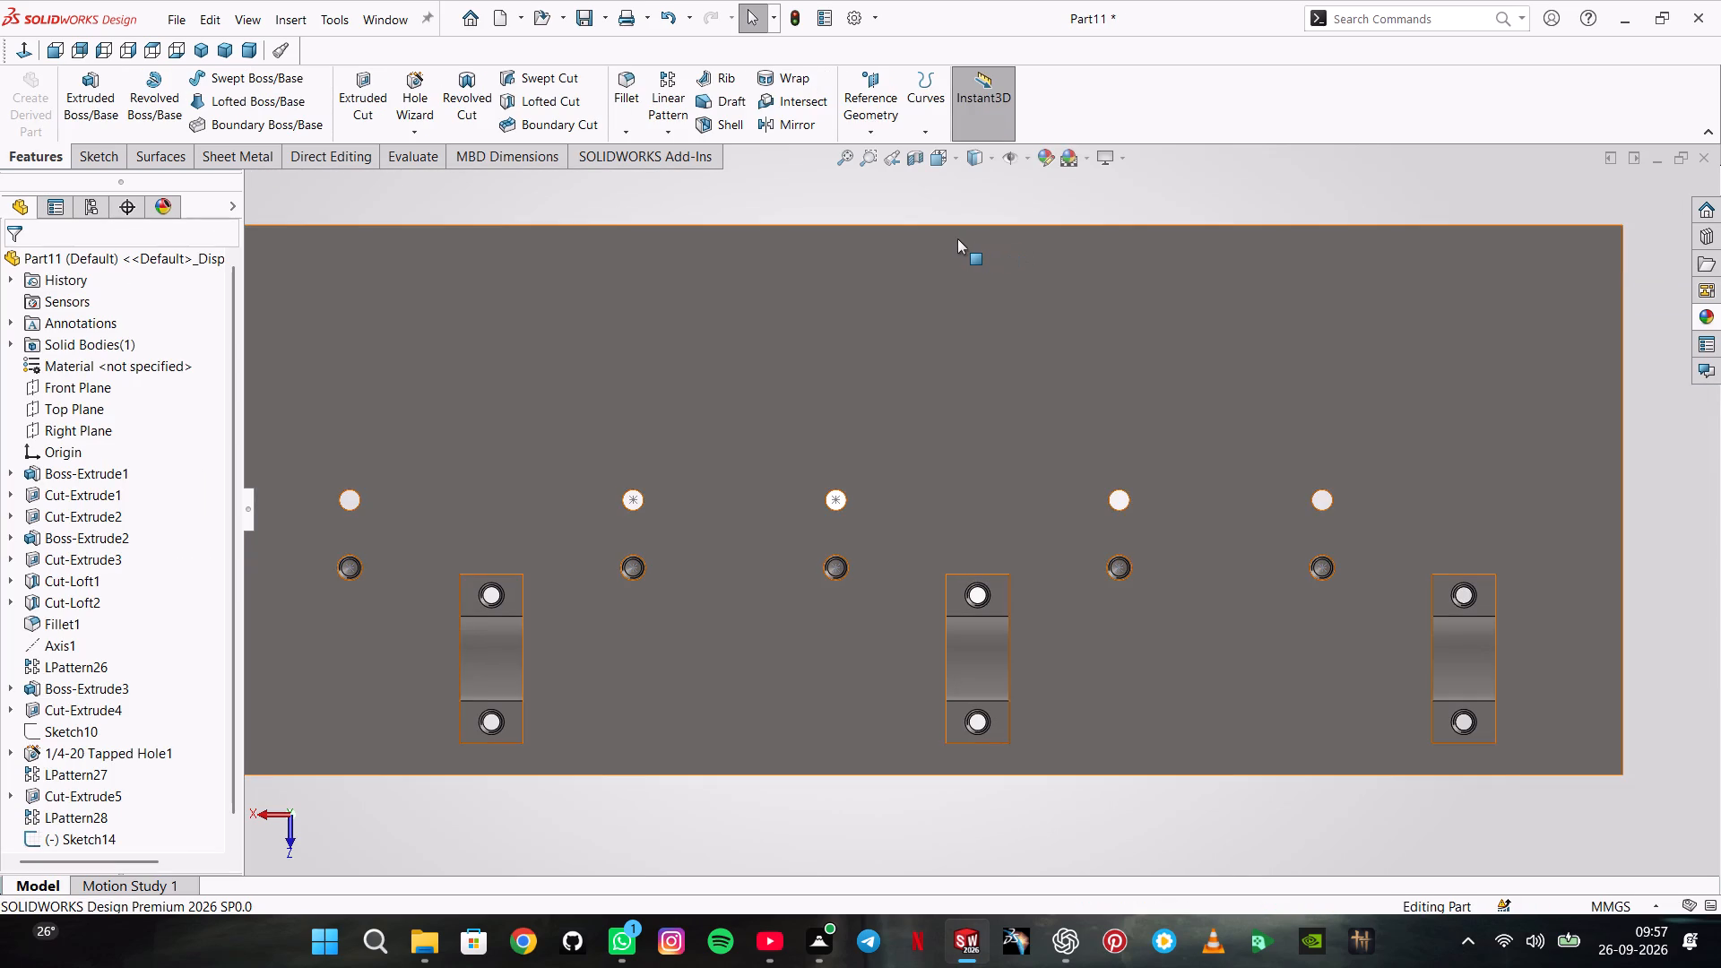
Examine the block from several sides and inspect the new tapped holes on the underside up close.
scroll(957, 238, up, 1)
middle_drag(957, 238, 1067, 848)
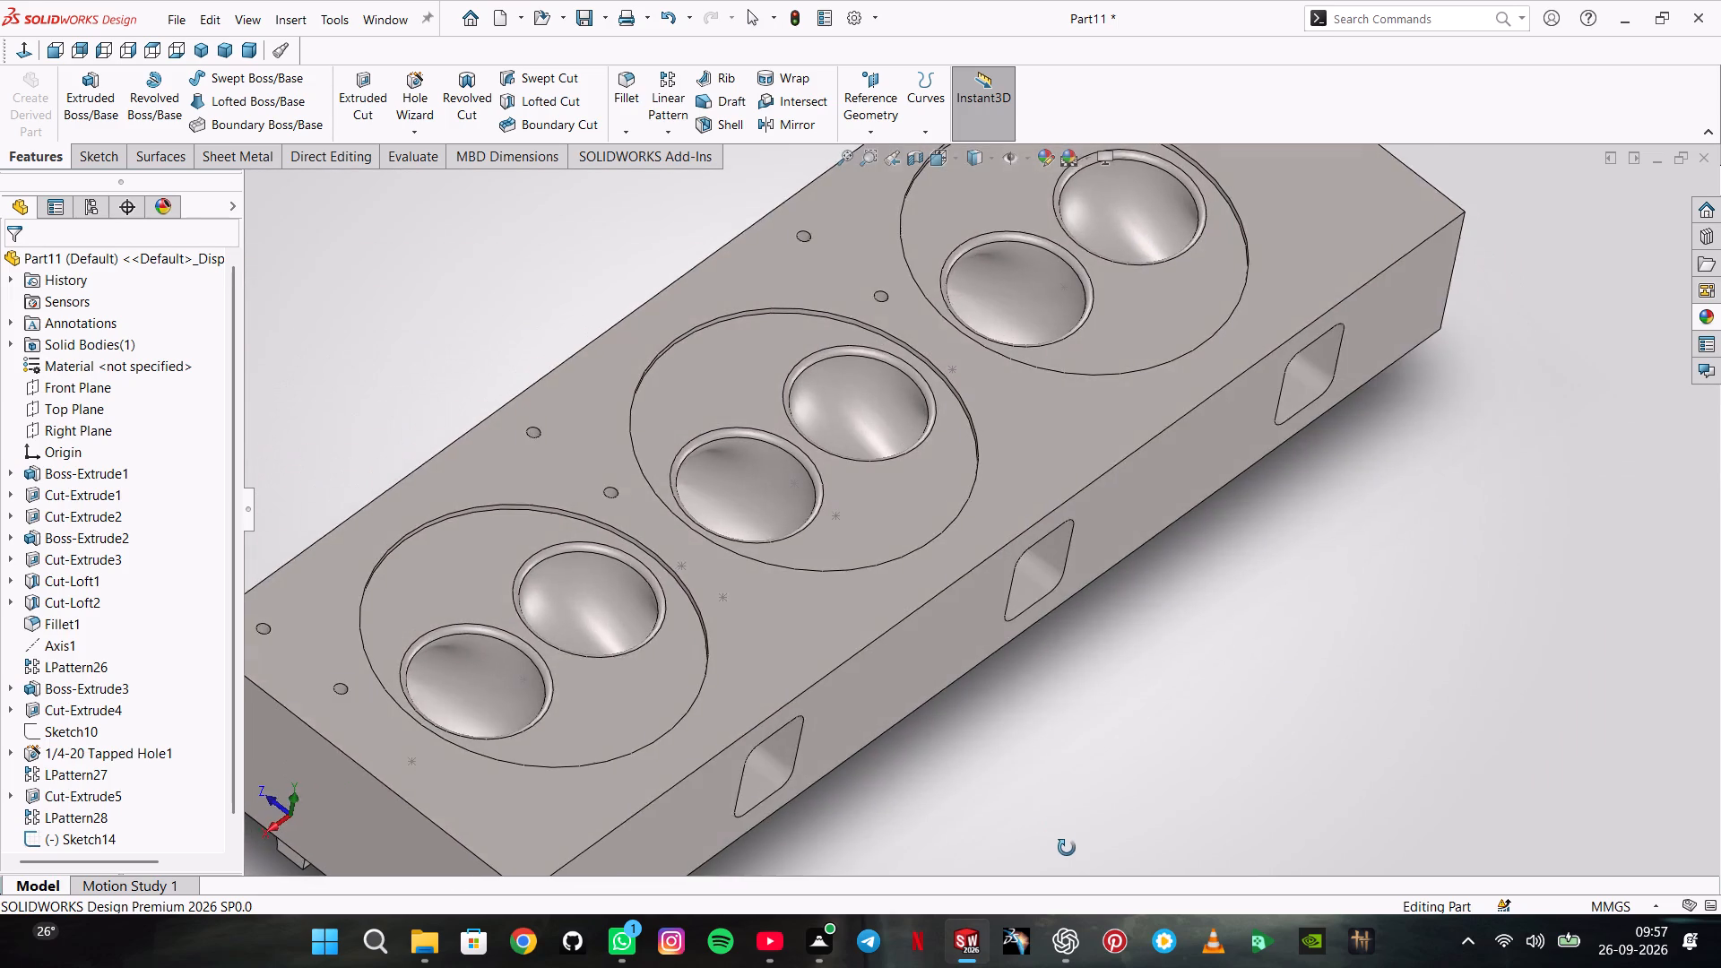
middle_drag(1067, 848, 879, 887)
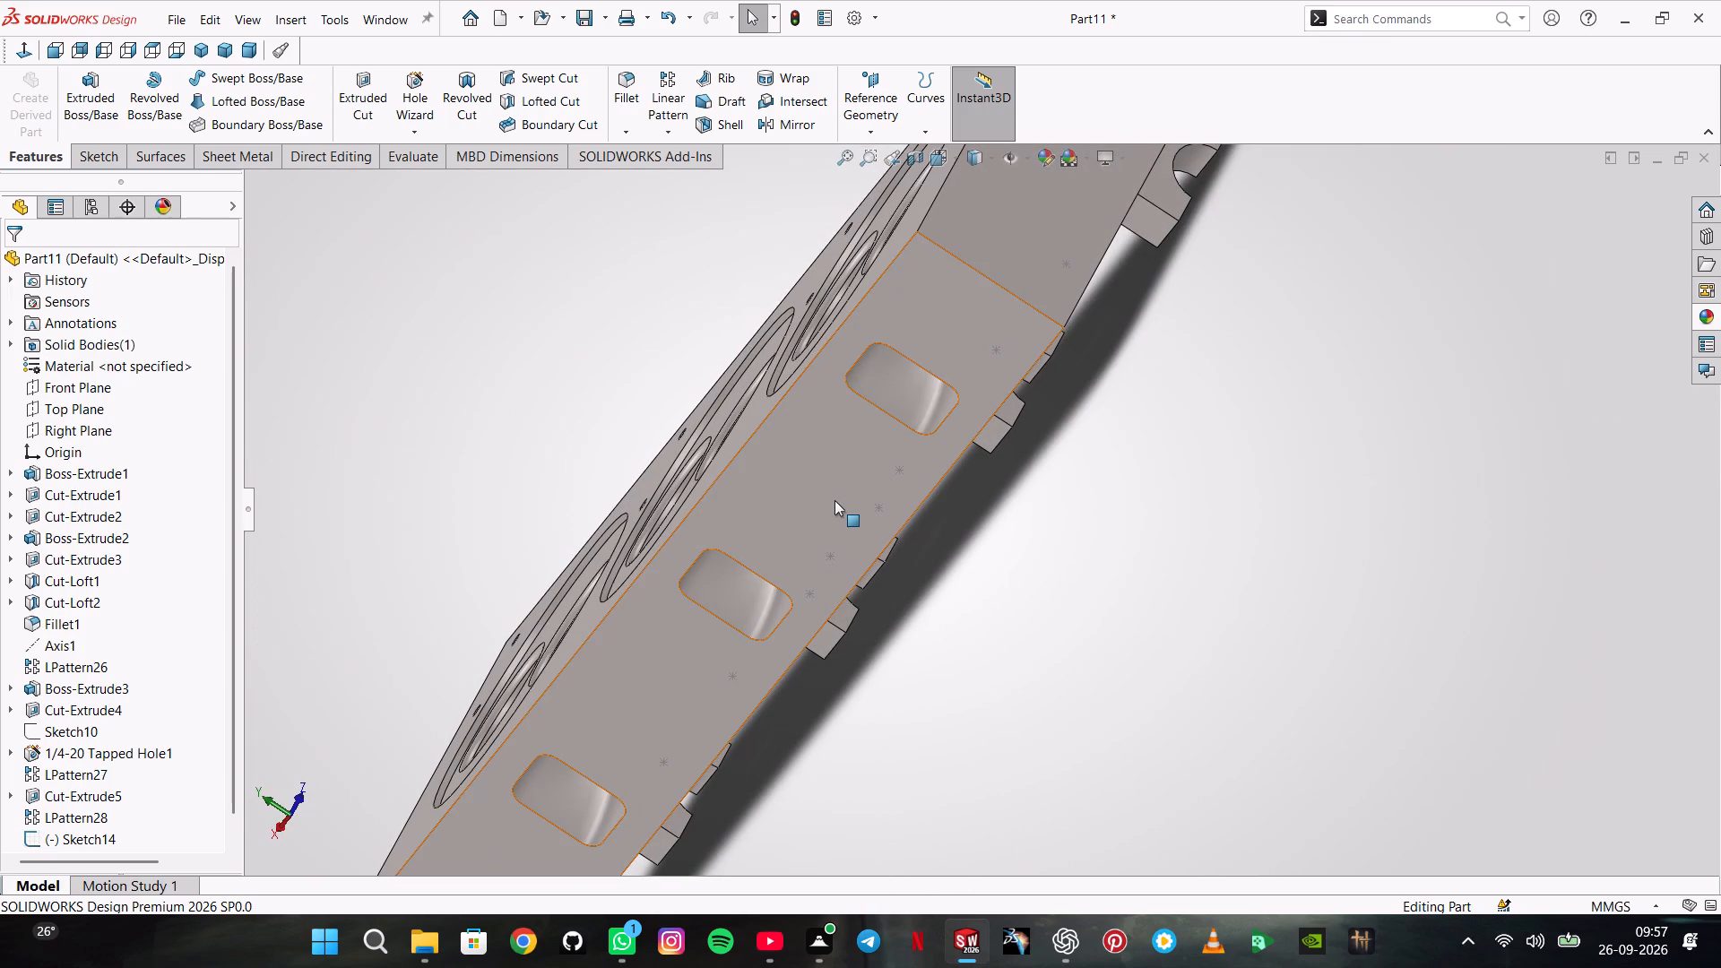
middle_drag(964, 653, 853, 461)
scroll(853, 461, up, 1)
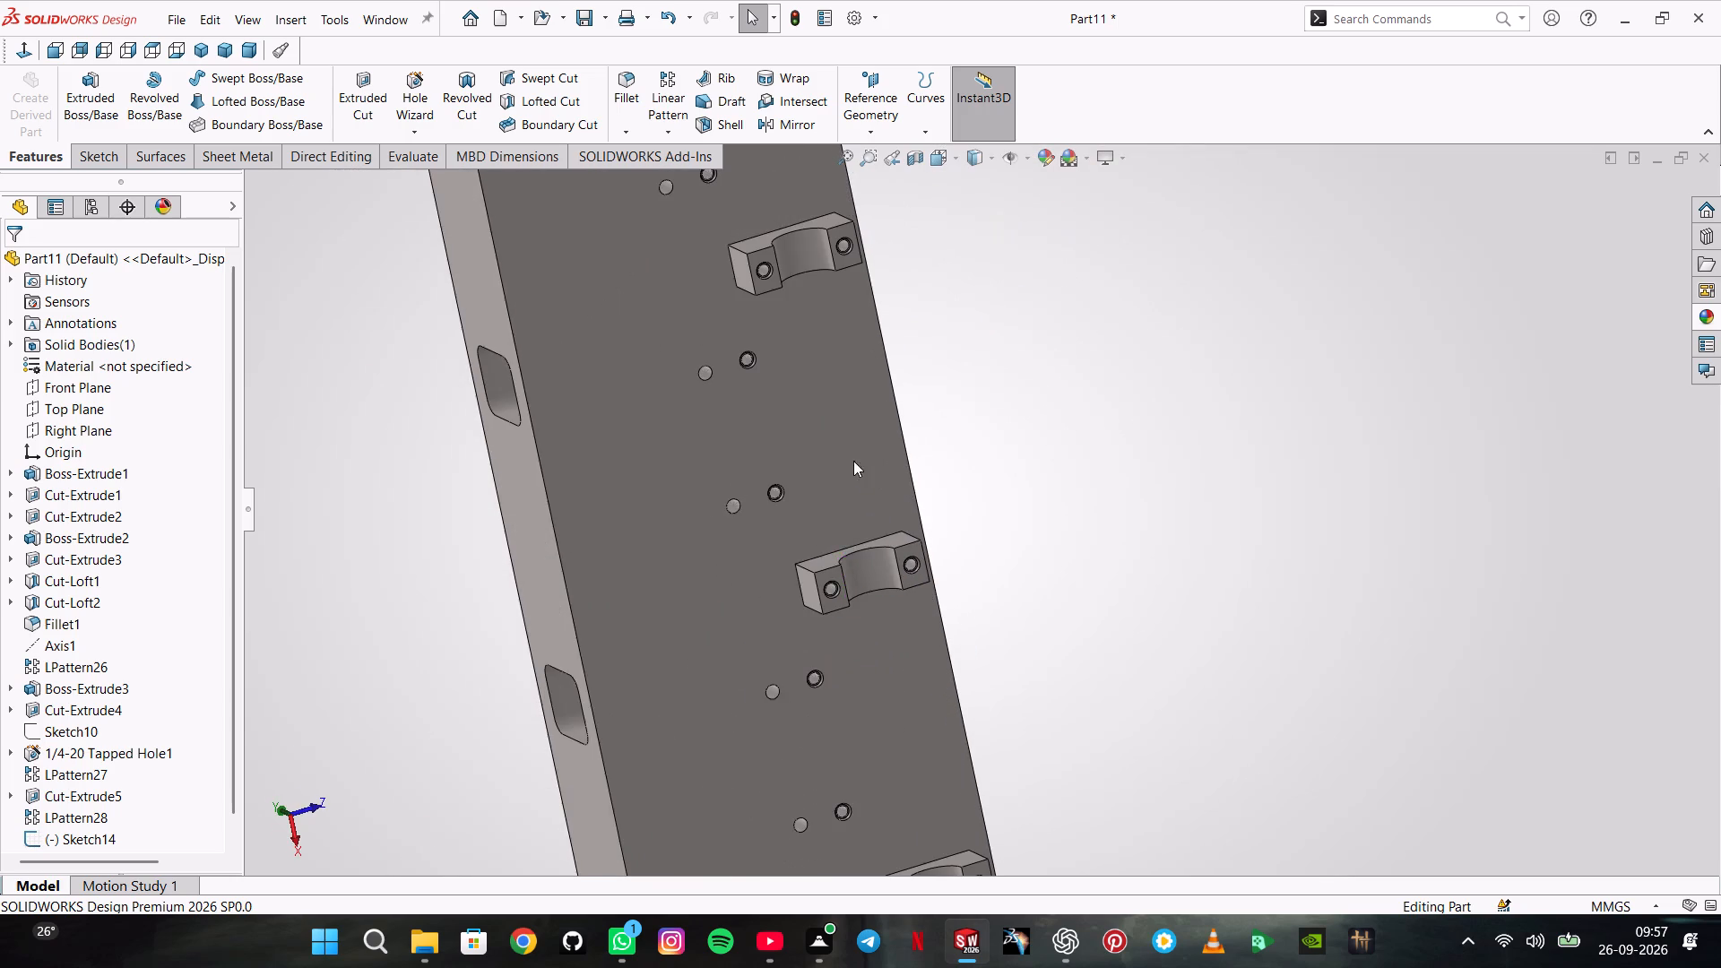
scroll(817, 436, down, 4)
scroll(746, 313, down, 5)
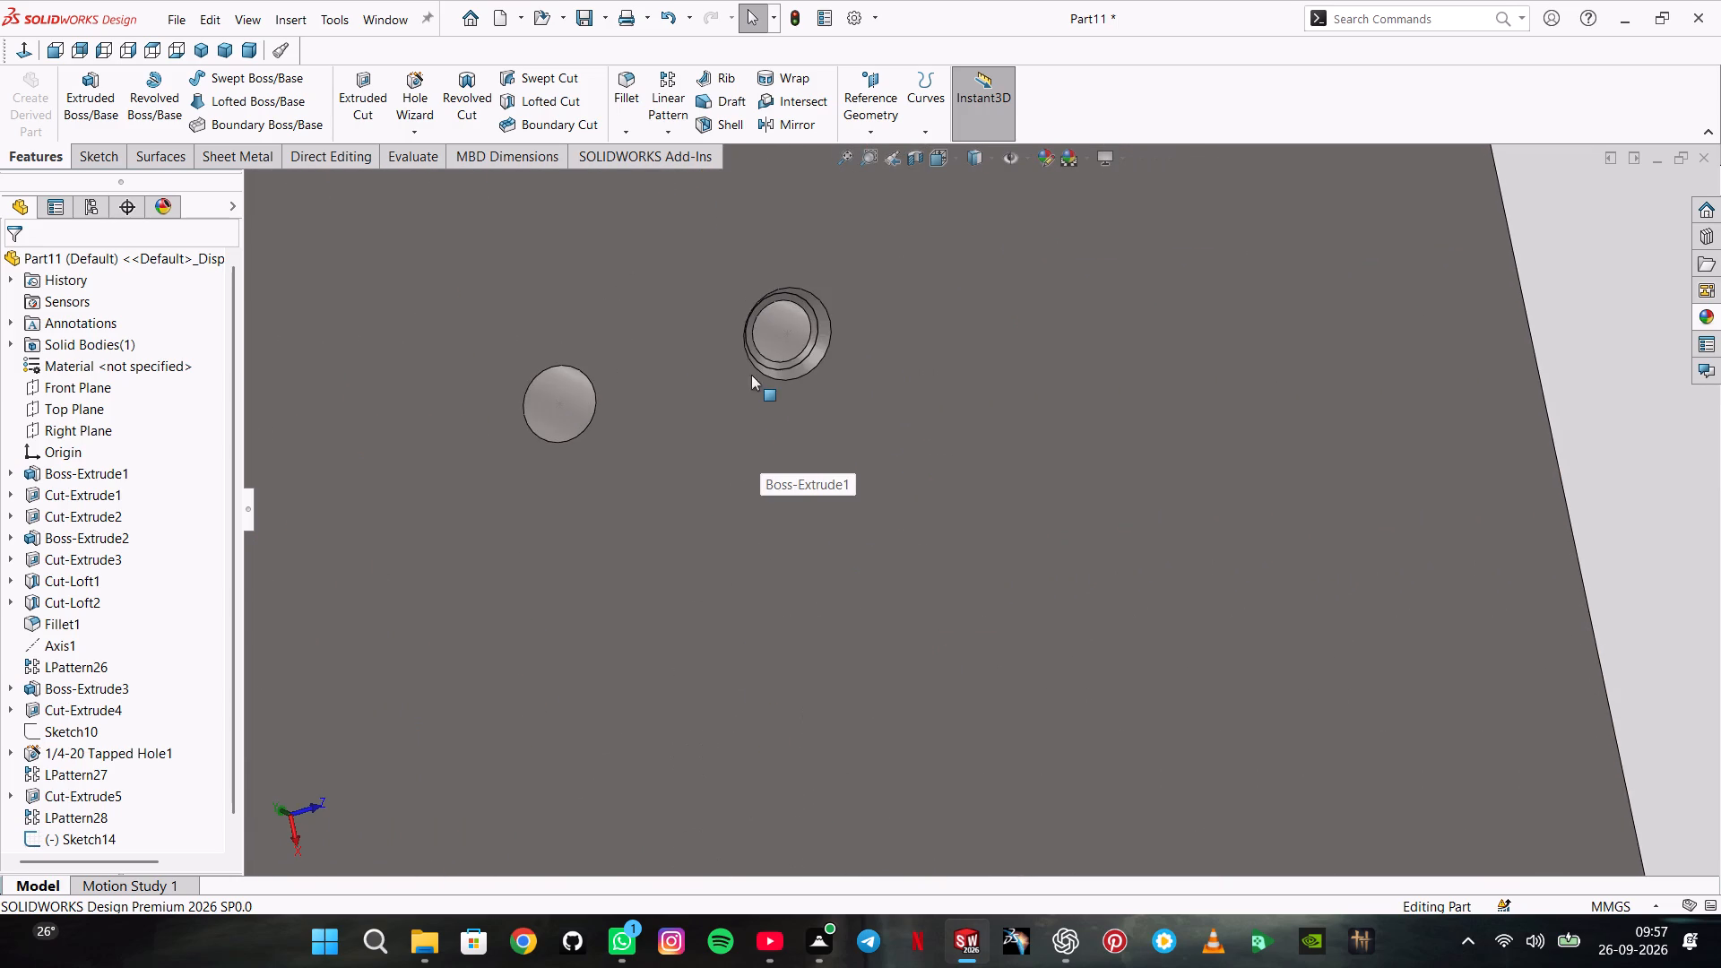
scroll(761, 414, up, 7)
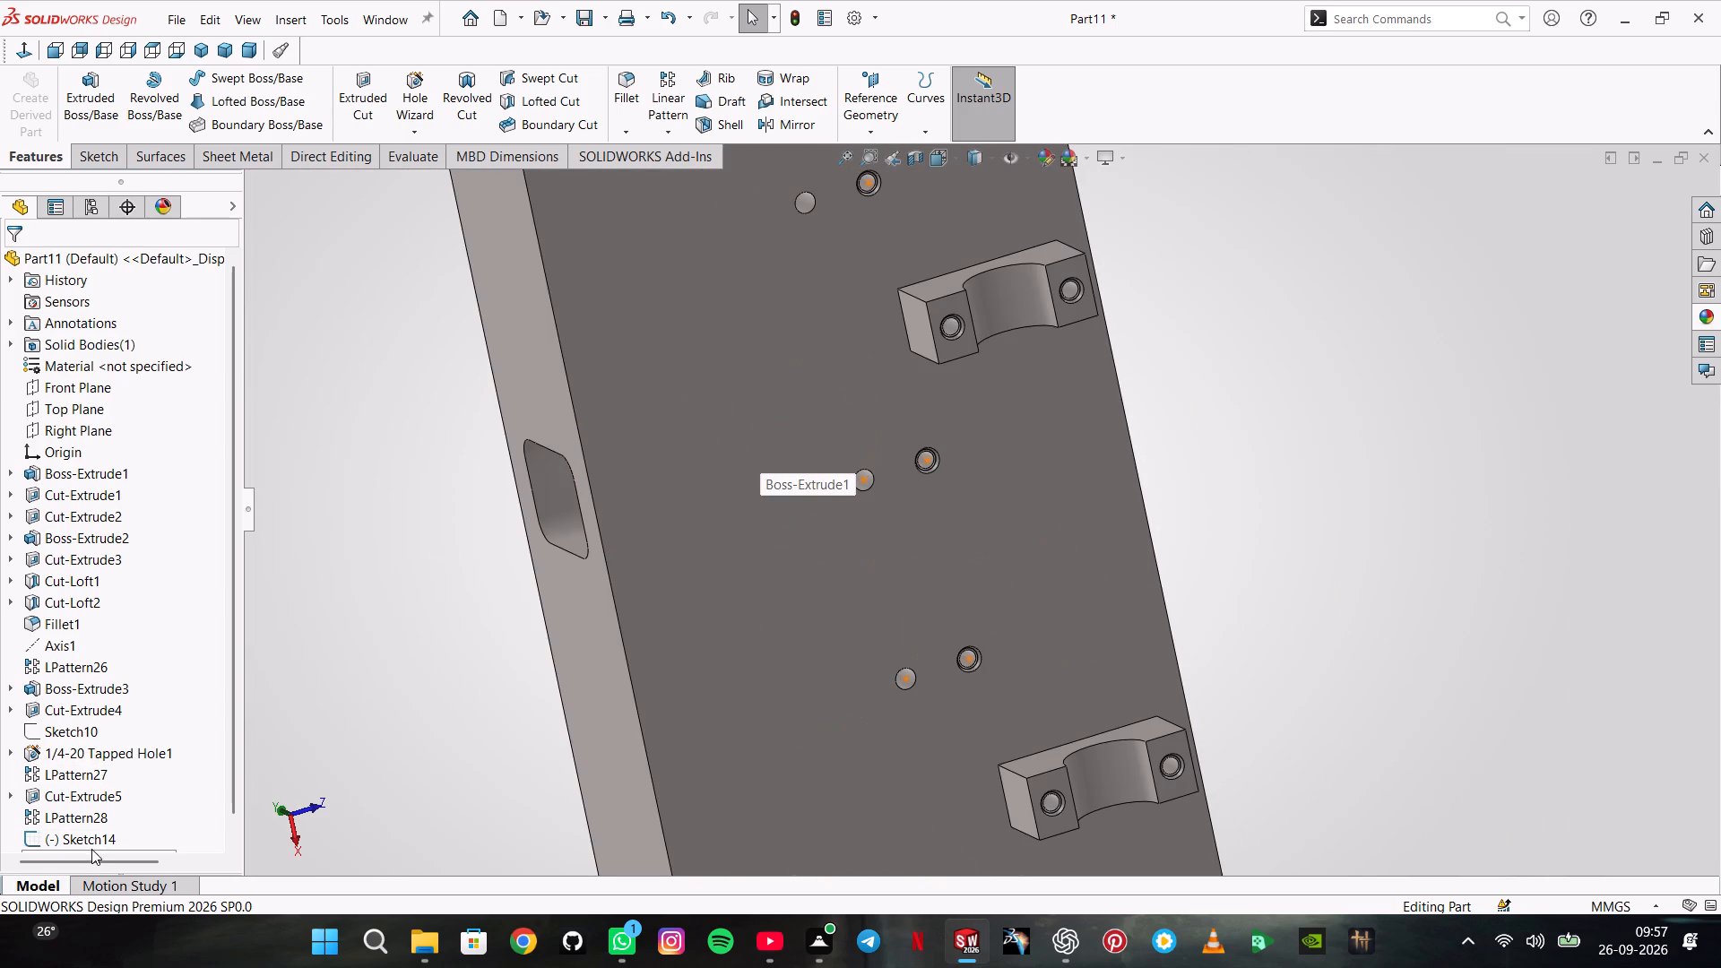
Hide the sketch of patterned points used to locate the underside tapped holes.
right_click(91, 849)
click(113, 542)
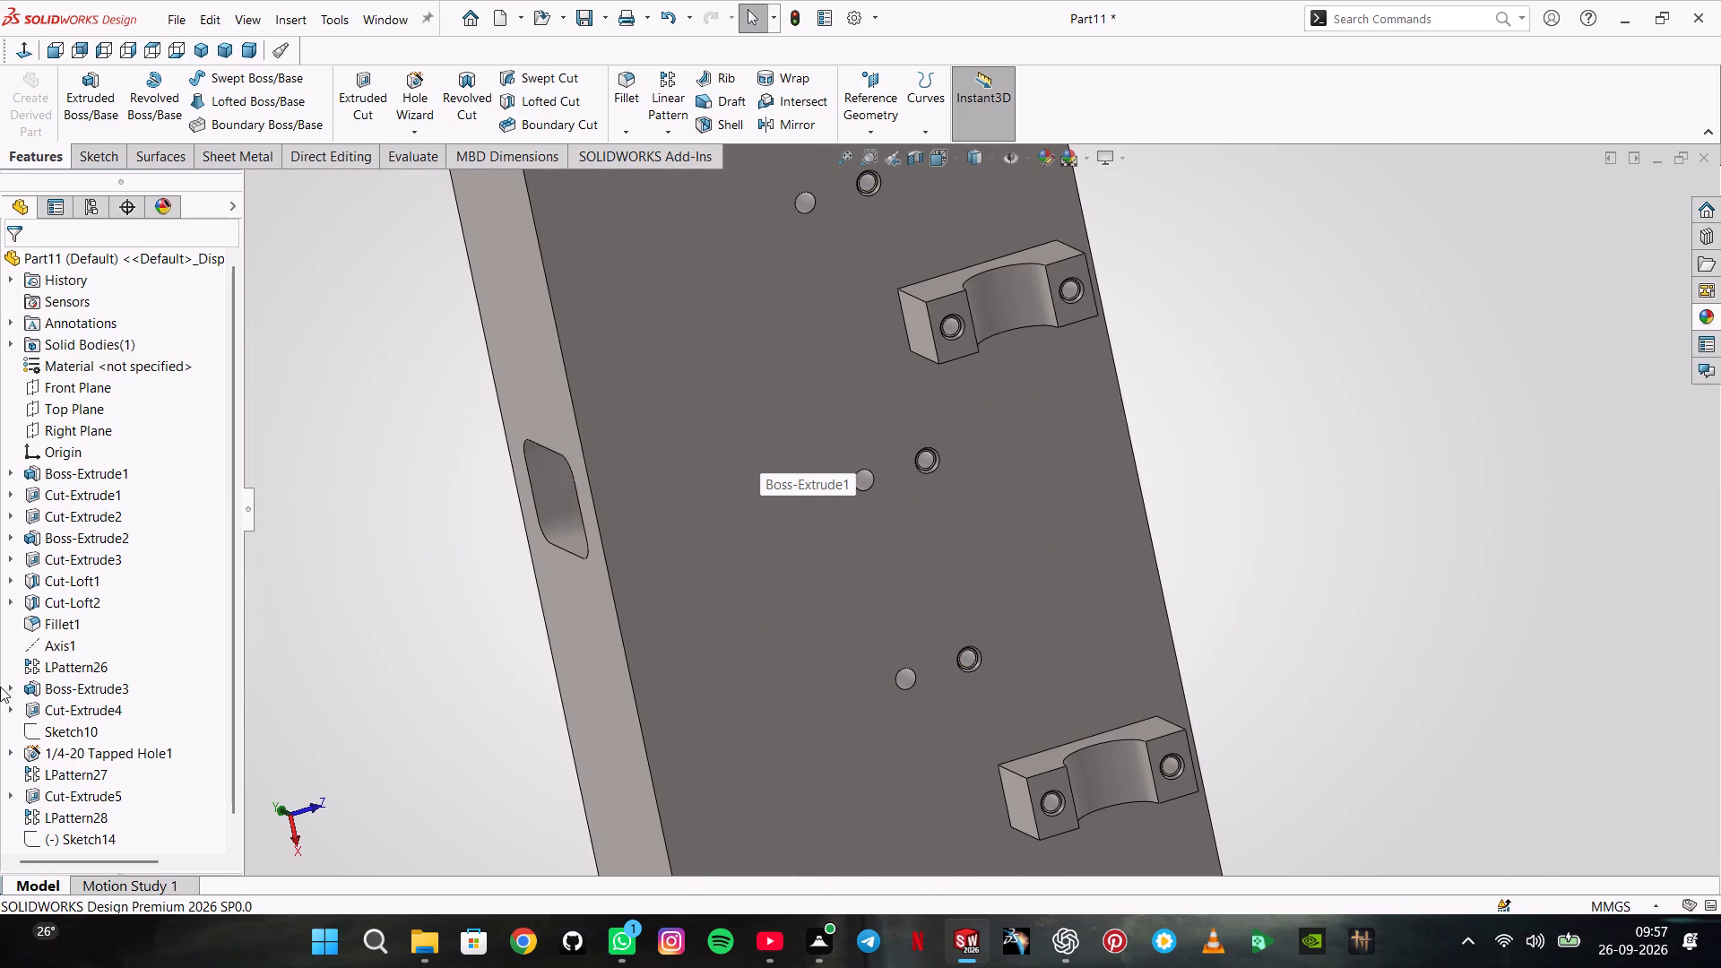
right_click(35, 731)
click(423, 592)
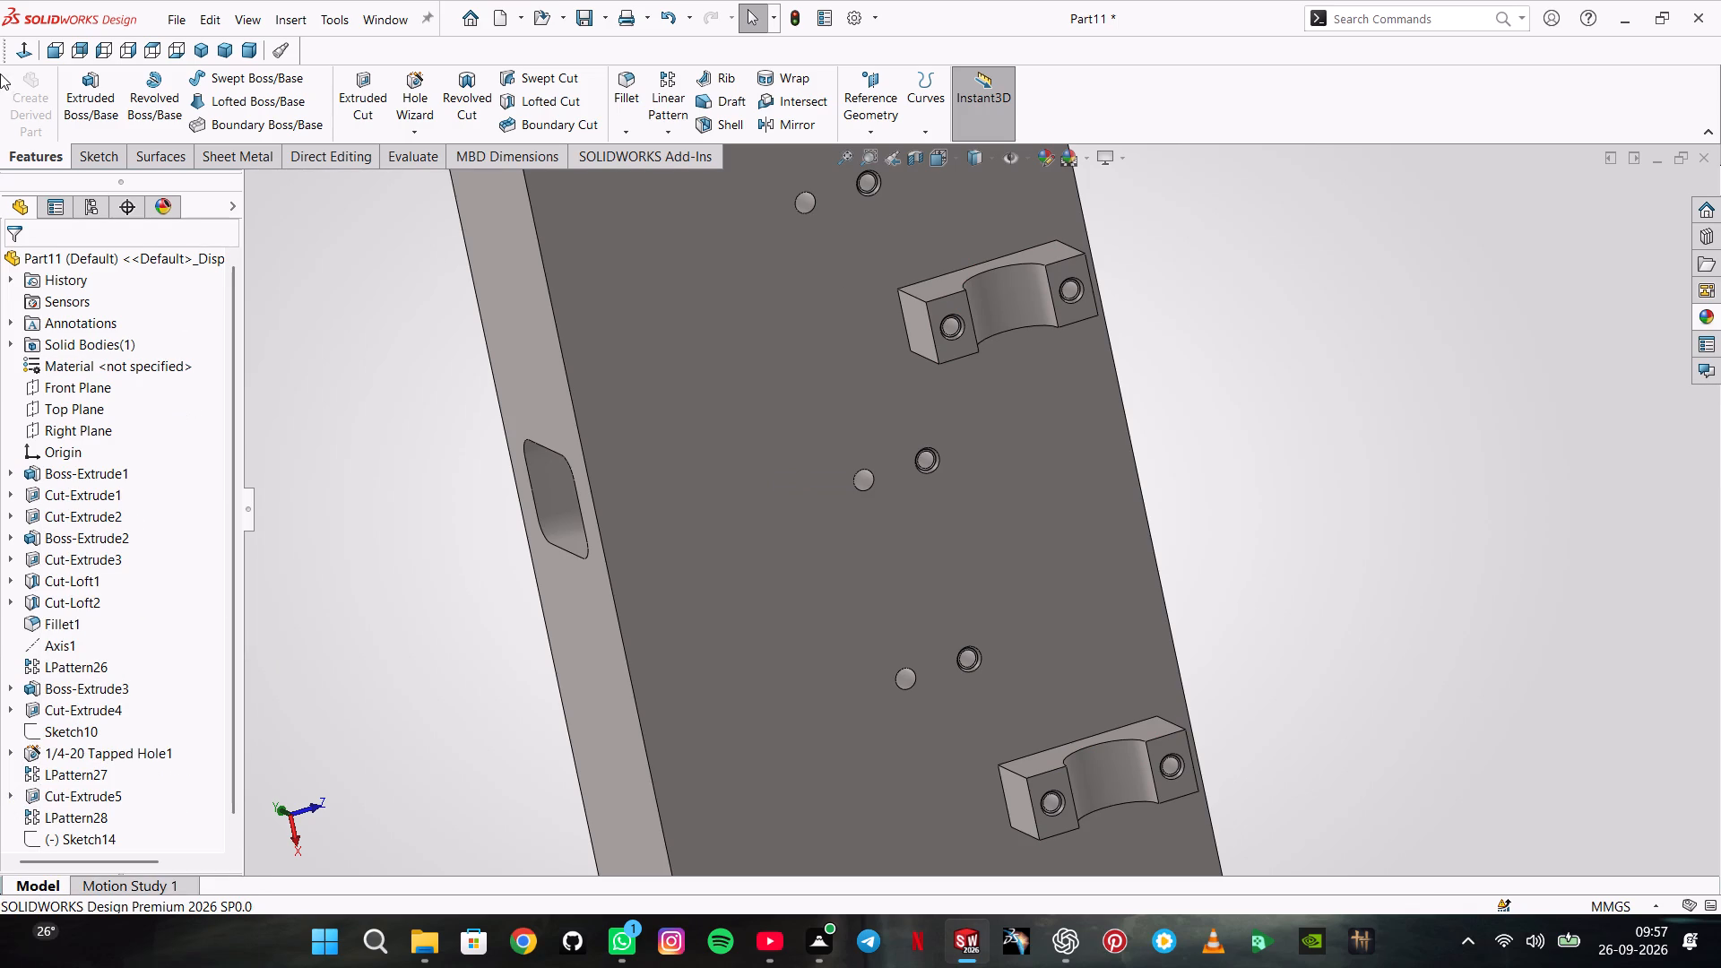
On the Right Plane, sketch a line about 27 mm long sloping 45° down and inward from the block's top edge.
click(82, 434)
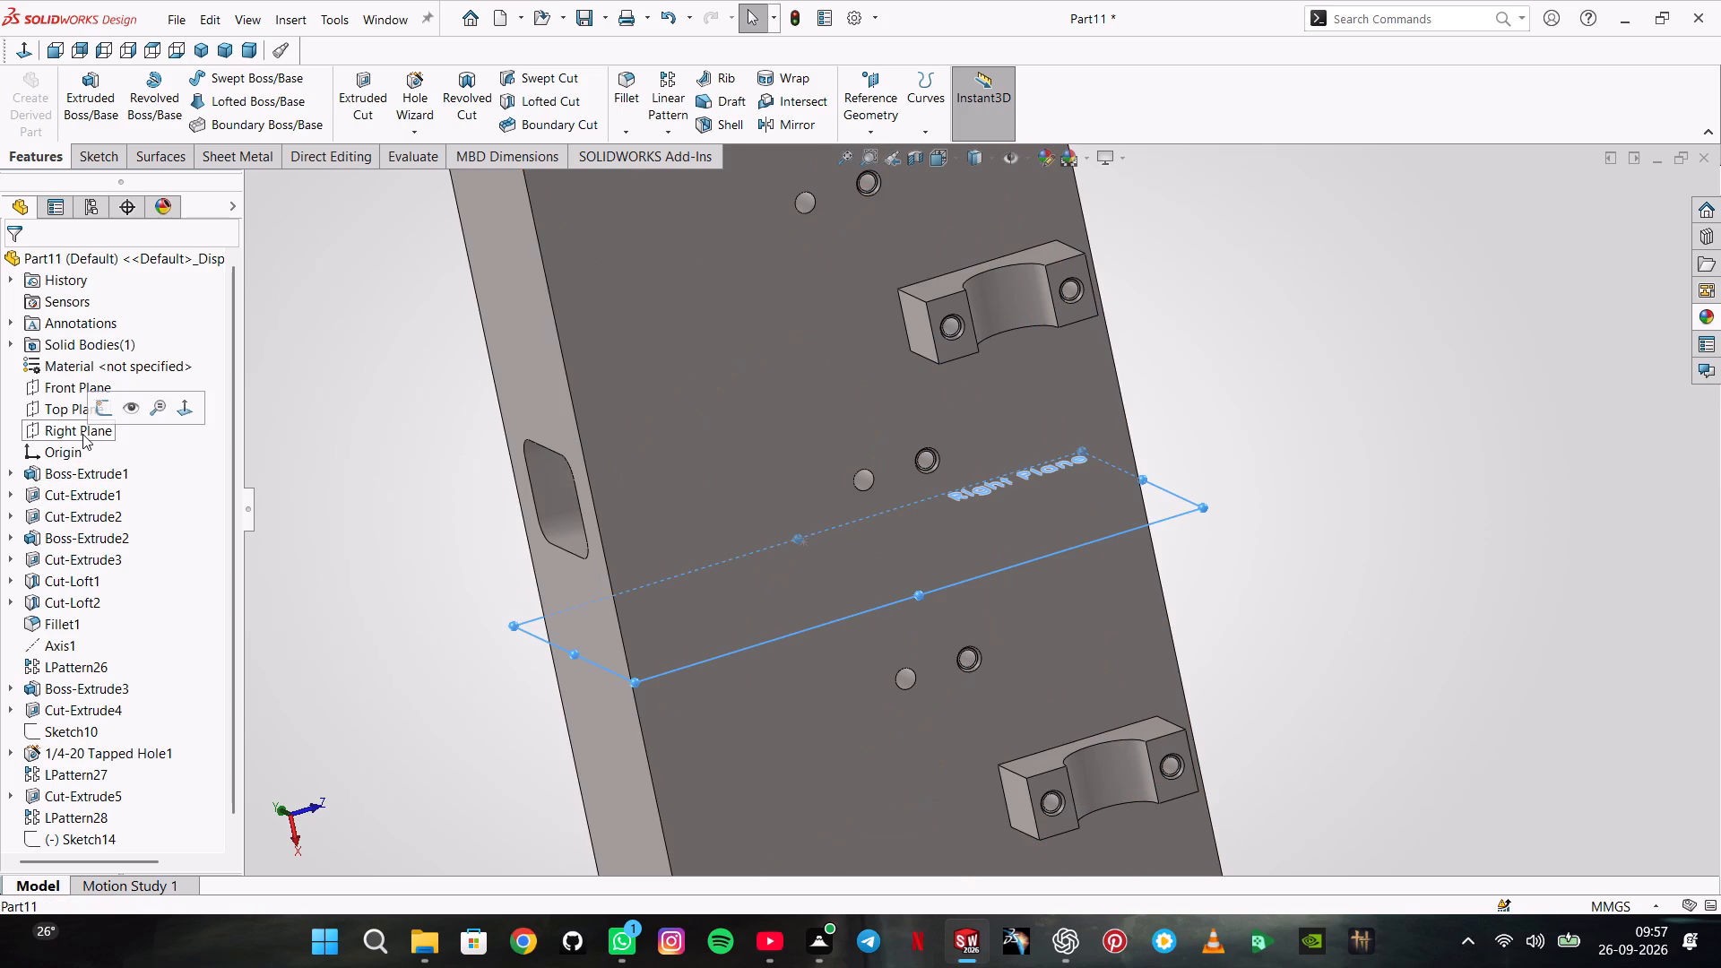
click(98, 414)
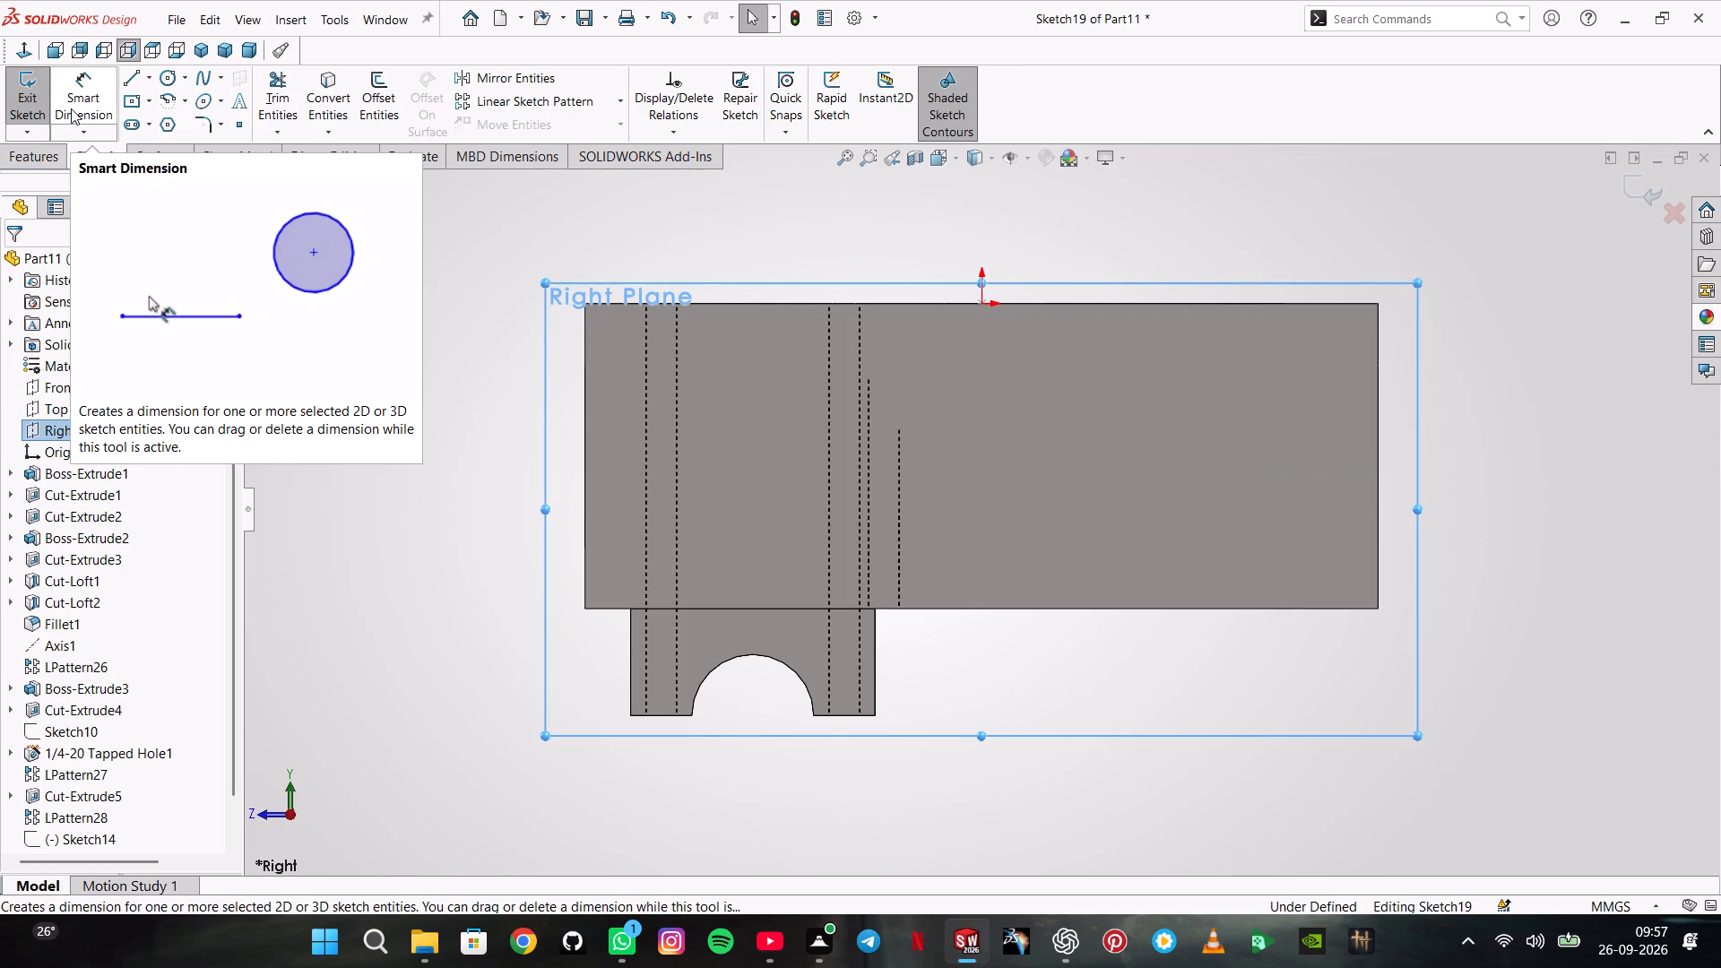
click(125, 71)
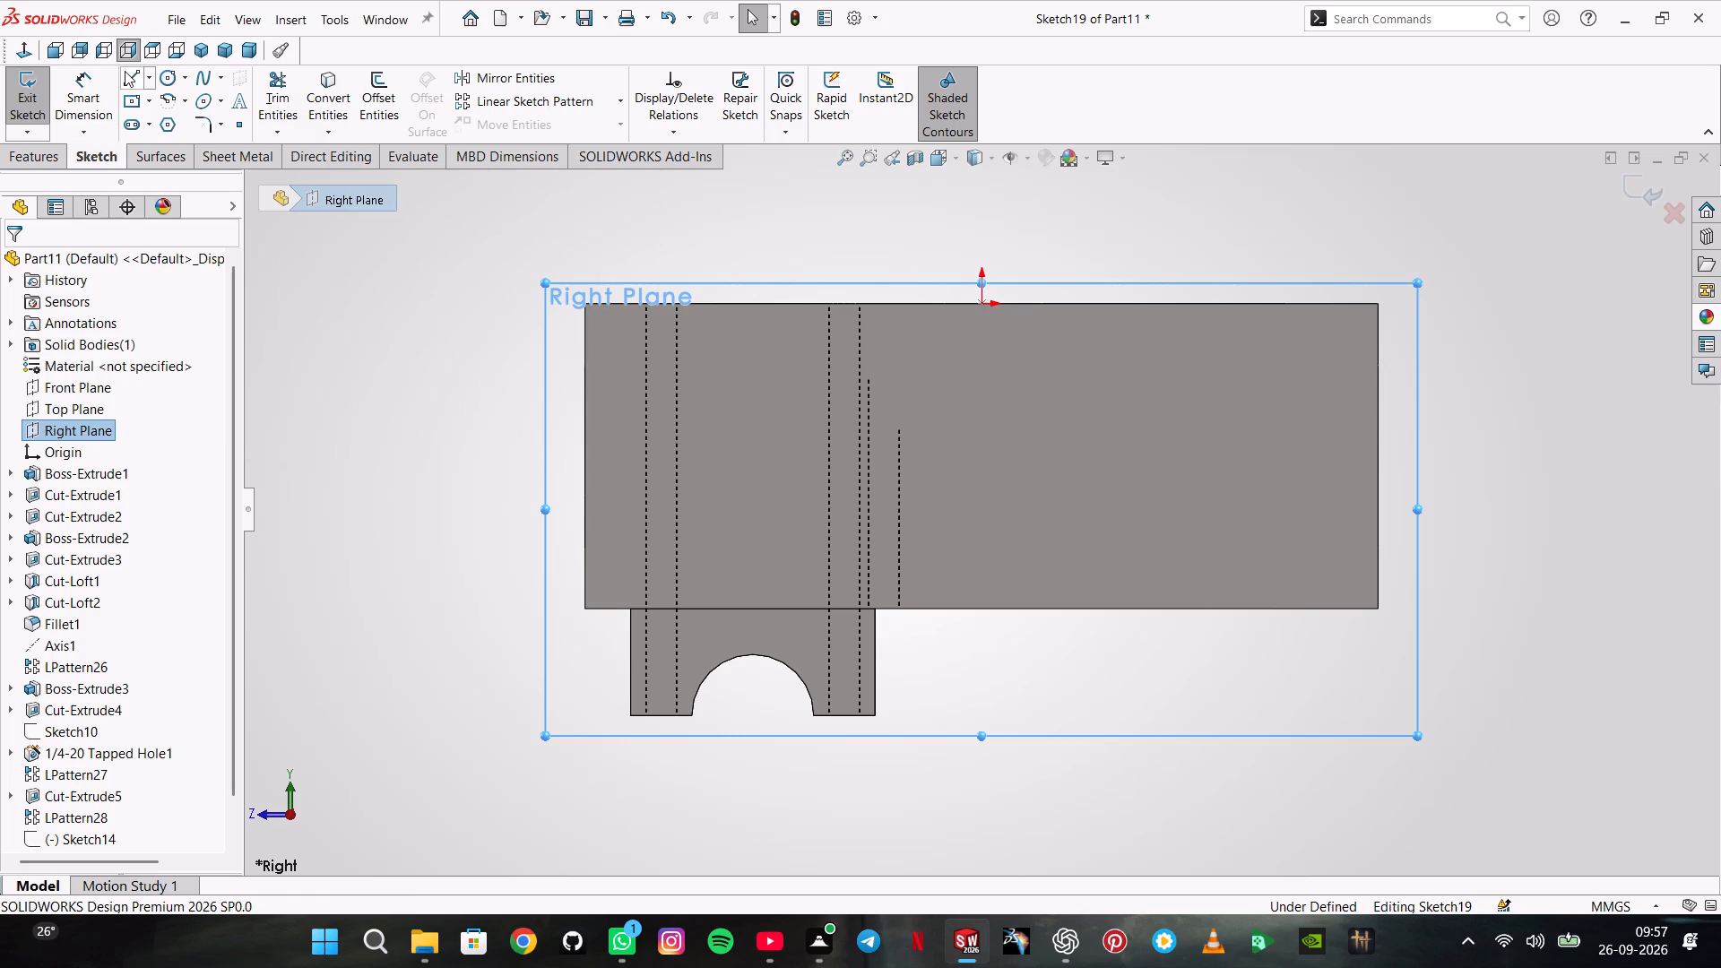
click(1260, 307)
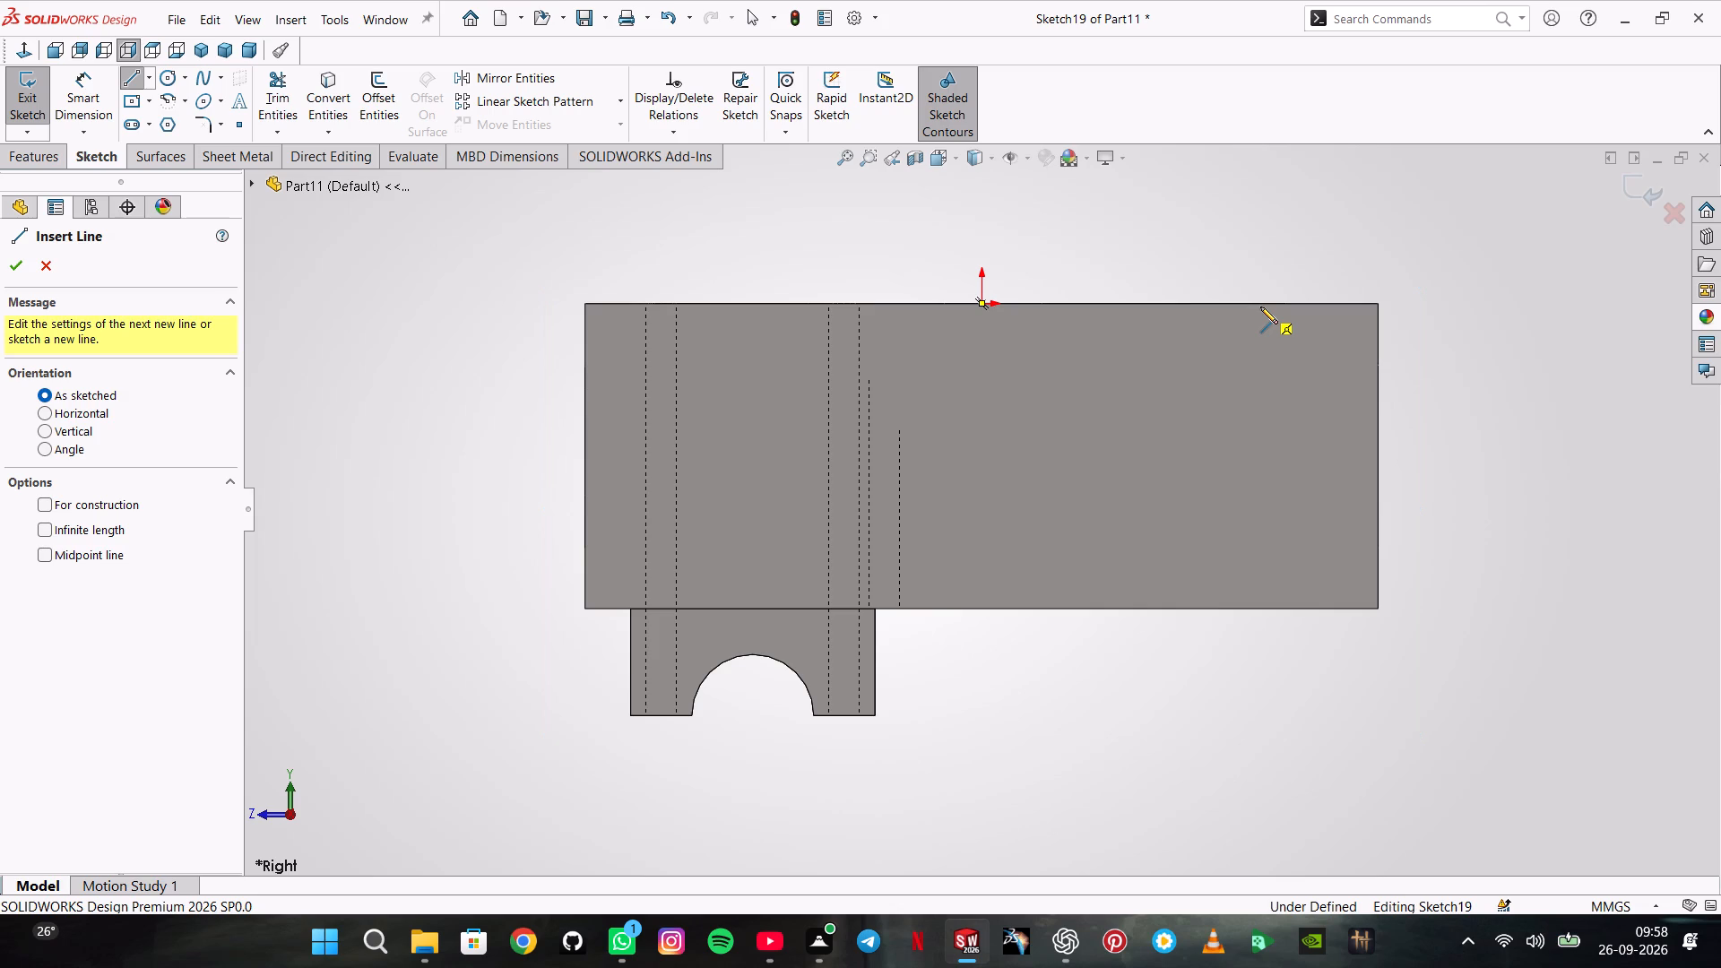
click(1260, 307)
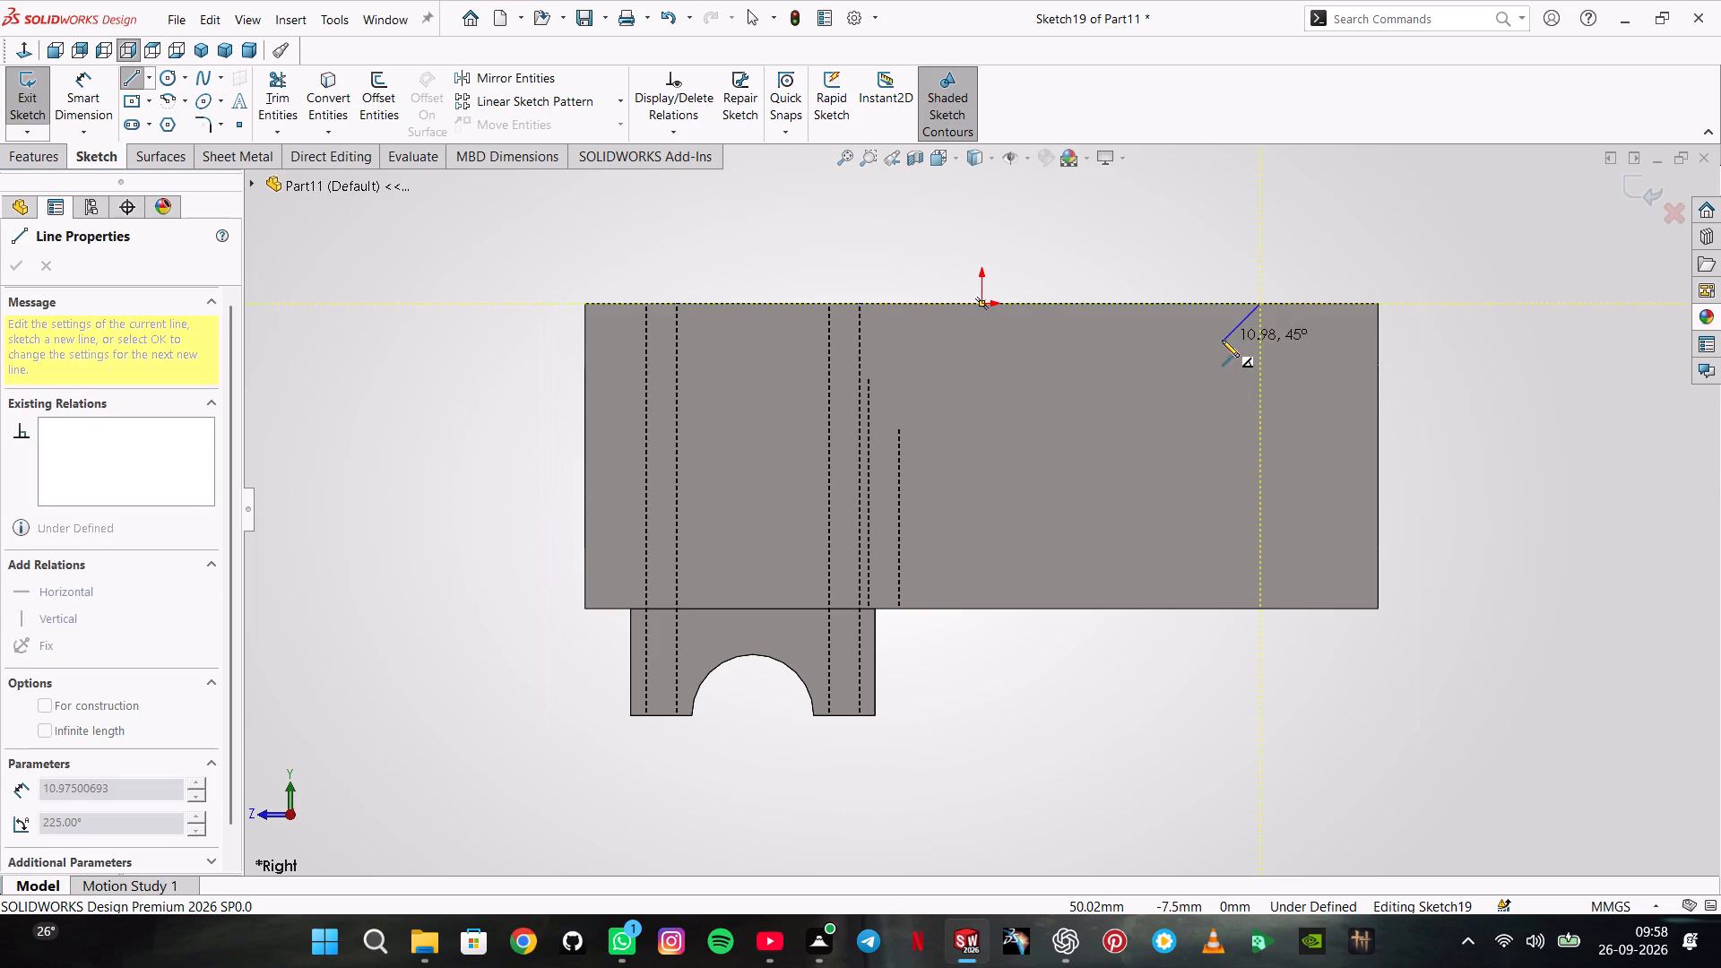
click(1165, 393)
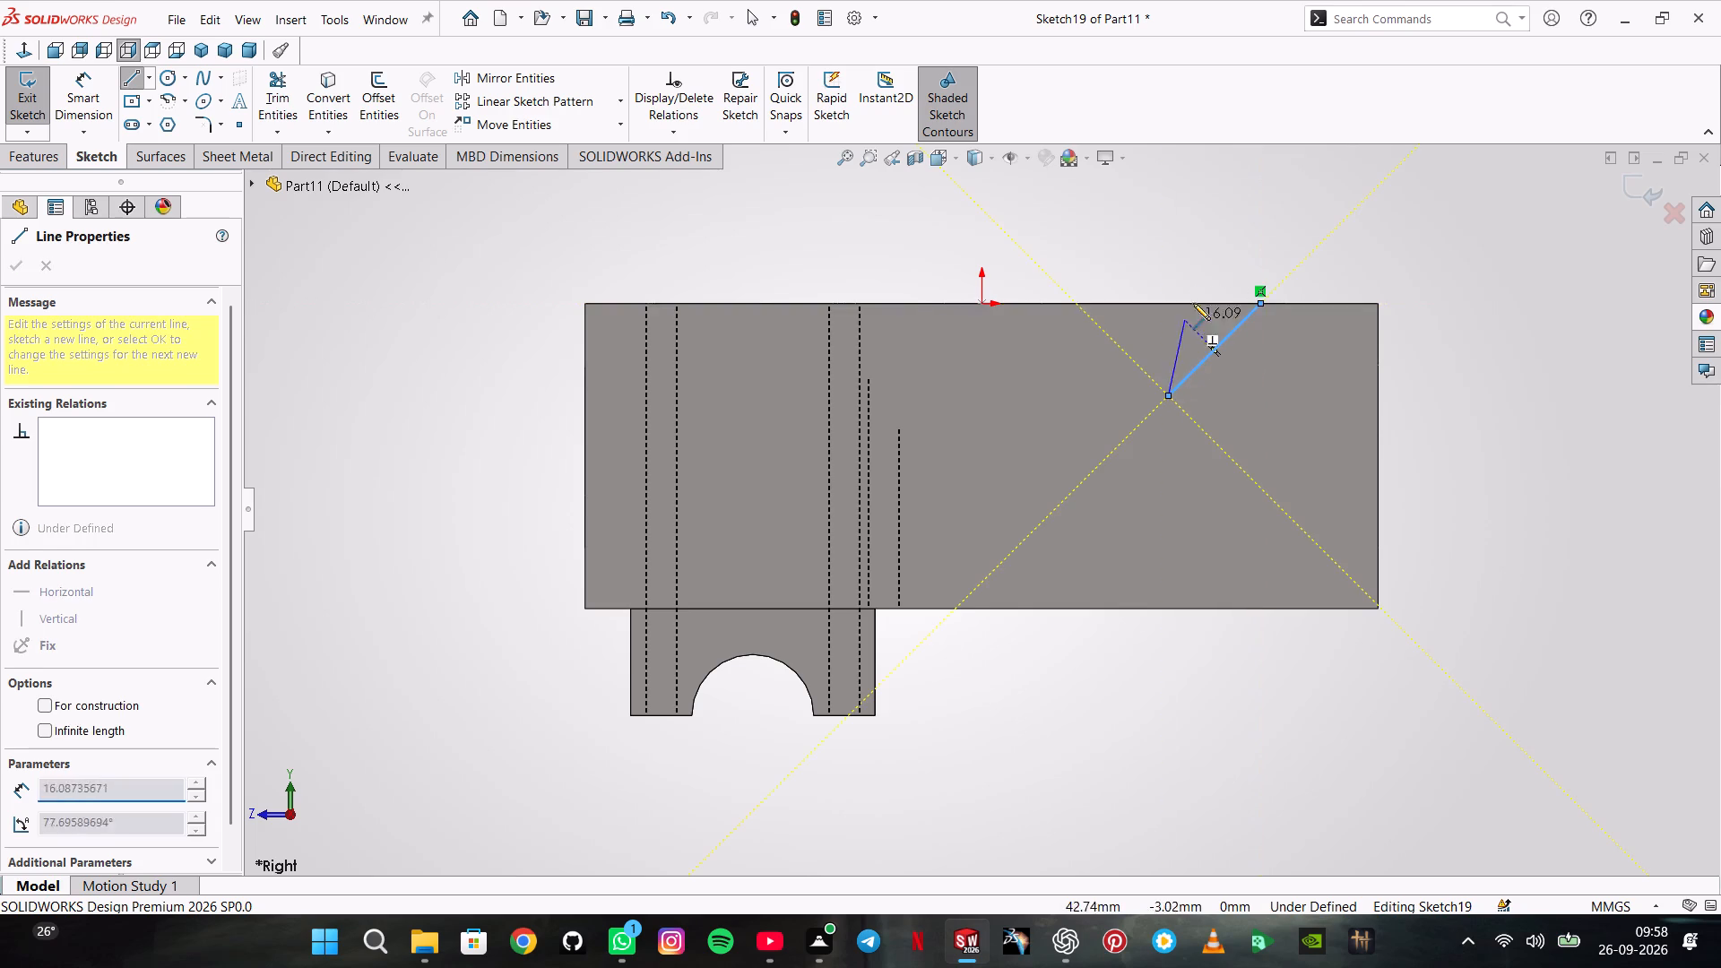
double_click(1180, 265)
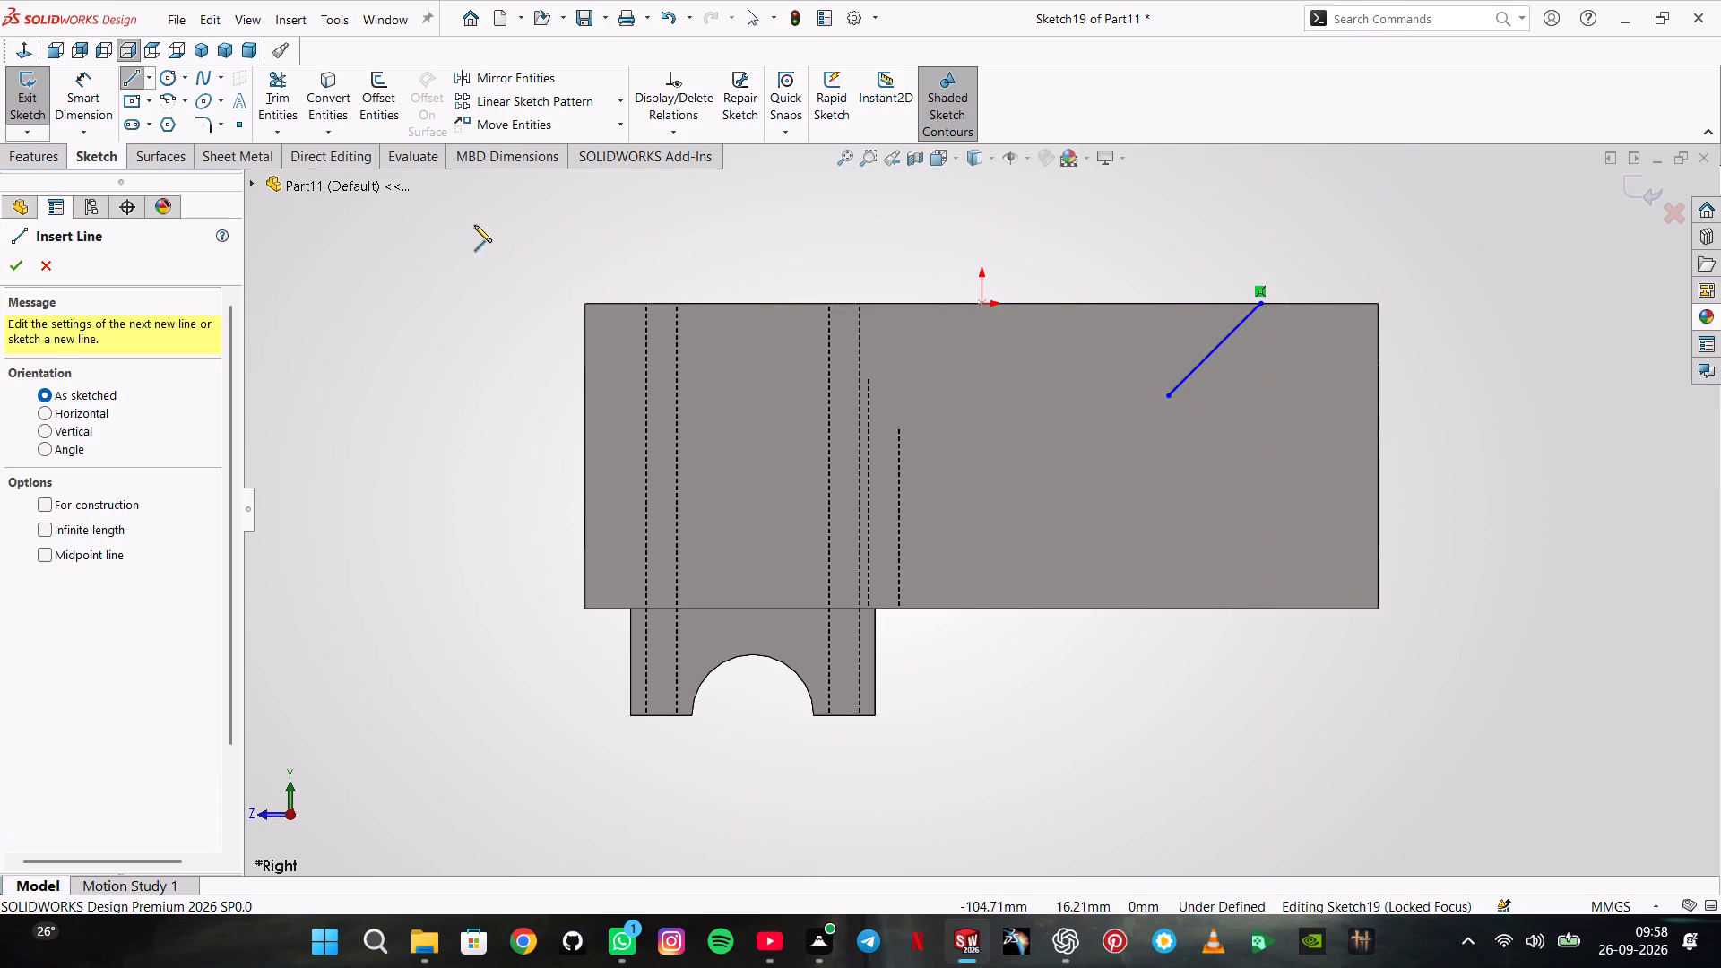
Dimension the sloped line's upper endpoint 20.29 mm from the block's negative-Z top corner.
click(74, 75)
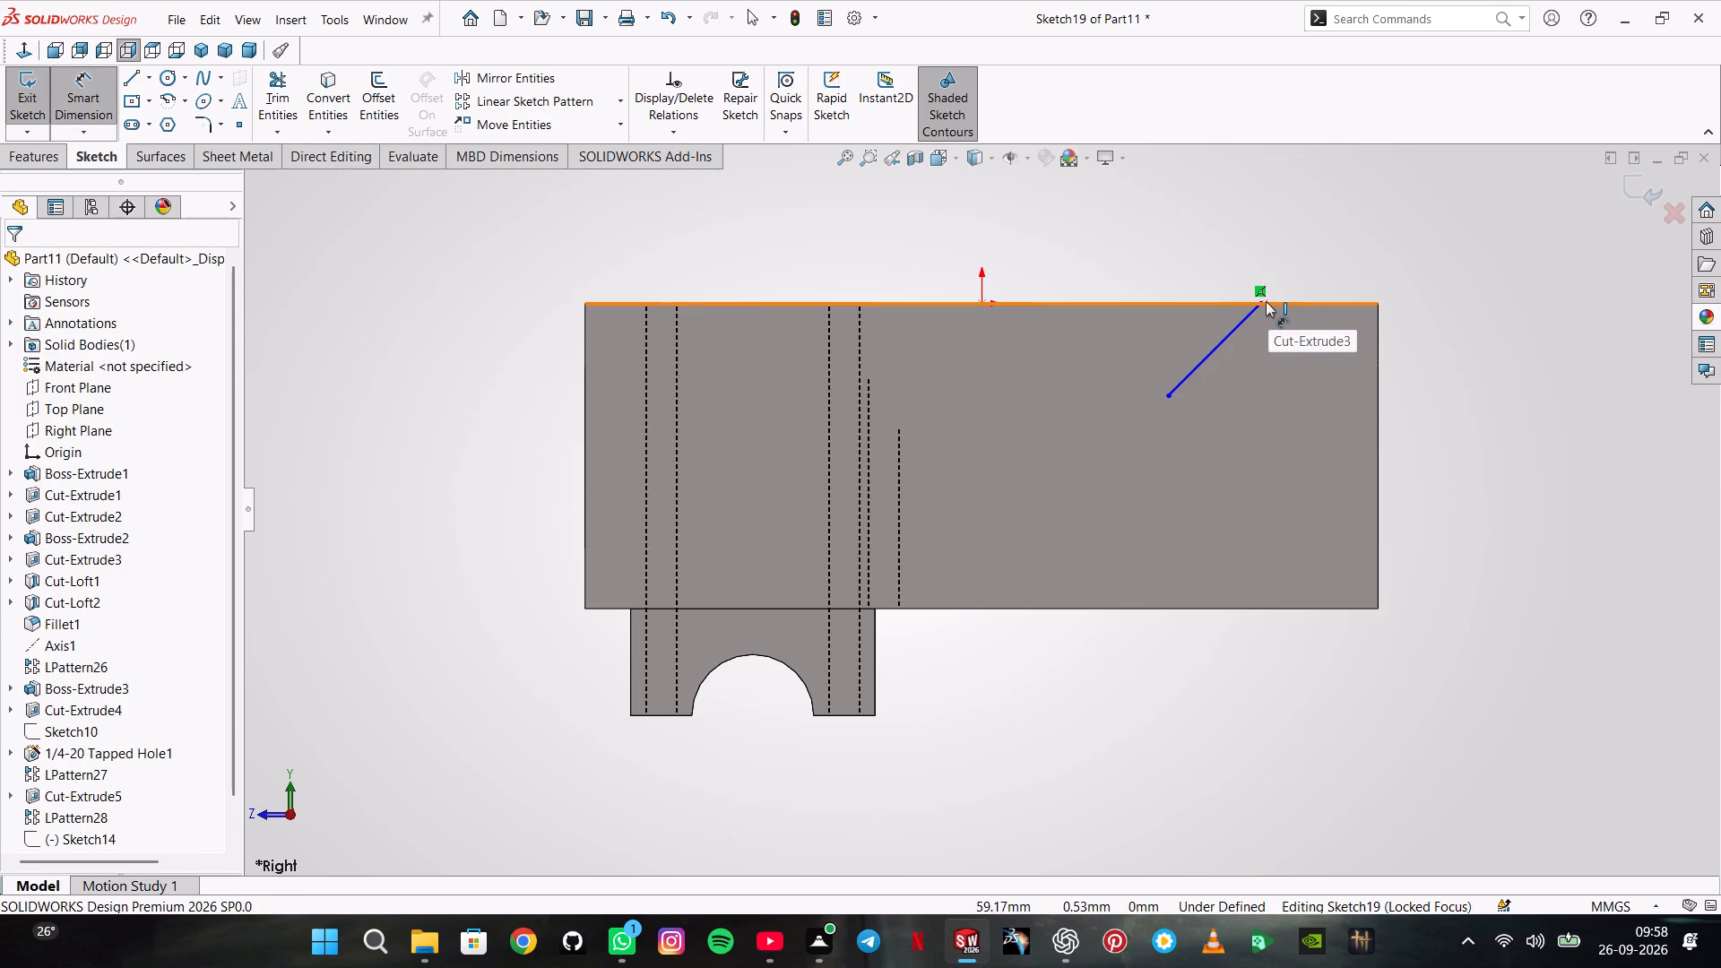
click(1259, 303)
click(1378, 301)
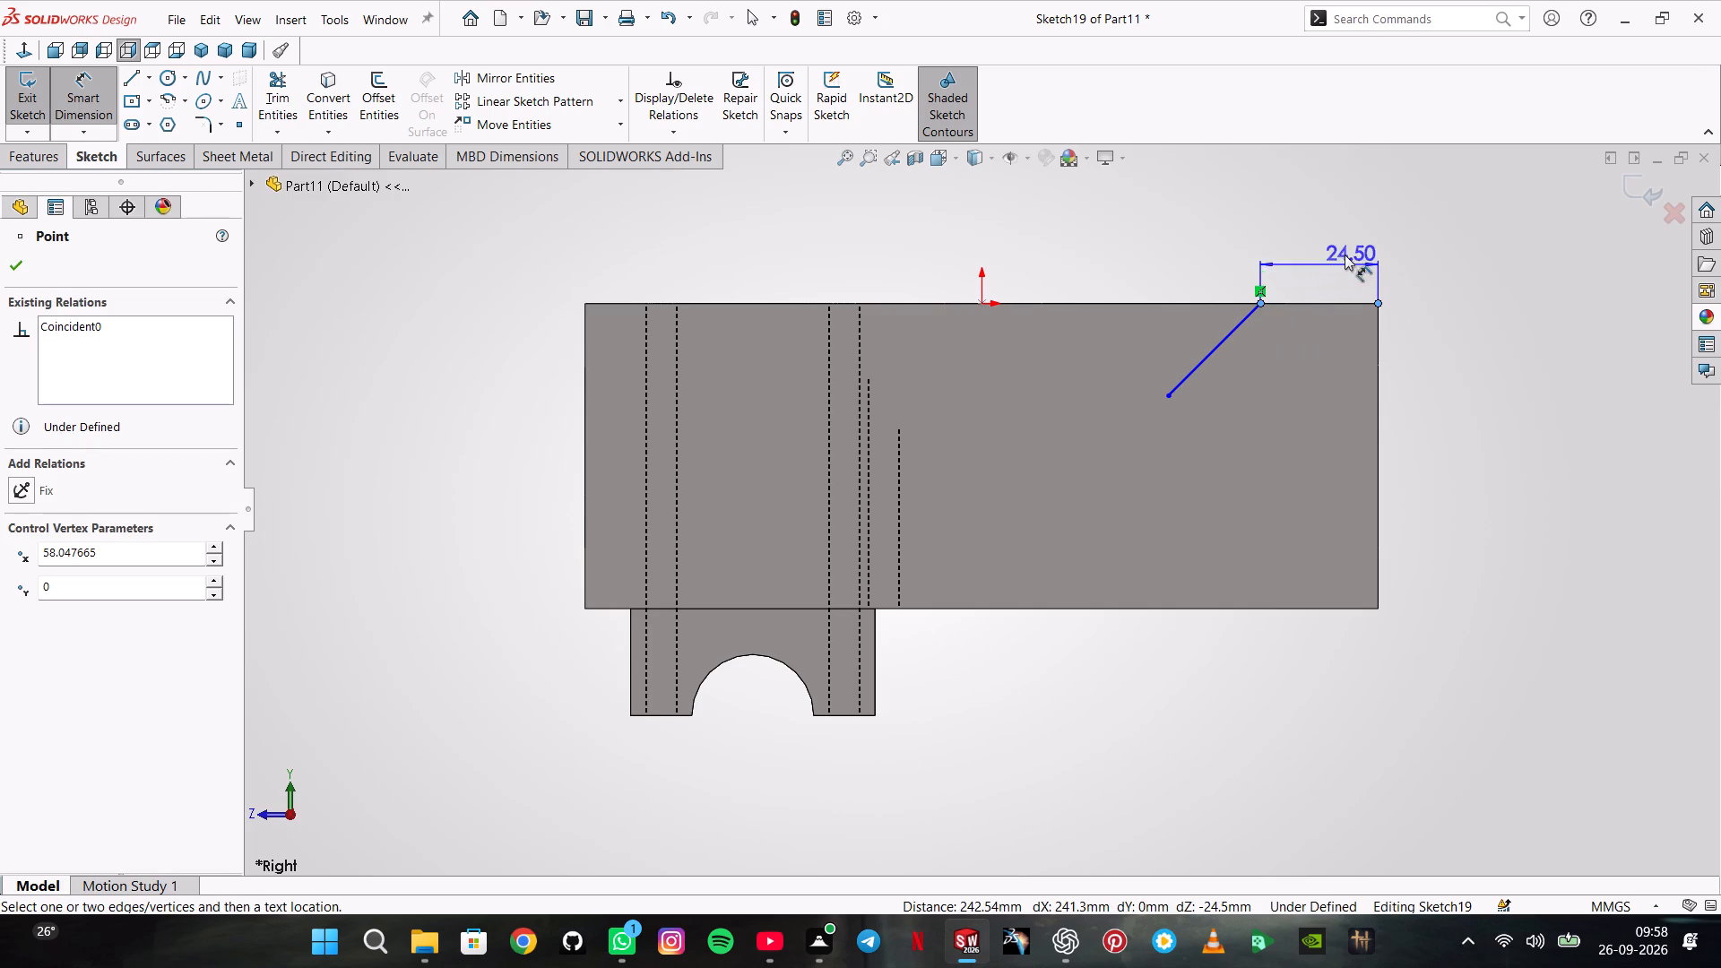
click(1319, 238)
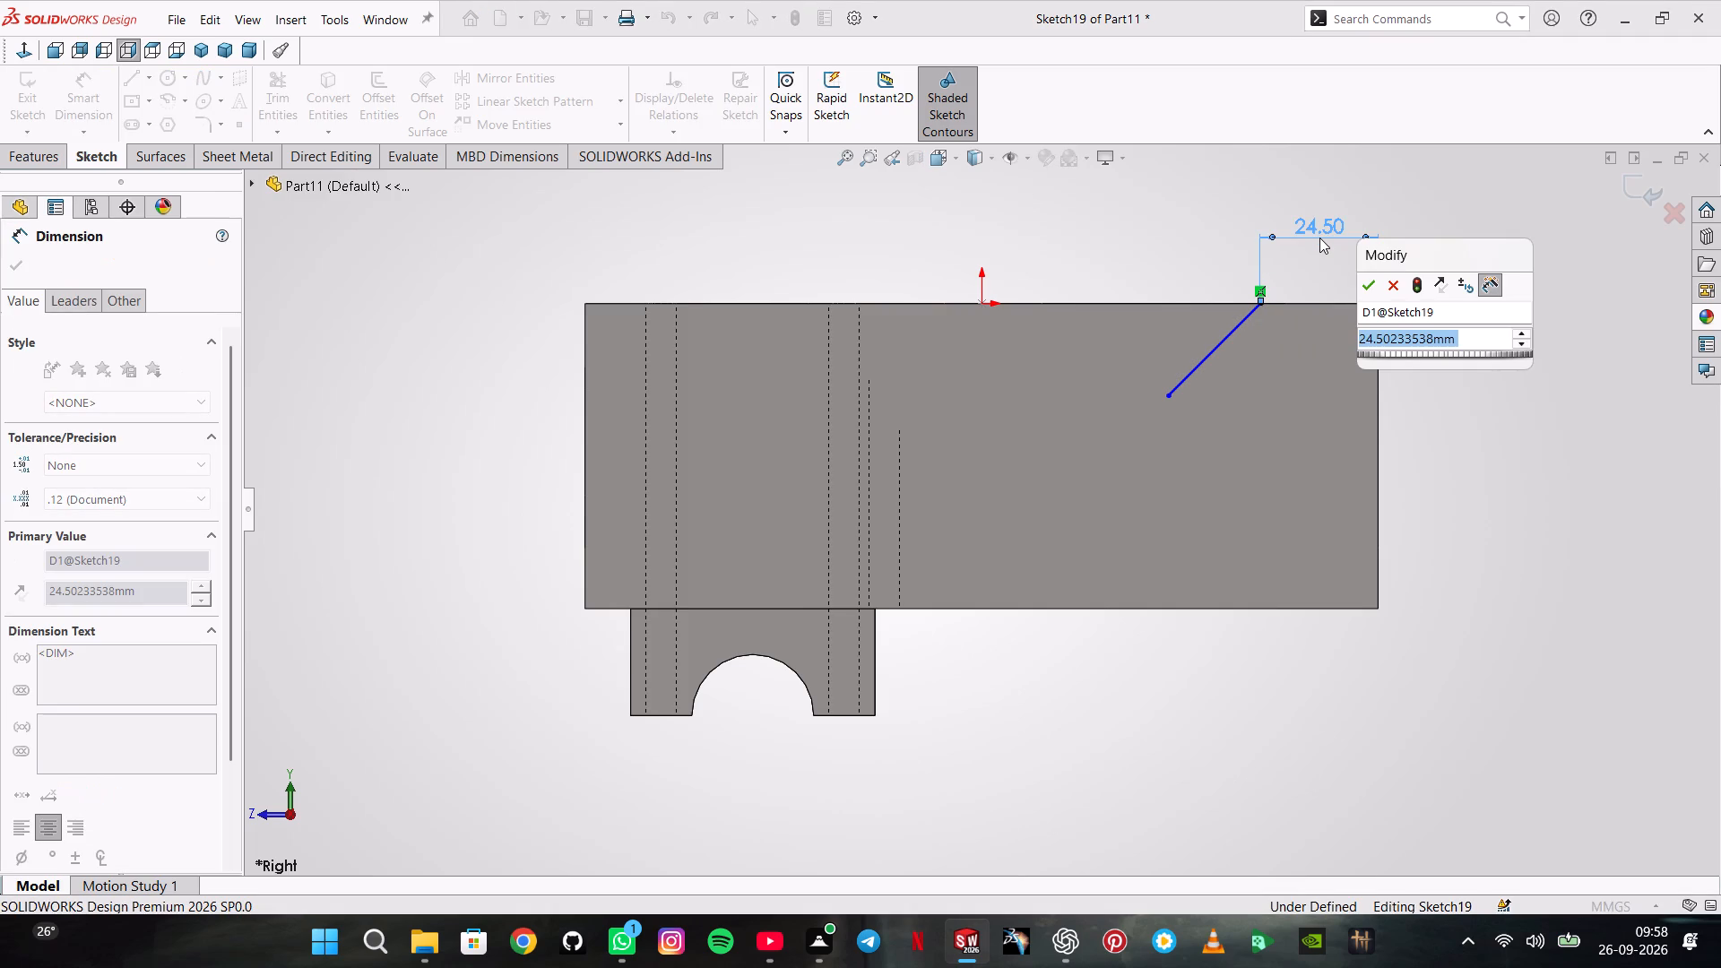
text(2.)
key(BackSpace)
text(0.29)
key(Return)
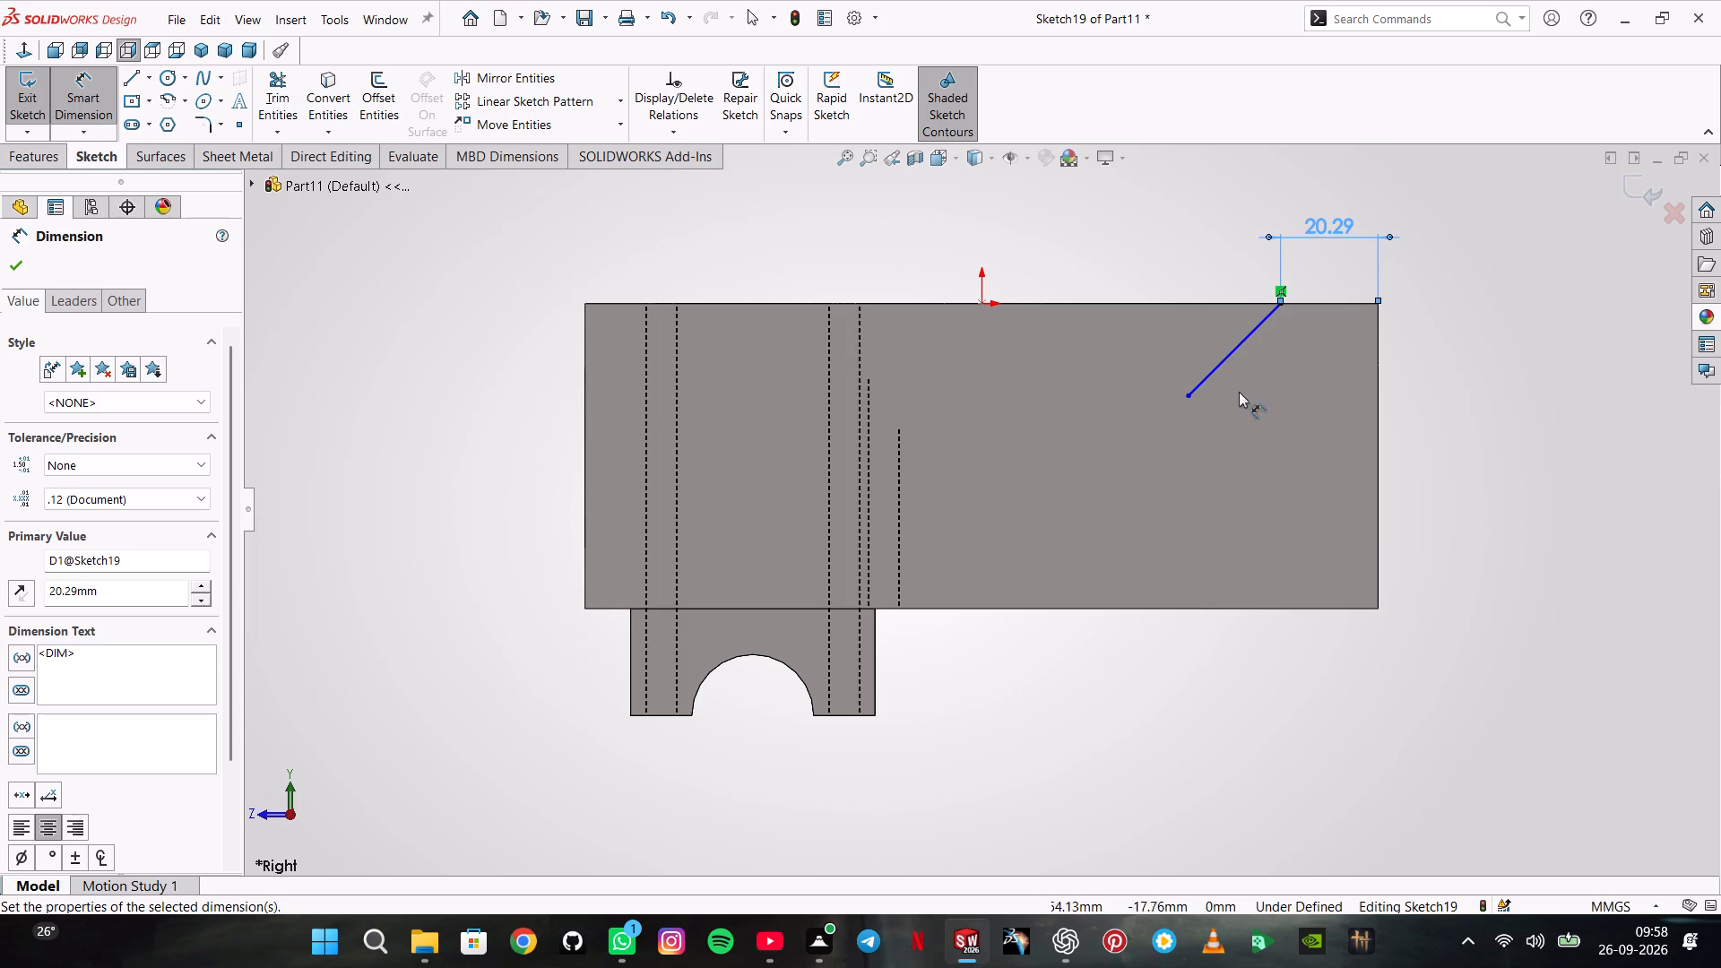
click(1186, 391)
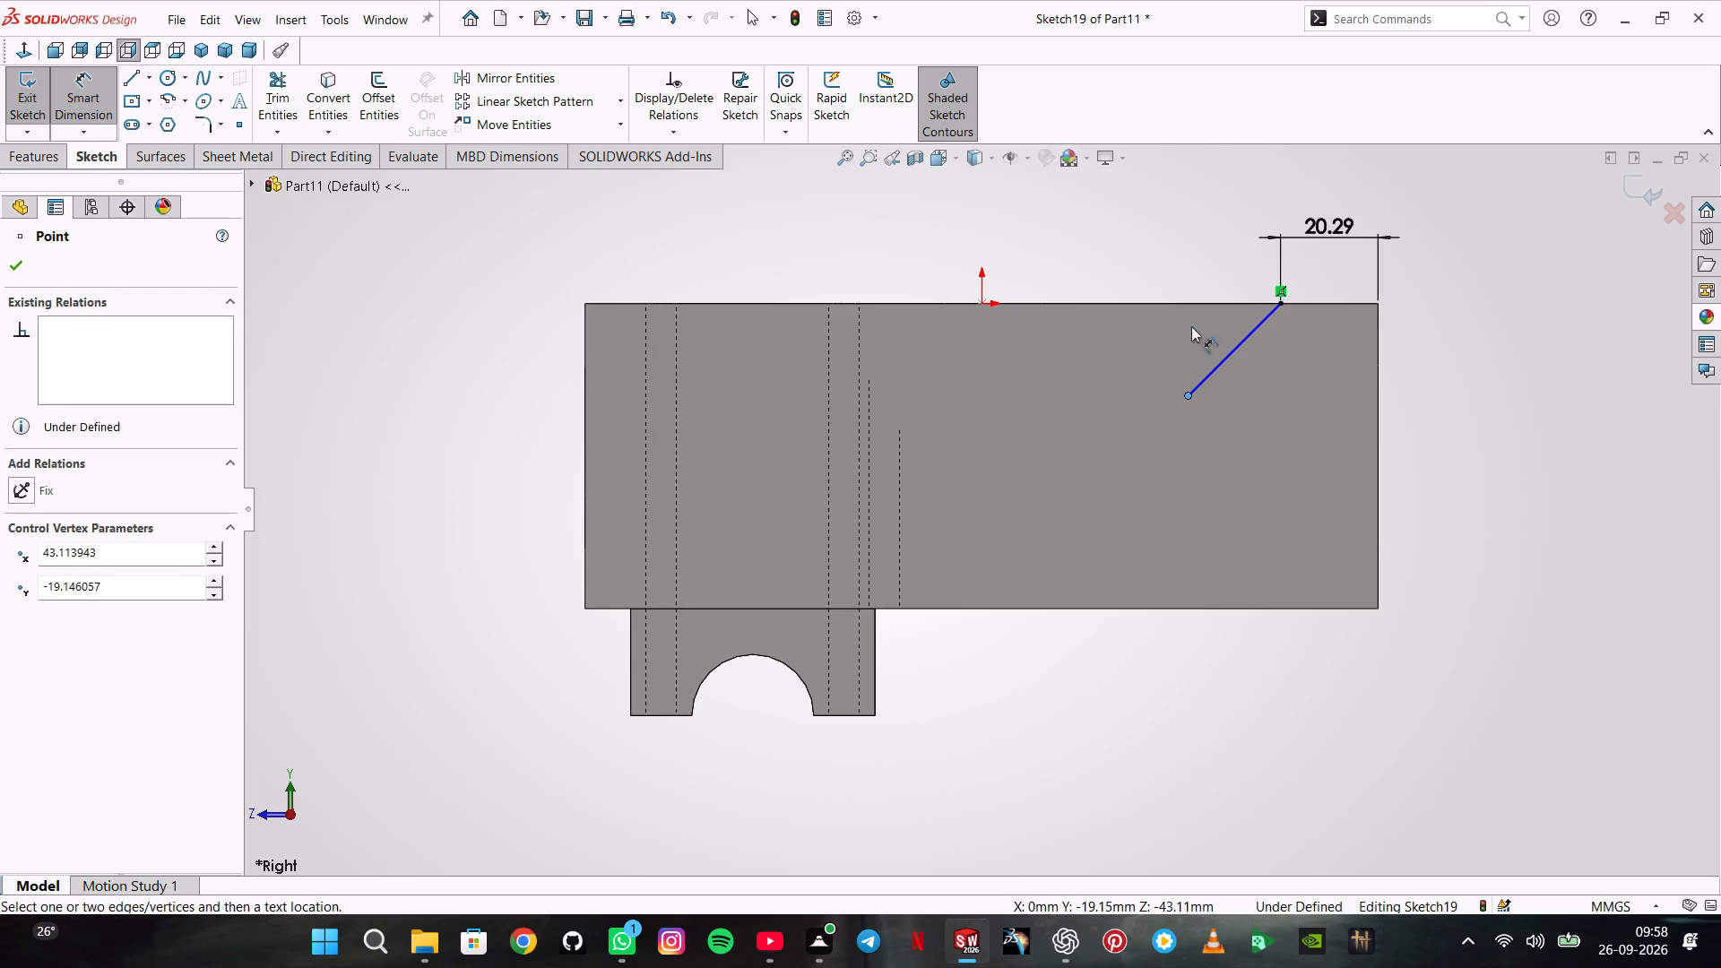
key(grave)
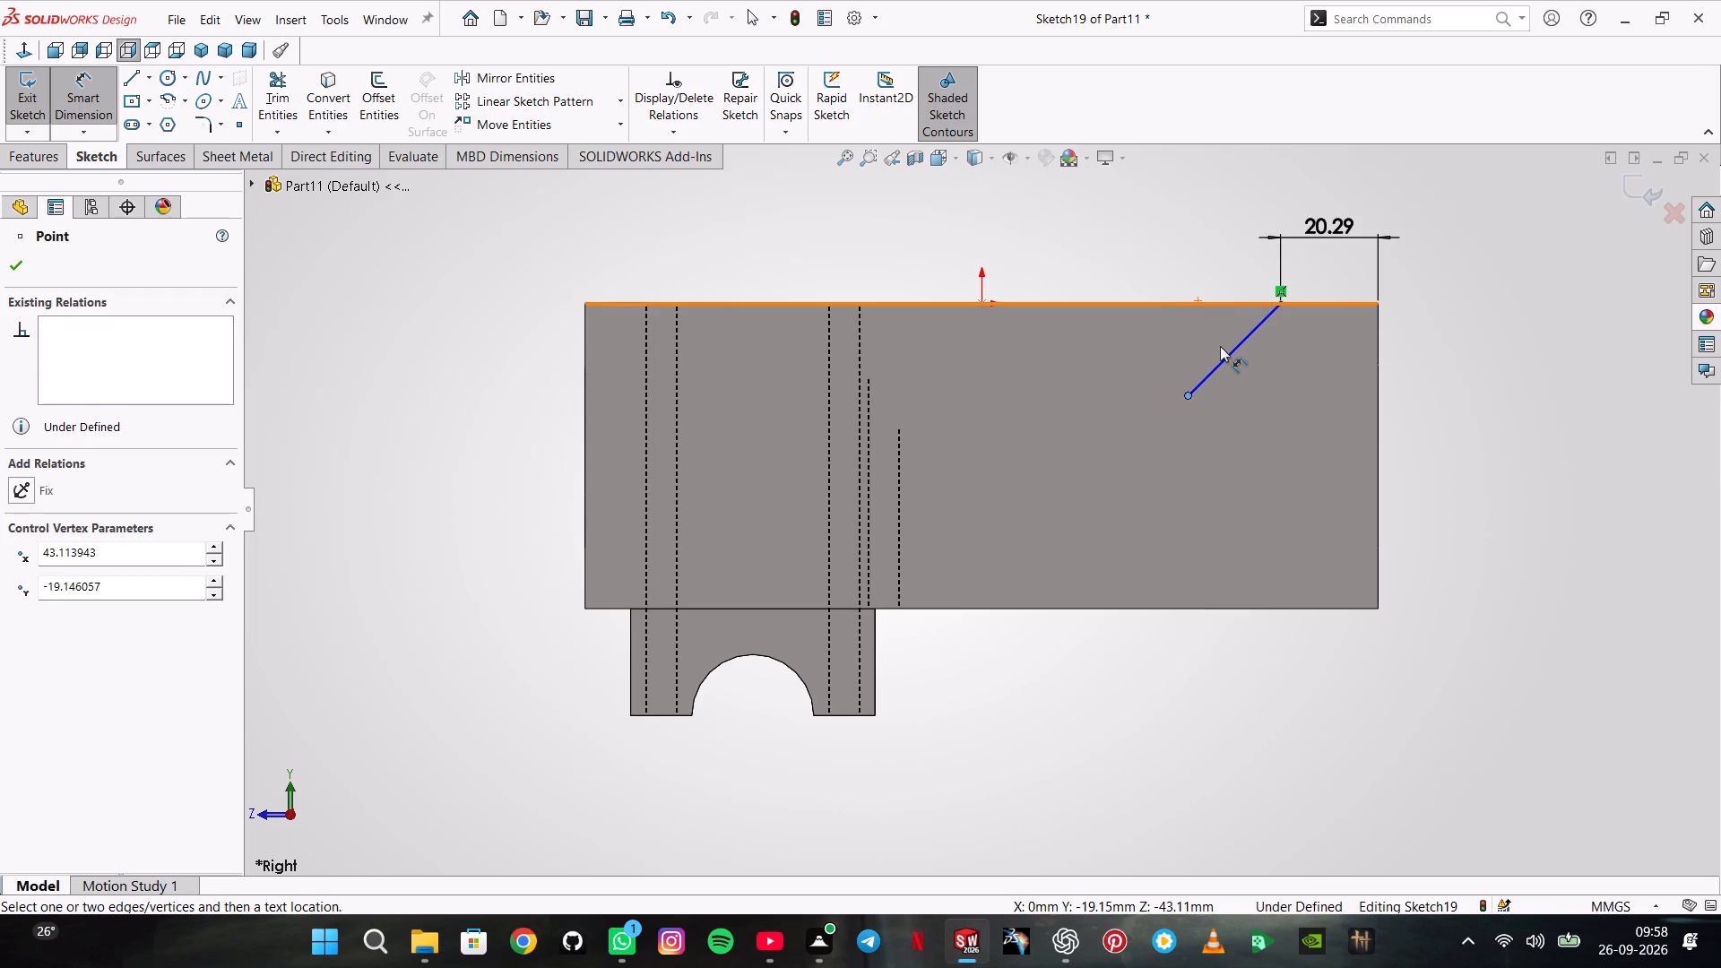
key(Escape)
Dimension the angle between the sloped line and the block's top edge as 25°.
click(1228, 352)
click(1208, 303)
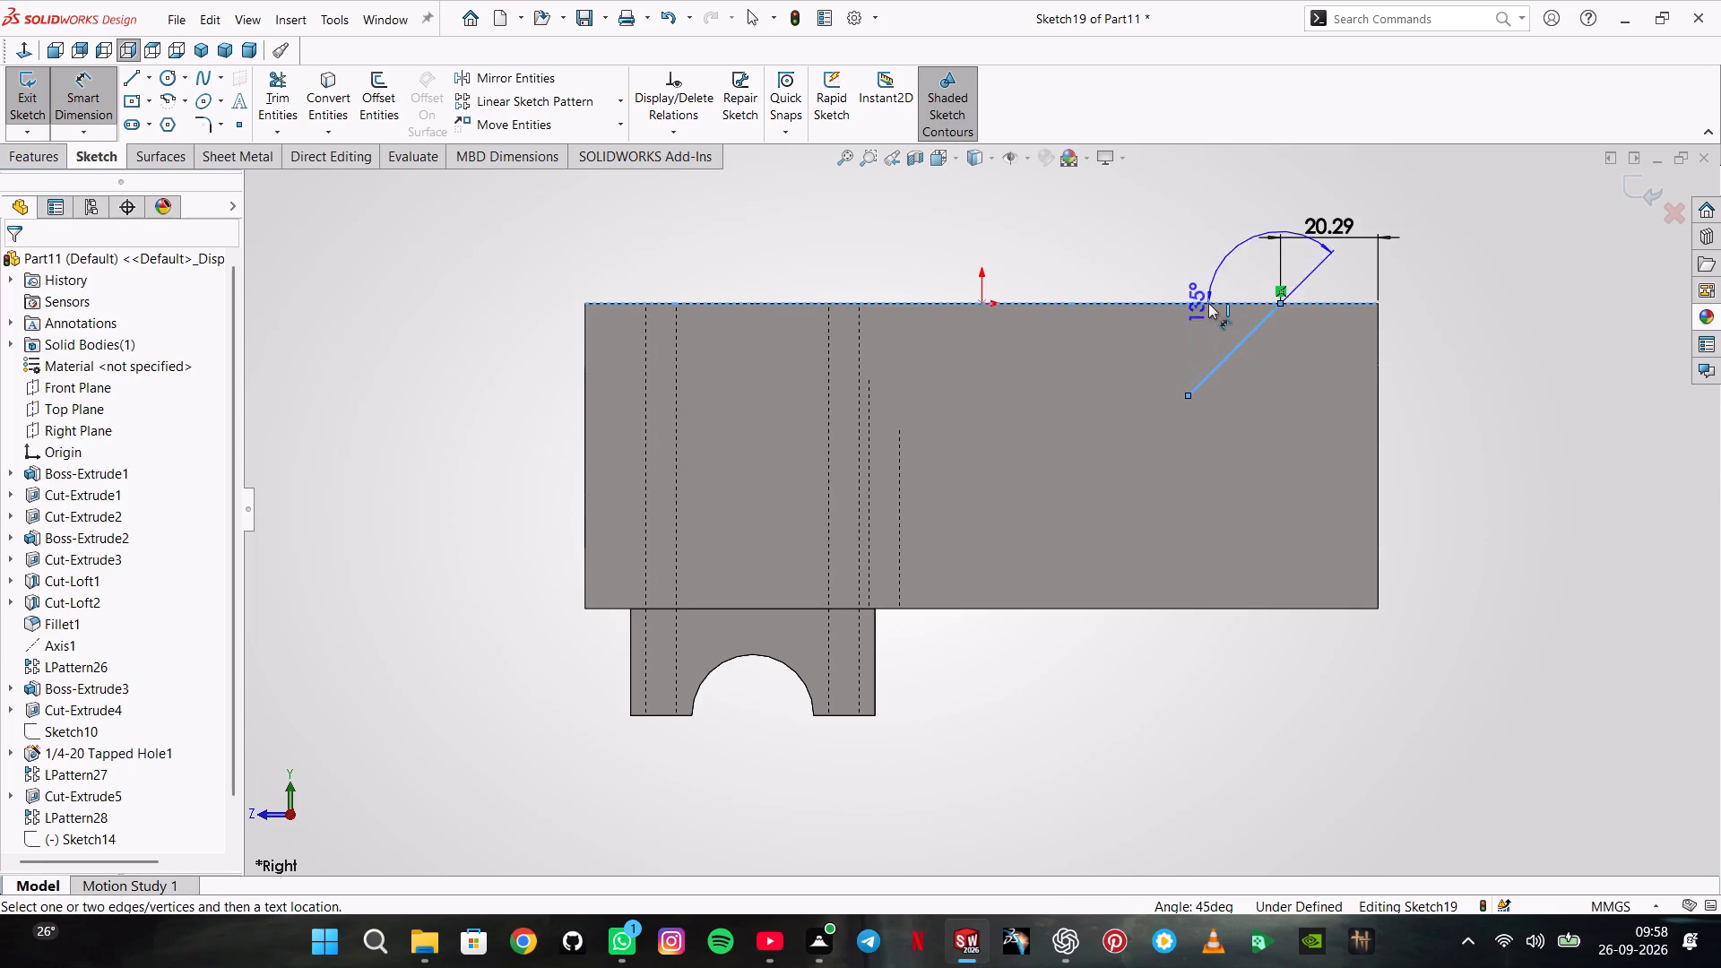
click(1207, 325)
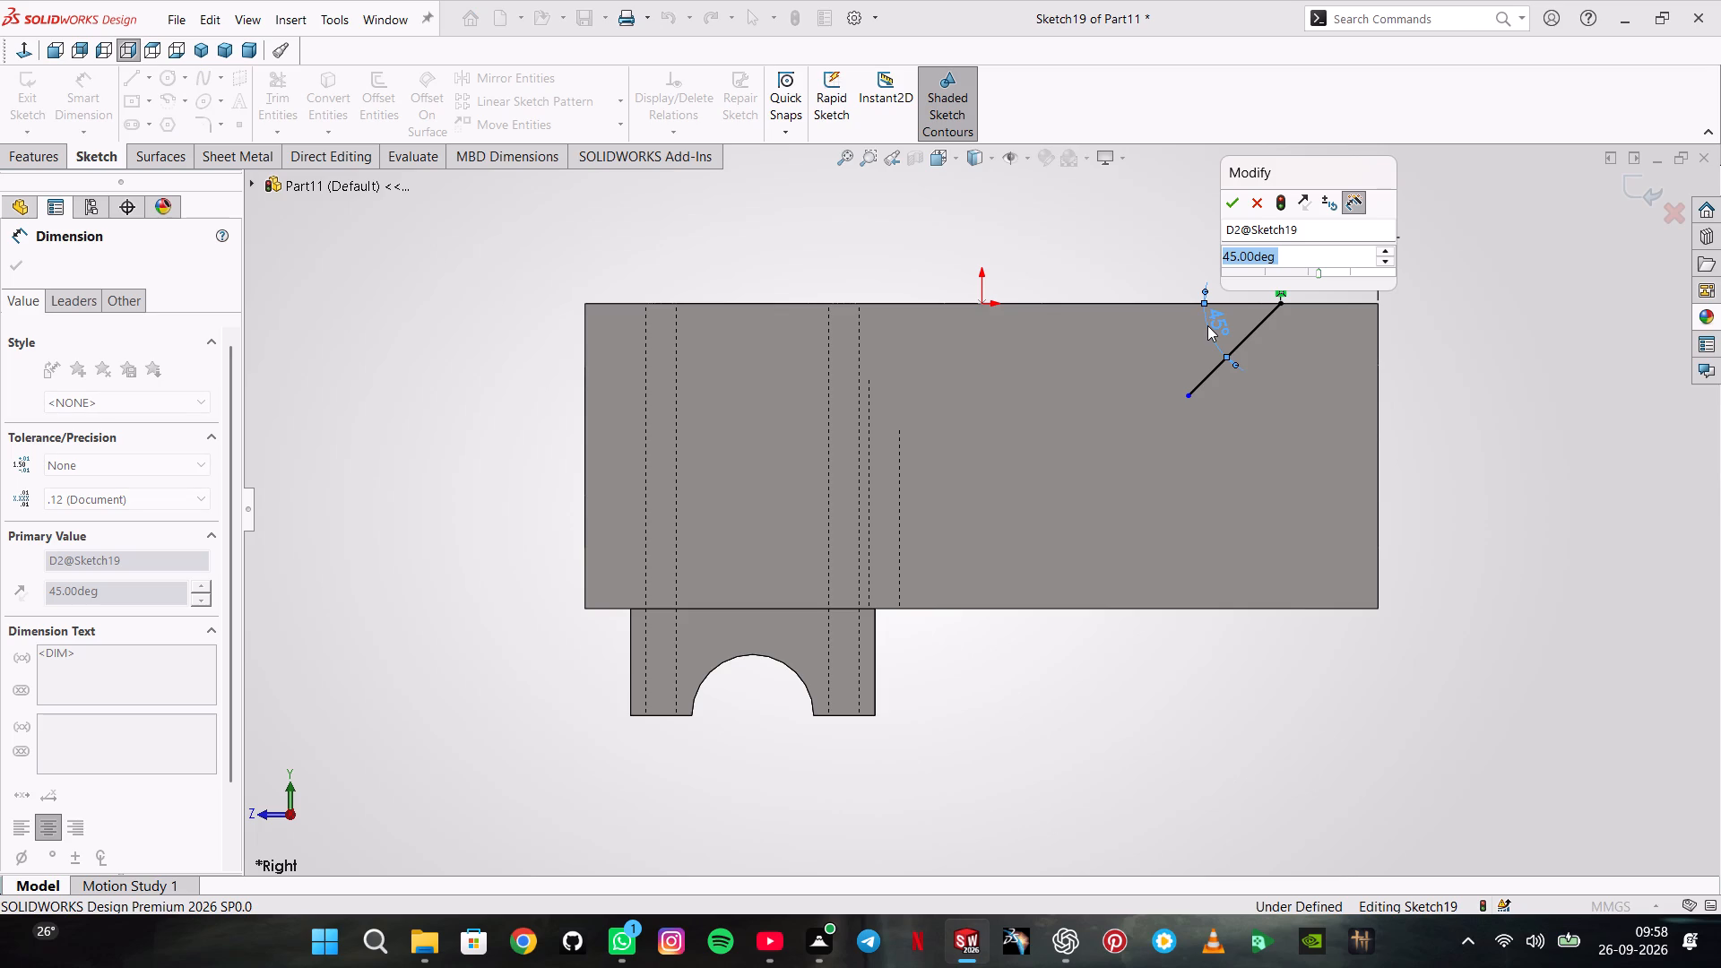
text(25)
key(Return)
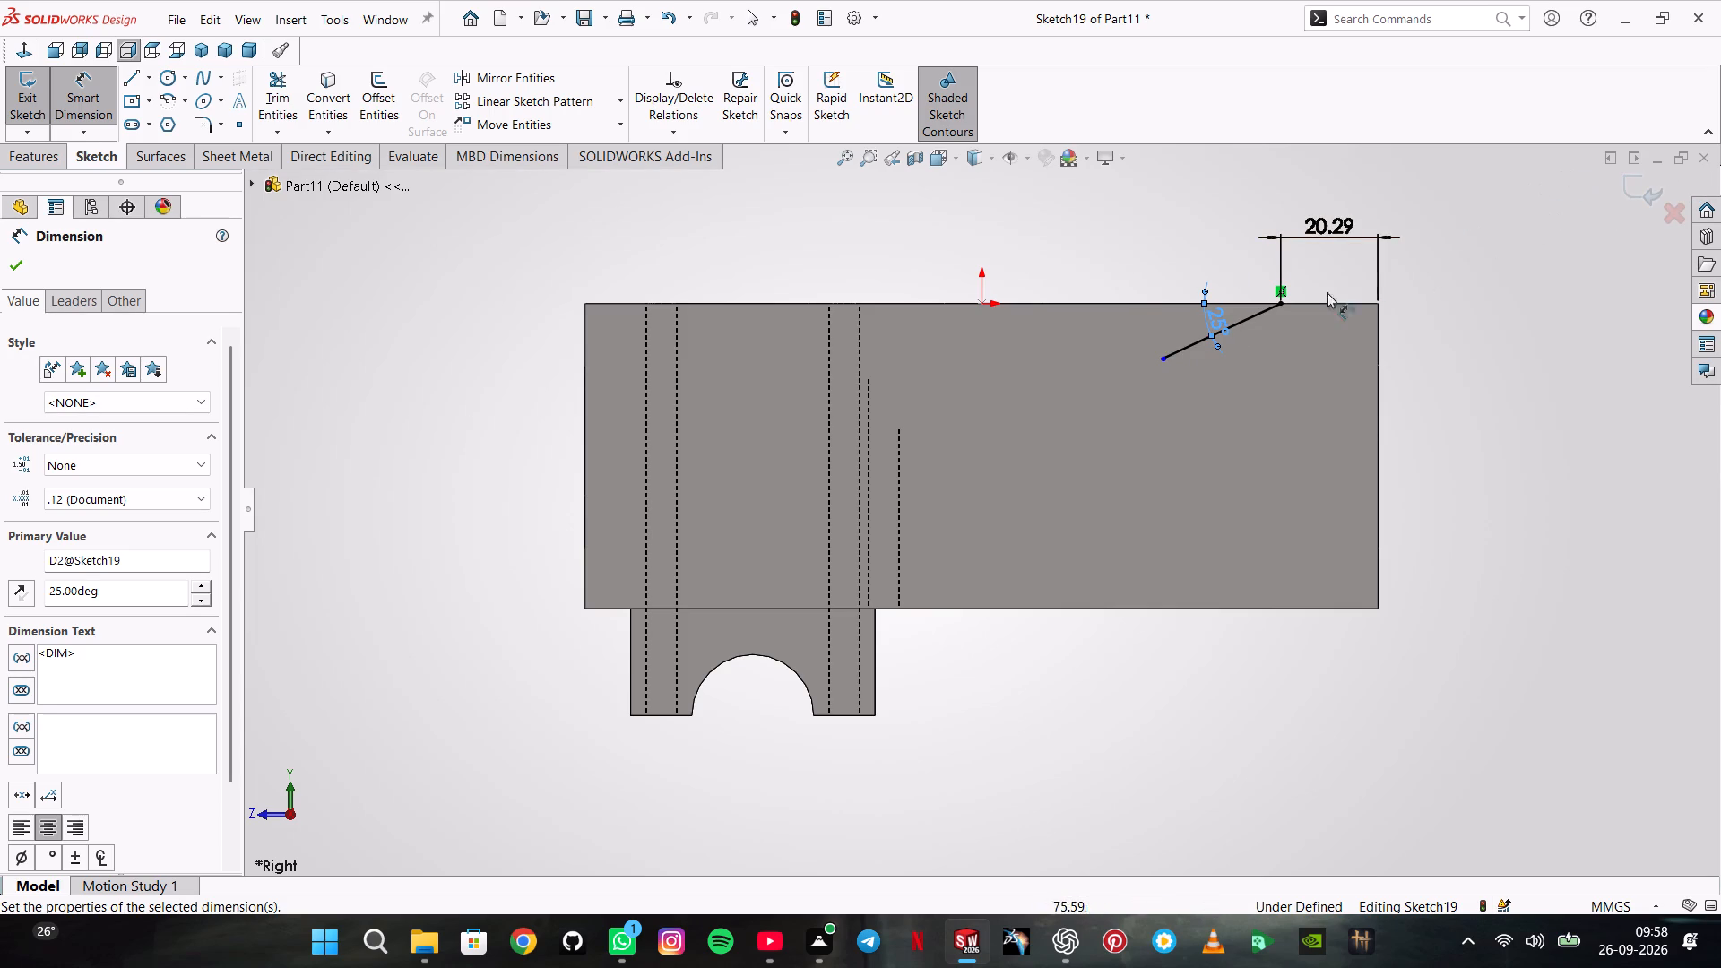
Convert the sloped line to construction geometry.
key(Escape)
right_click(1245, 318)
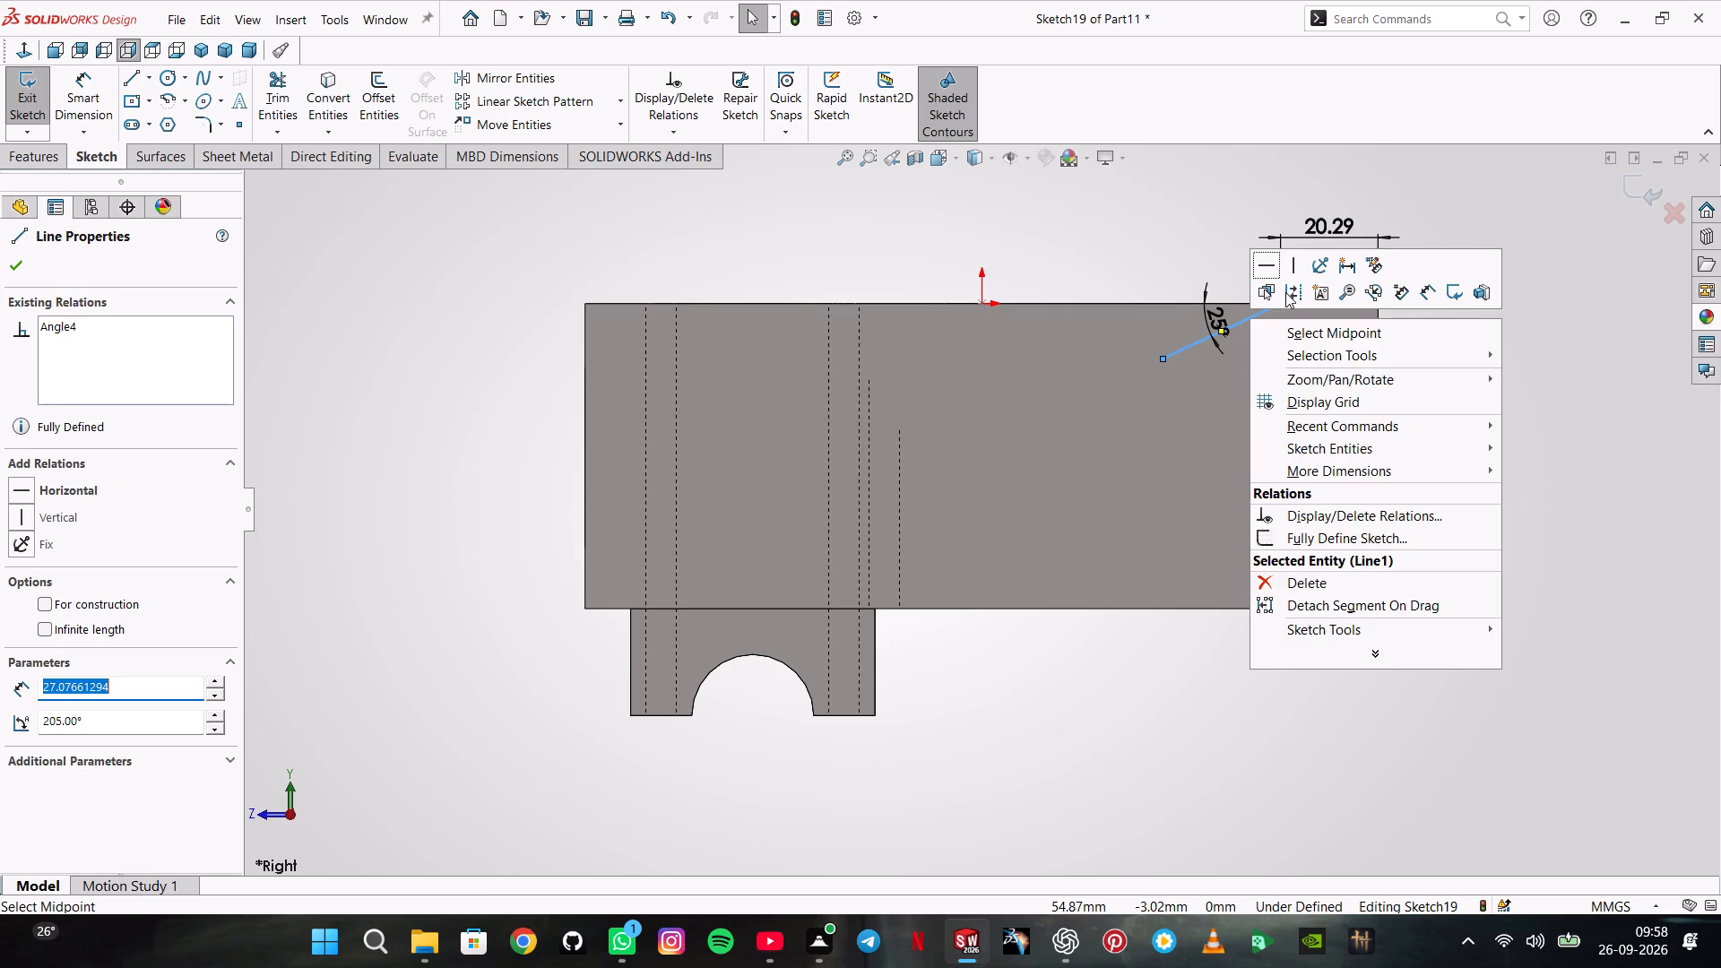
click(1285, 292)
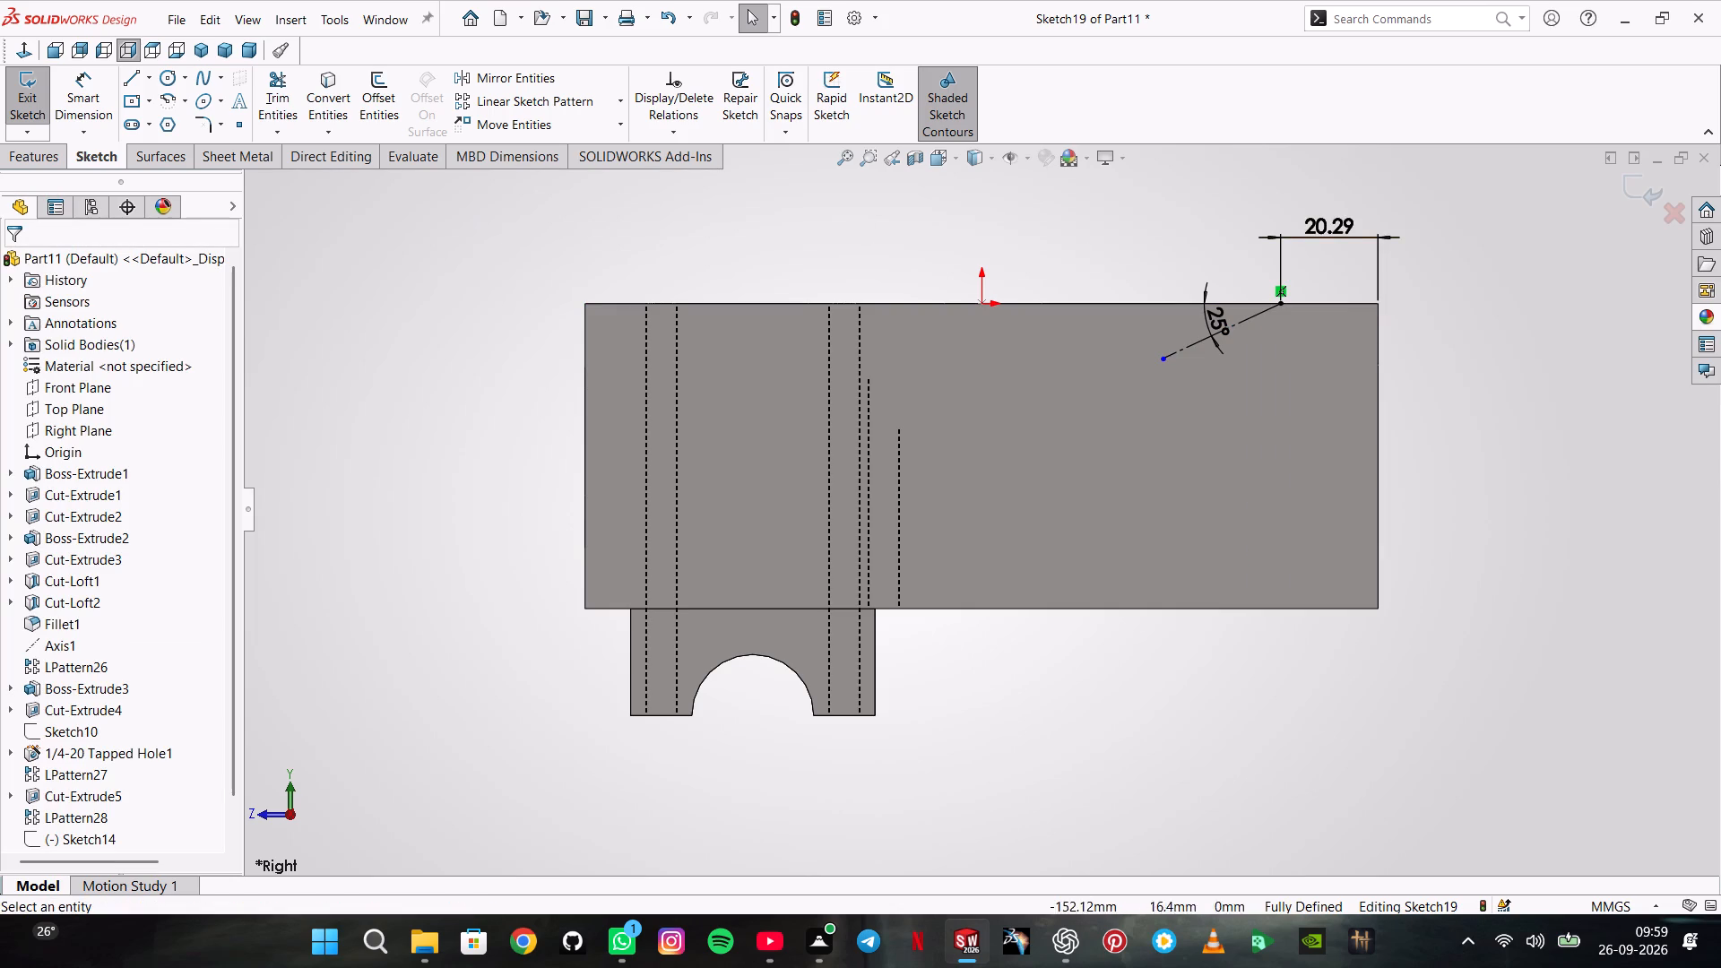
Close the sketch and create a reference plane perpendicular to the Right Plane and coincident with the sloped construction line.
click(1642, 183)
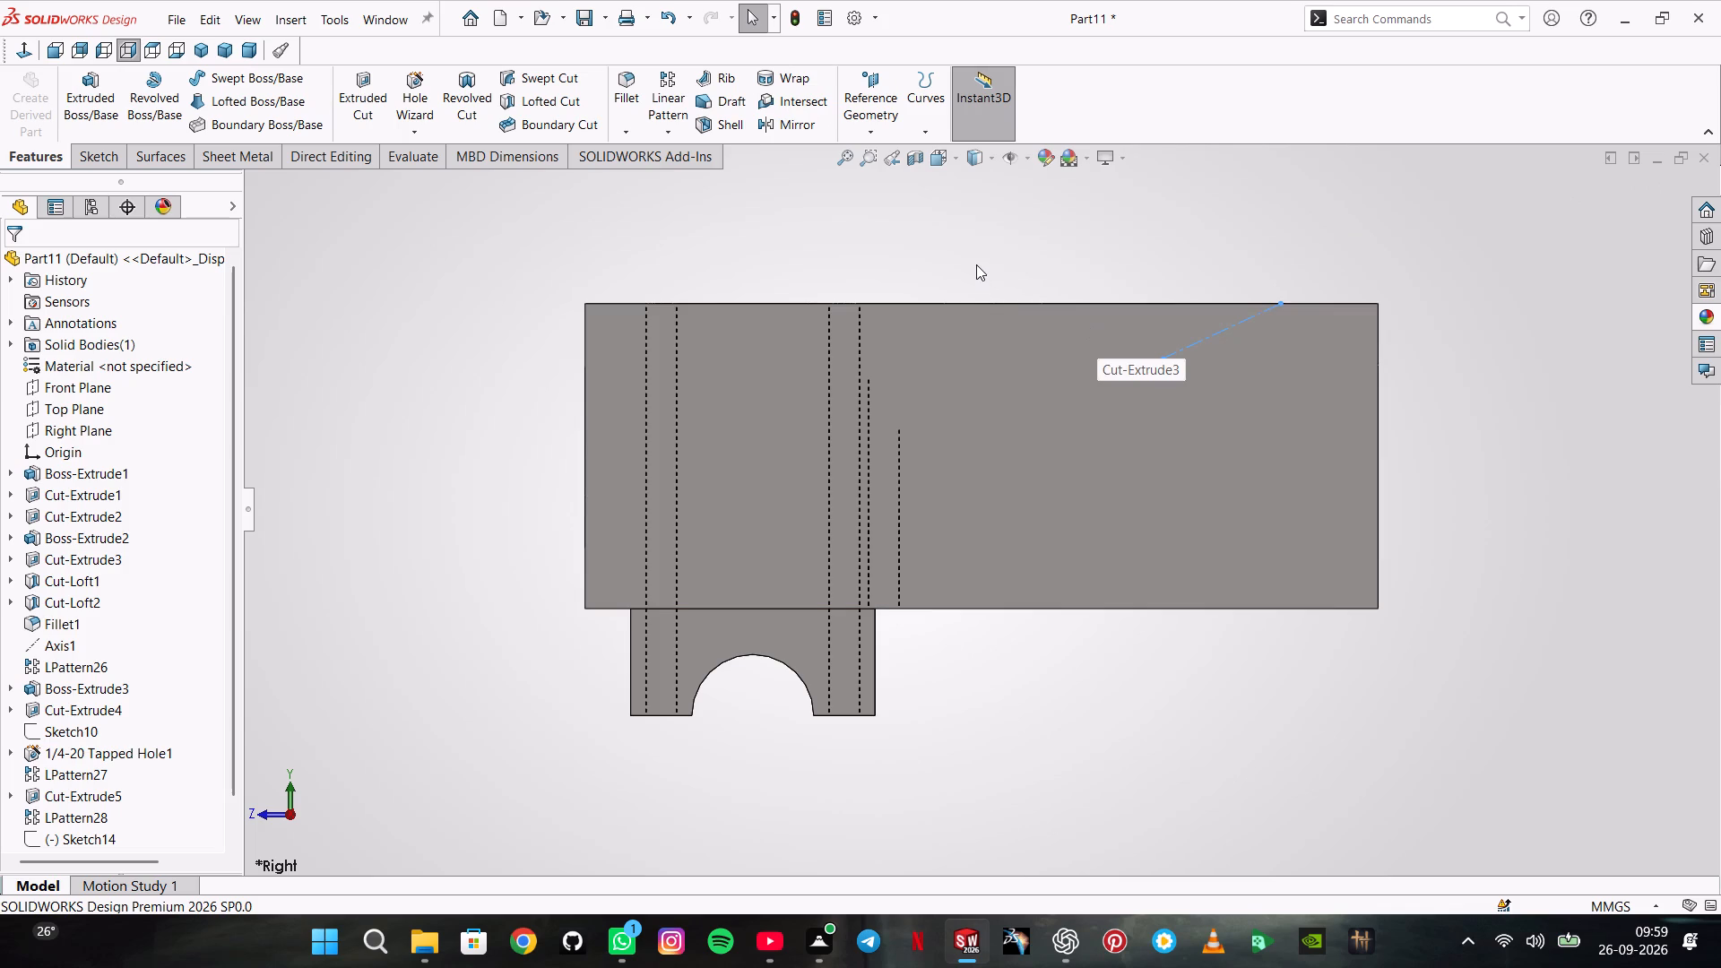
click(882, 128)
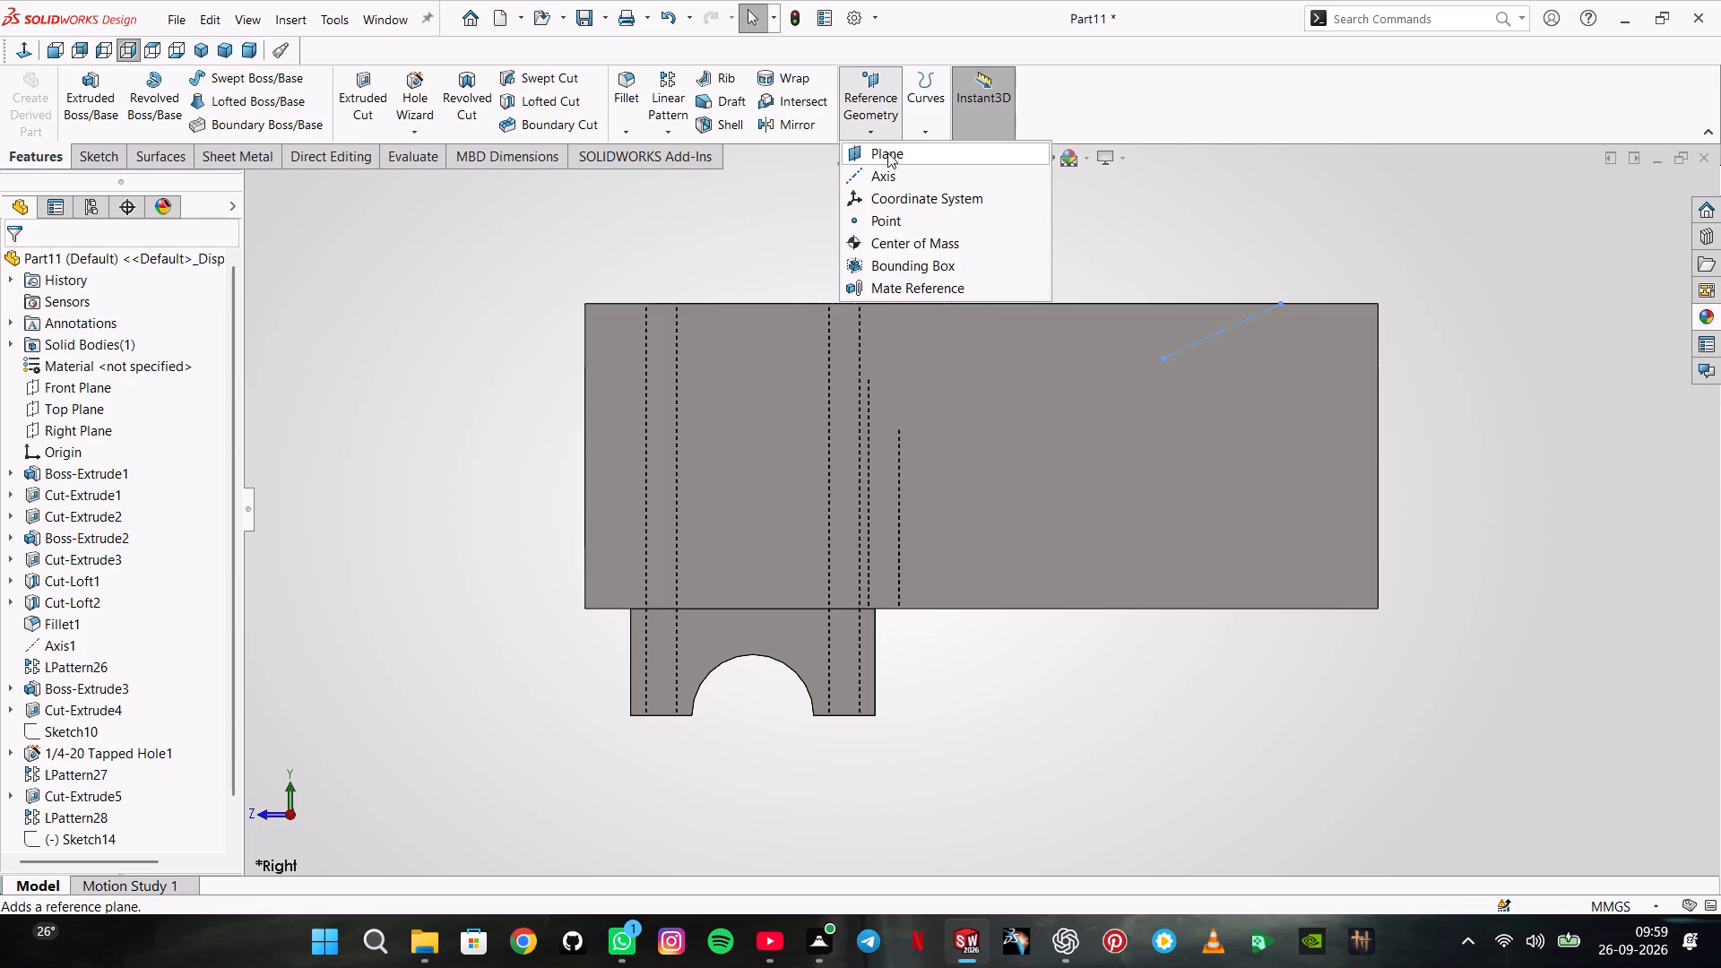
click(887, 152)
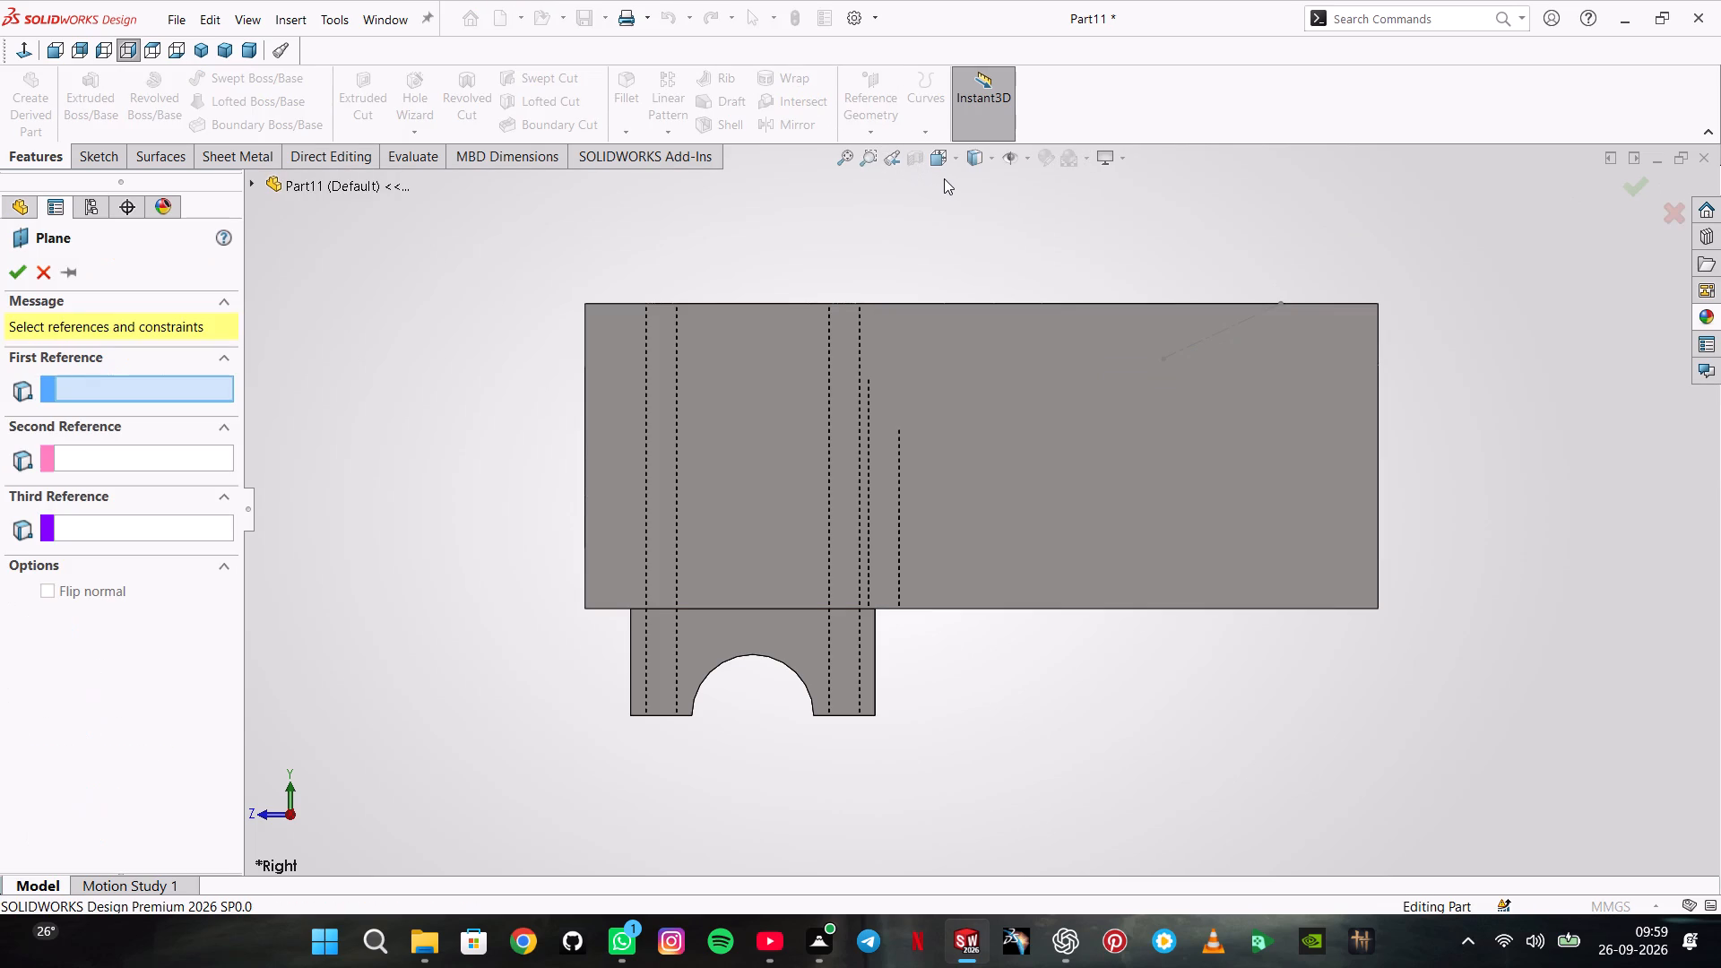
click(247, 180)
click(320, 350)
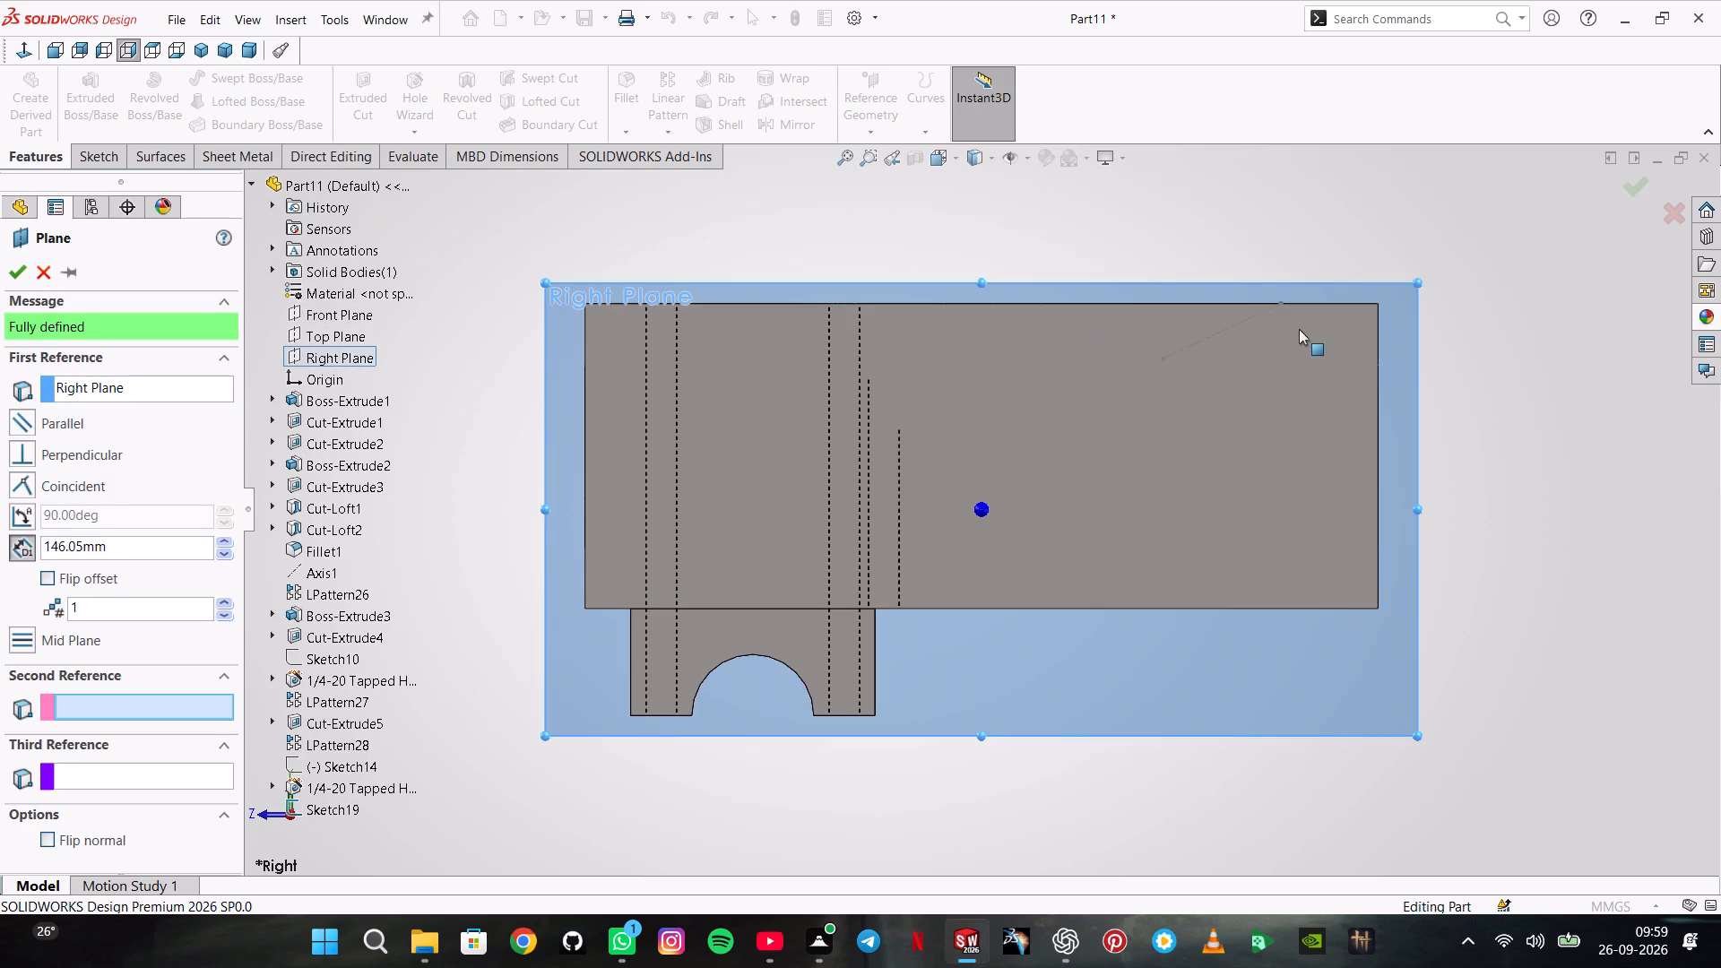
click(1245, 317)
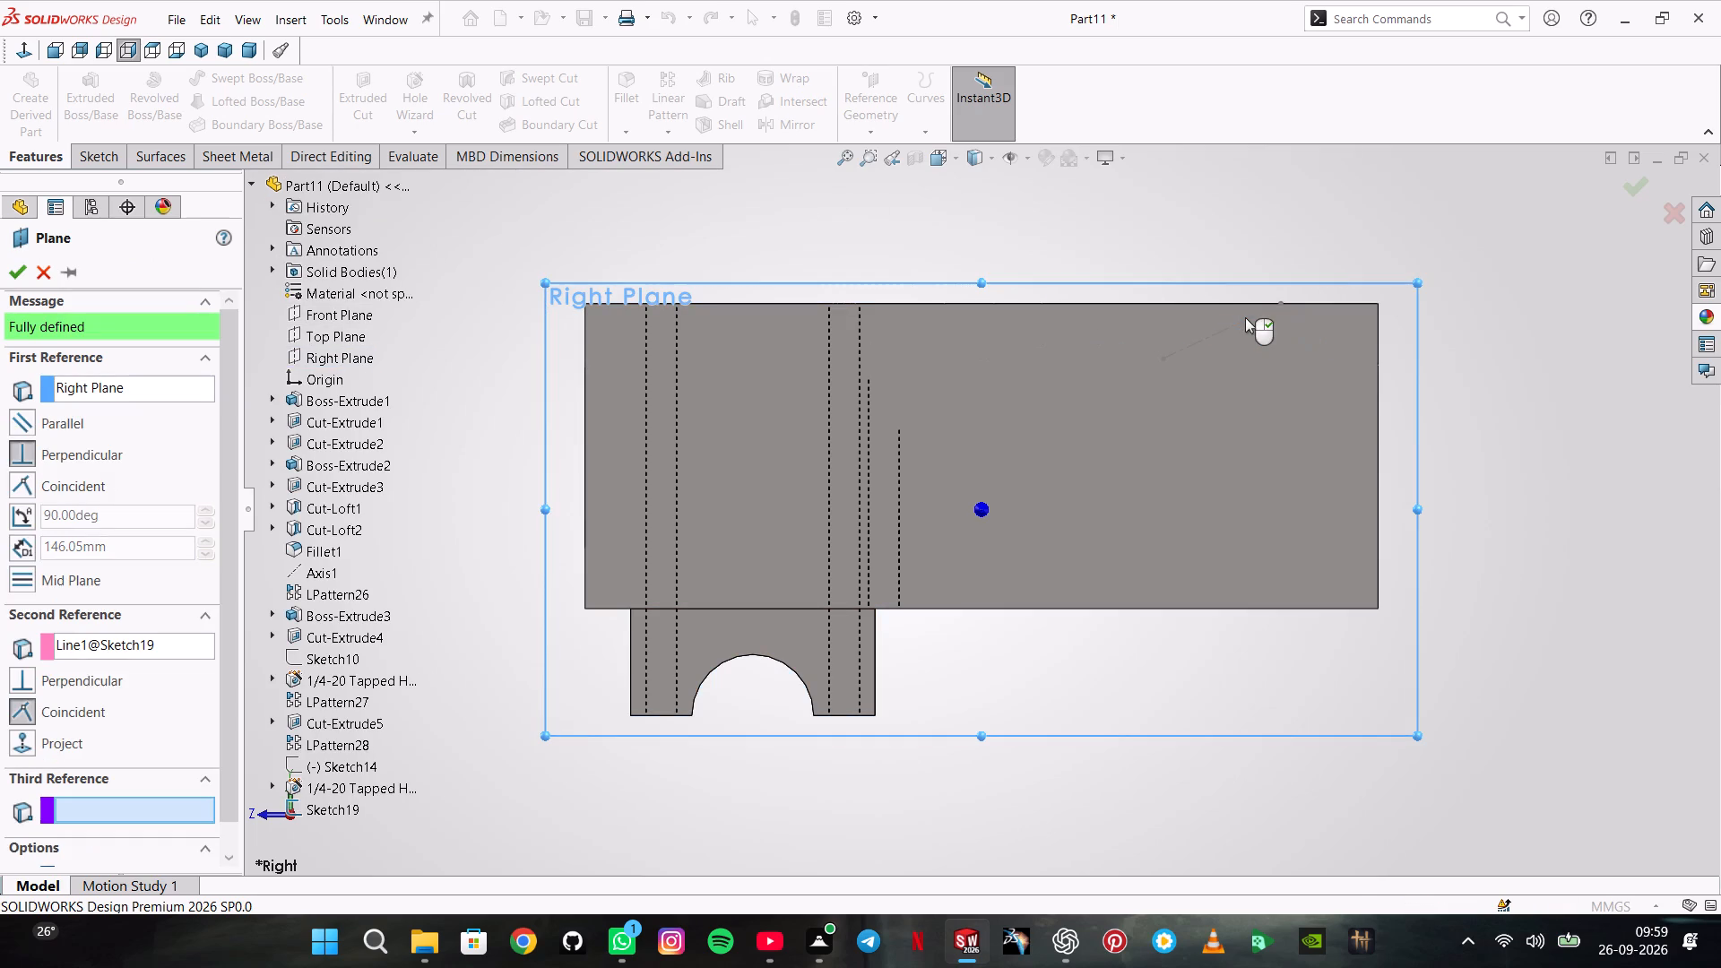
middle_drag(1210, 244, 1211, 312)
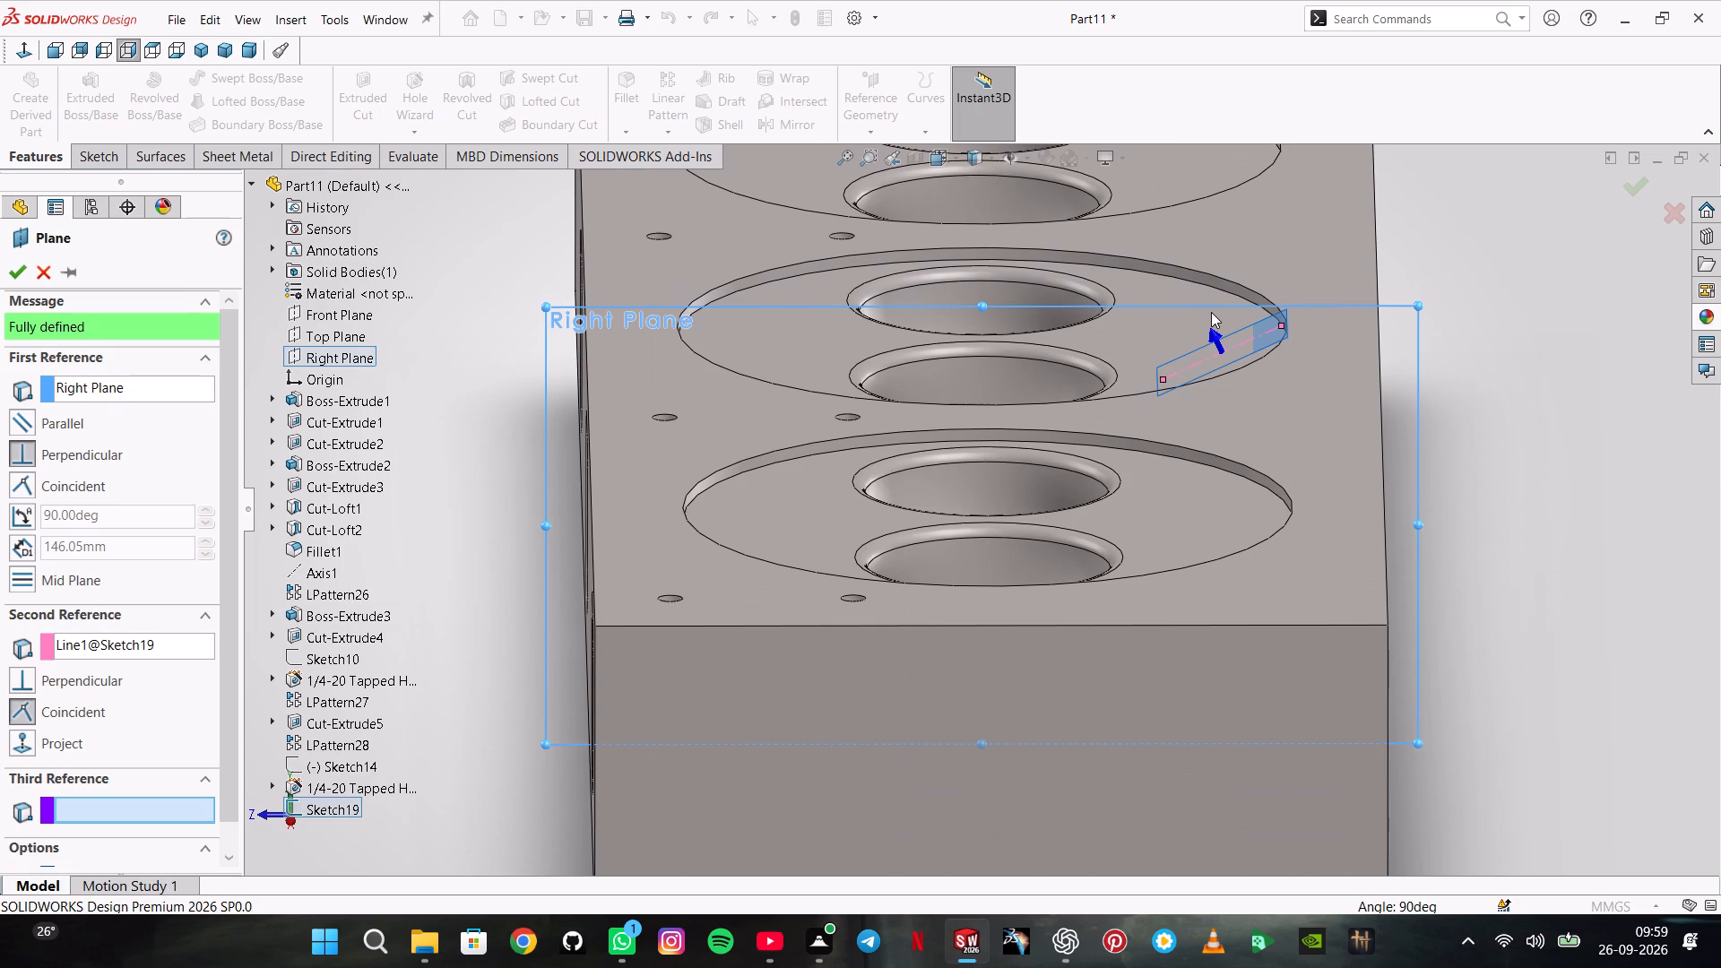
click(1634, 186)
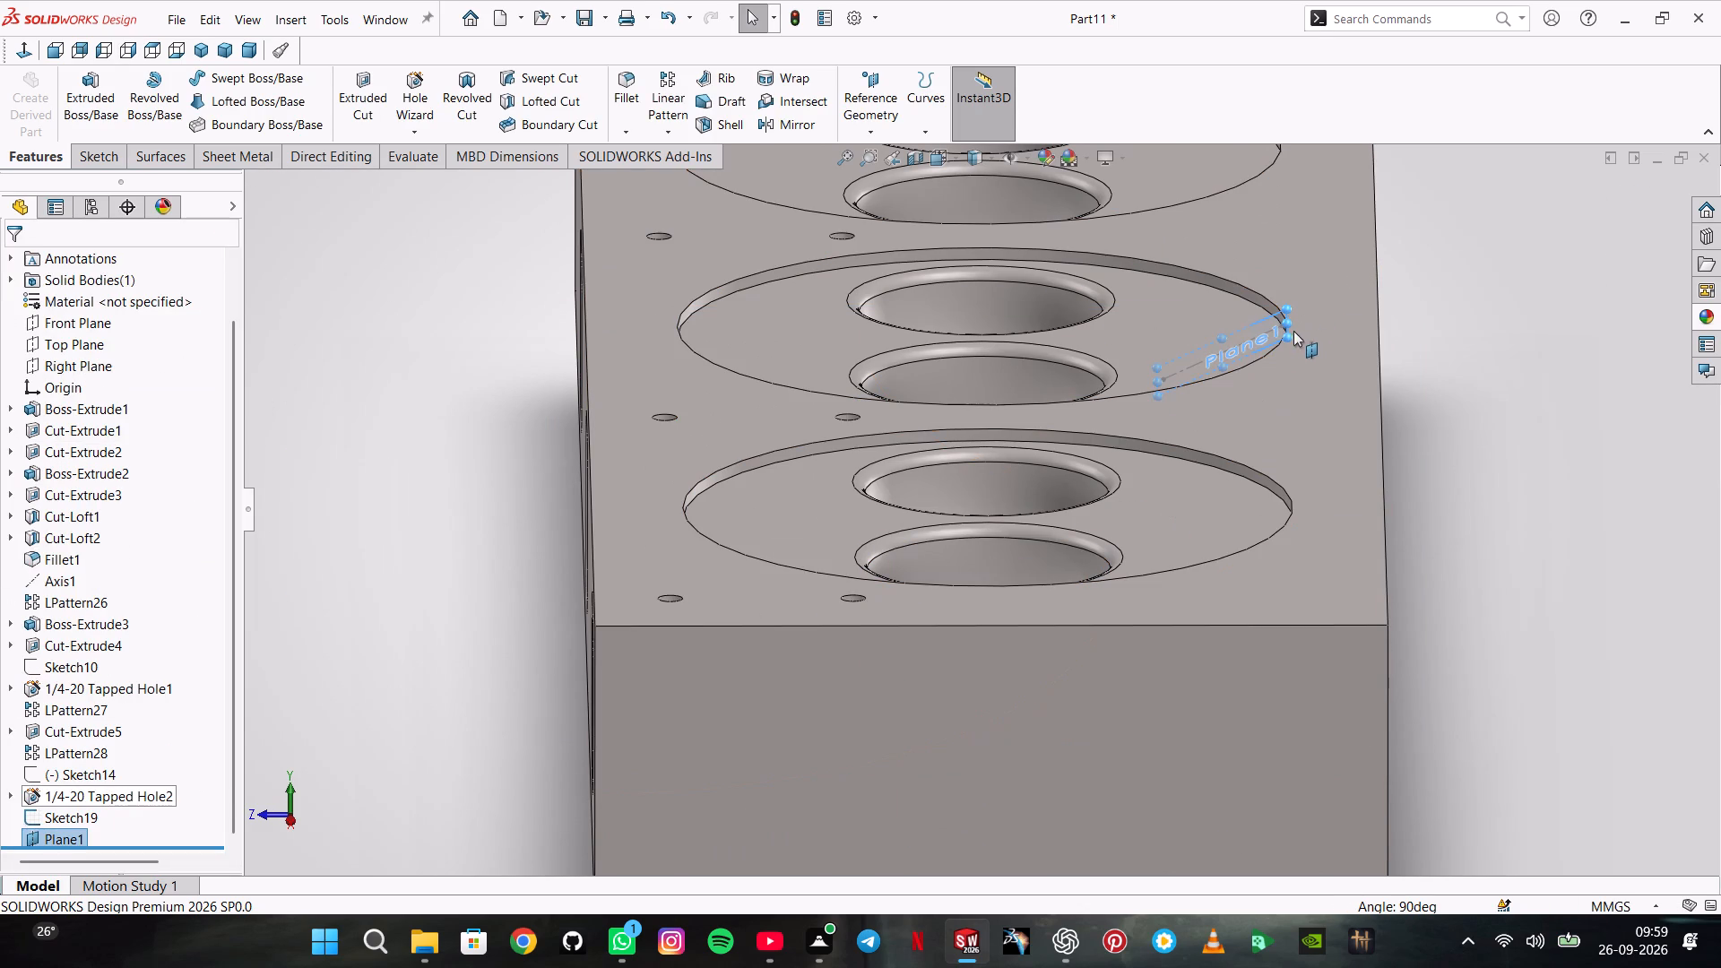
Enlarge the displayed boundary of the new angled plane so it extends well beyond the block's side.
drag(1288, 336, 1617, 522)
scroll(1552, 461, up, 3)
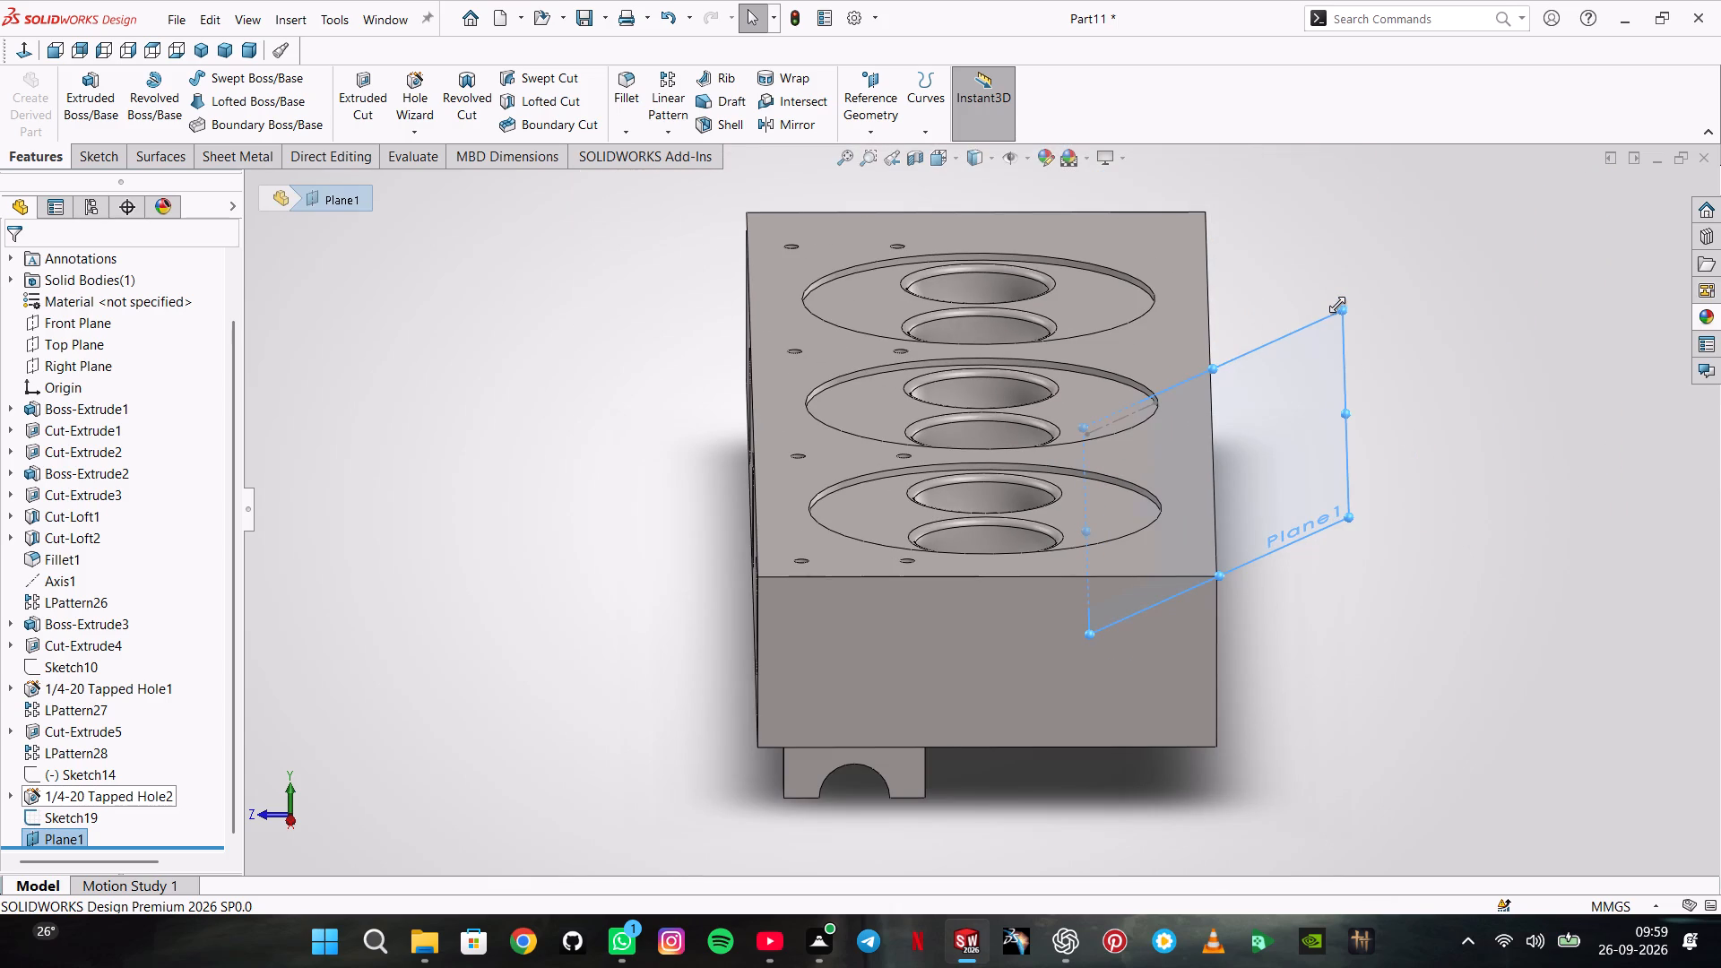
drag(1337, 304, 1367, 241)
click(1370, 246)
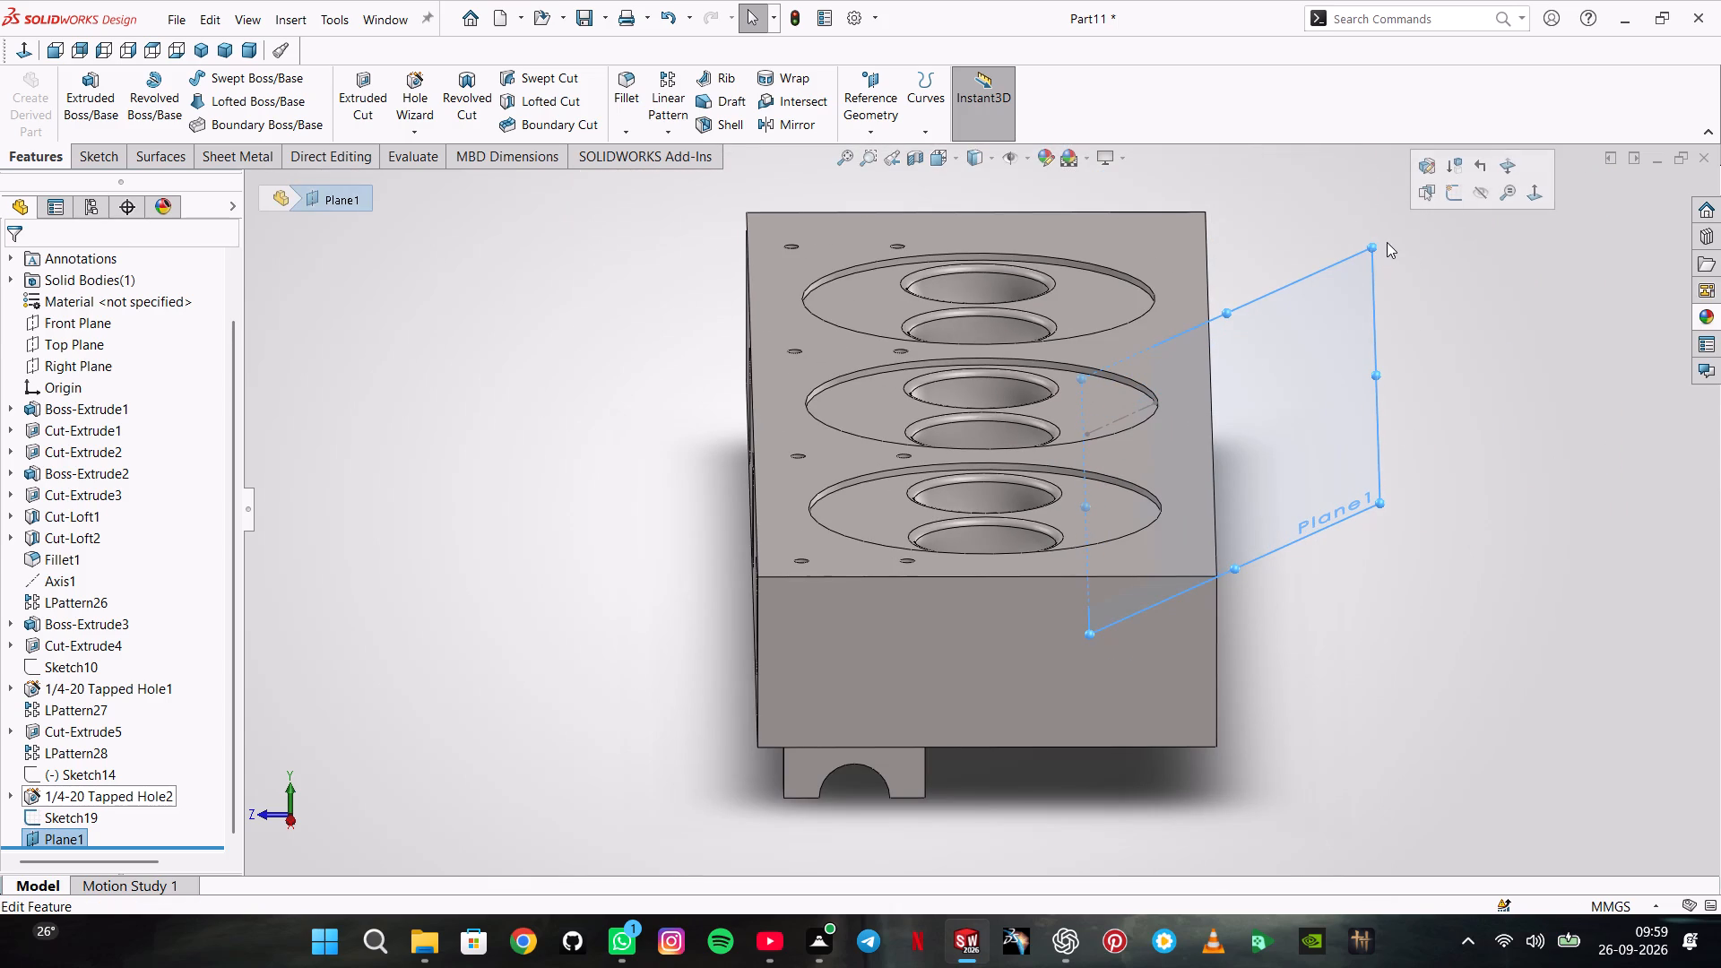
click(1387, 242)
Start a new sketch on the angled reference plane and view it face-on from the block's underside.
right_click(1323, 315)
click(1364, 286)
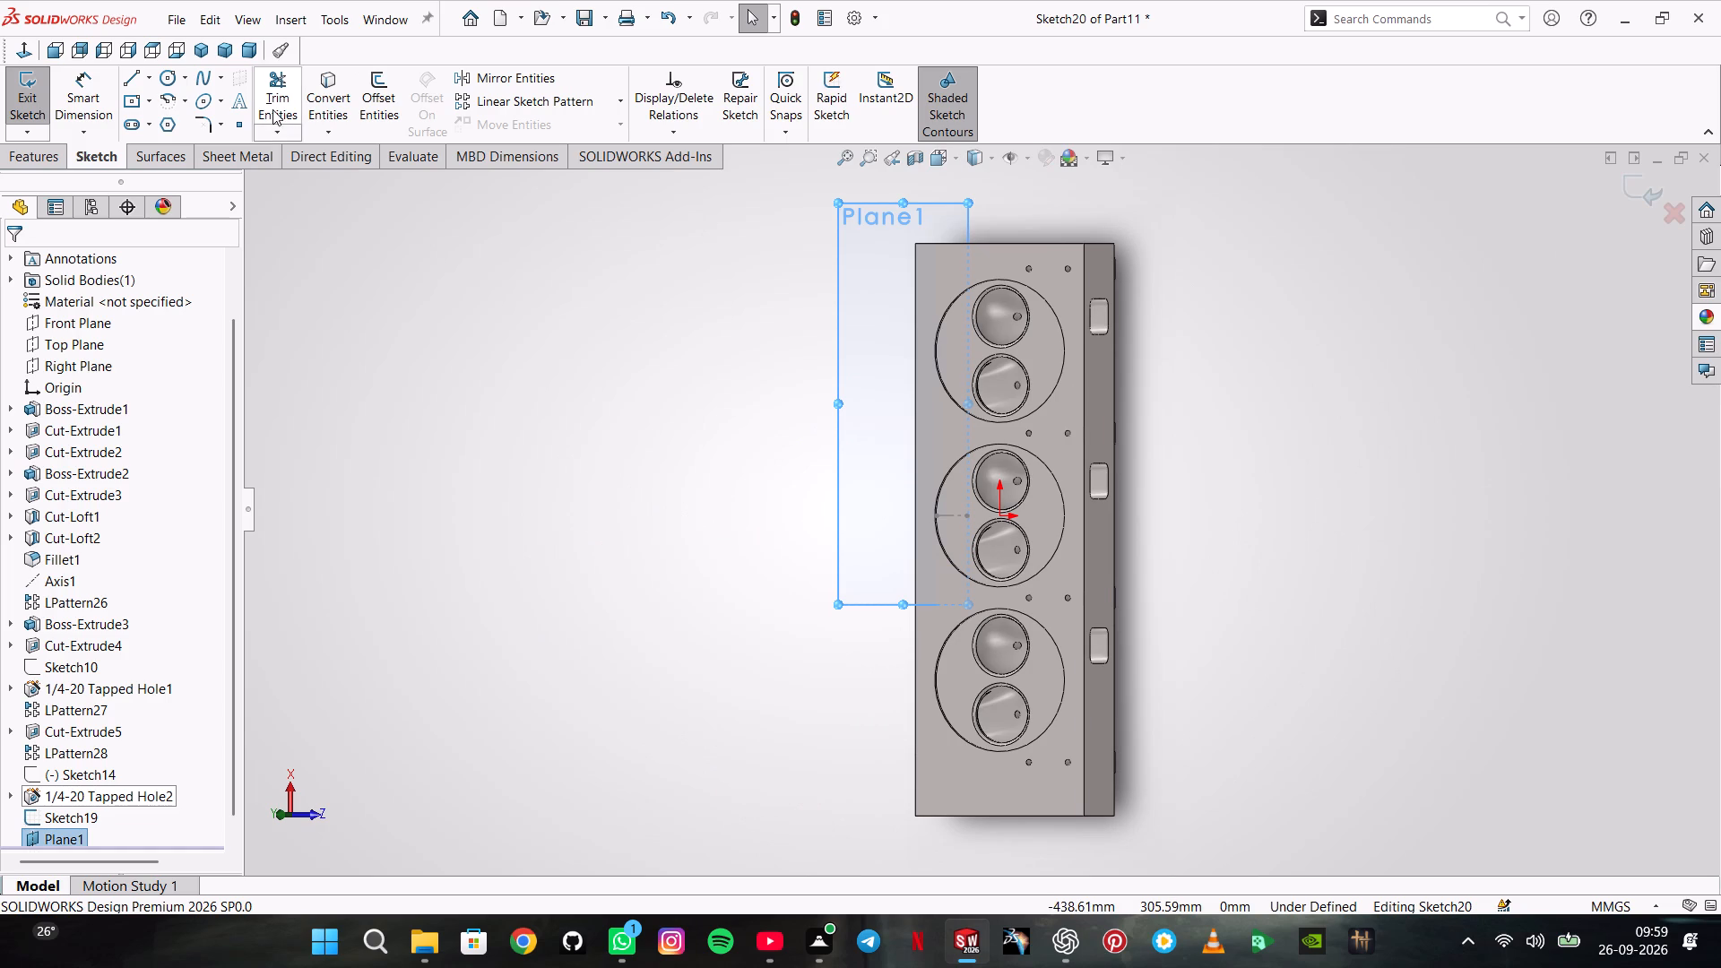
click(22, 48)
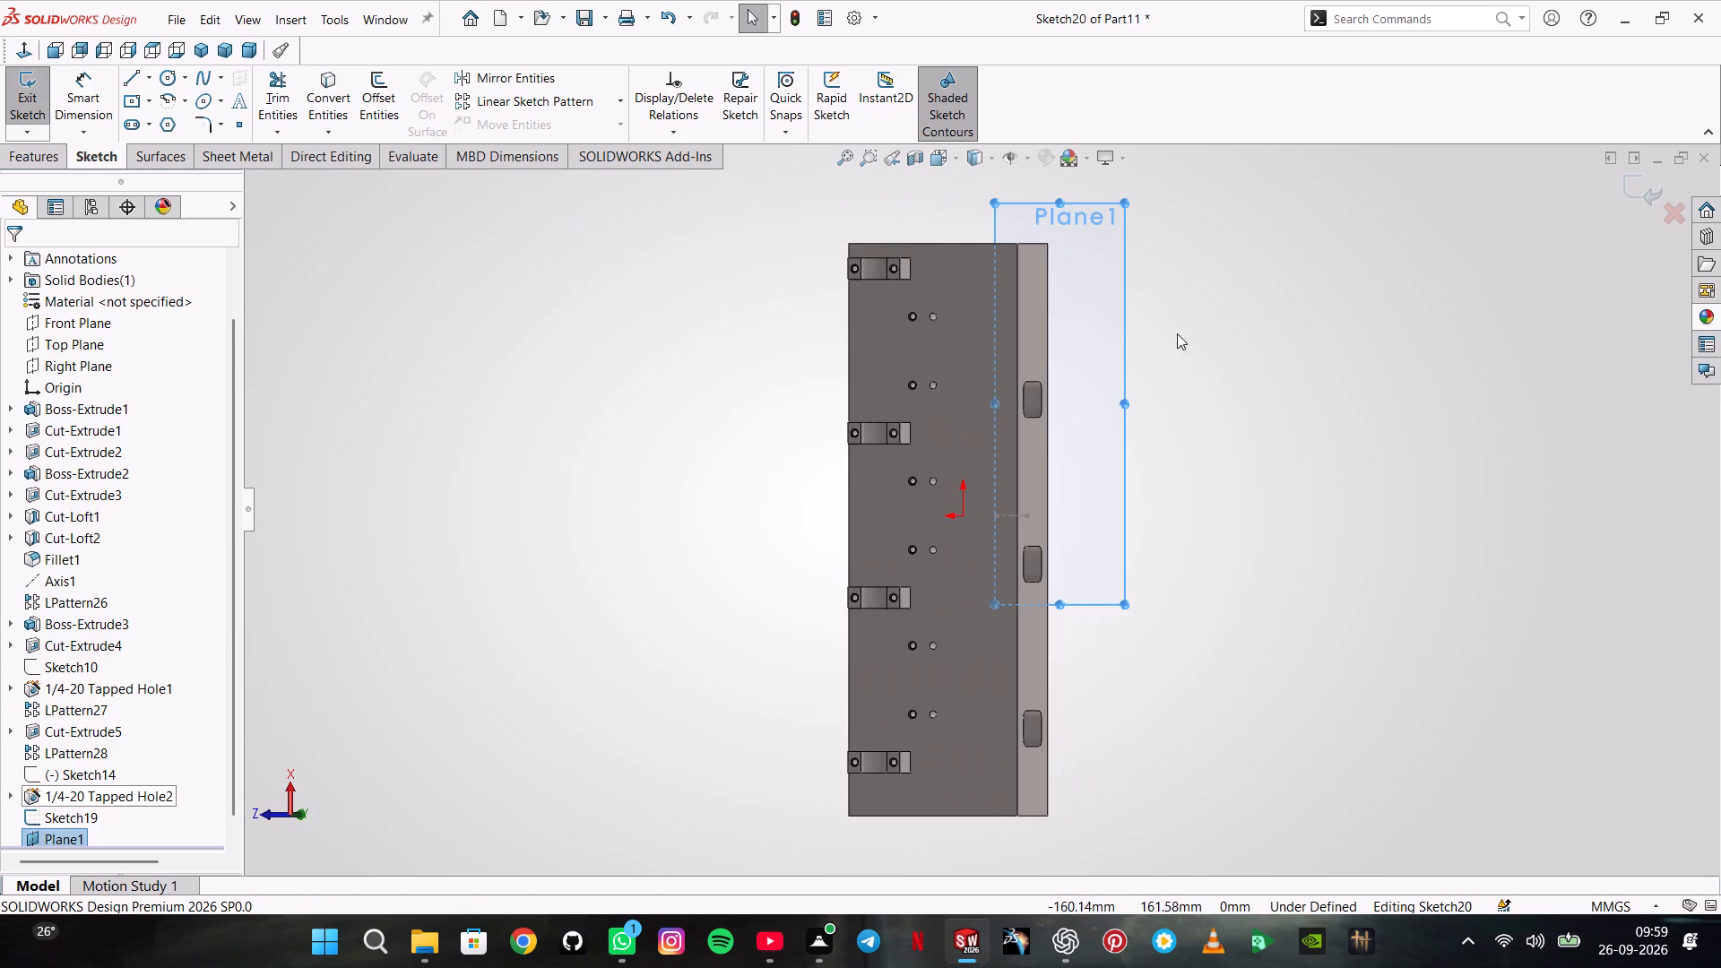
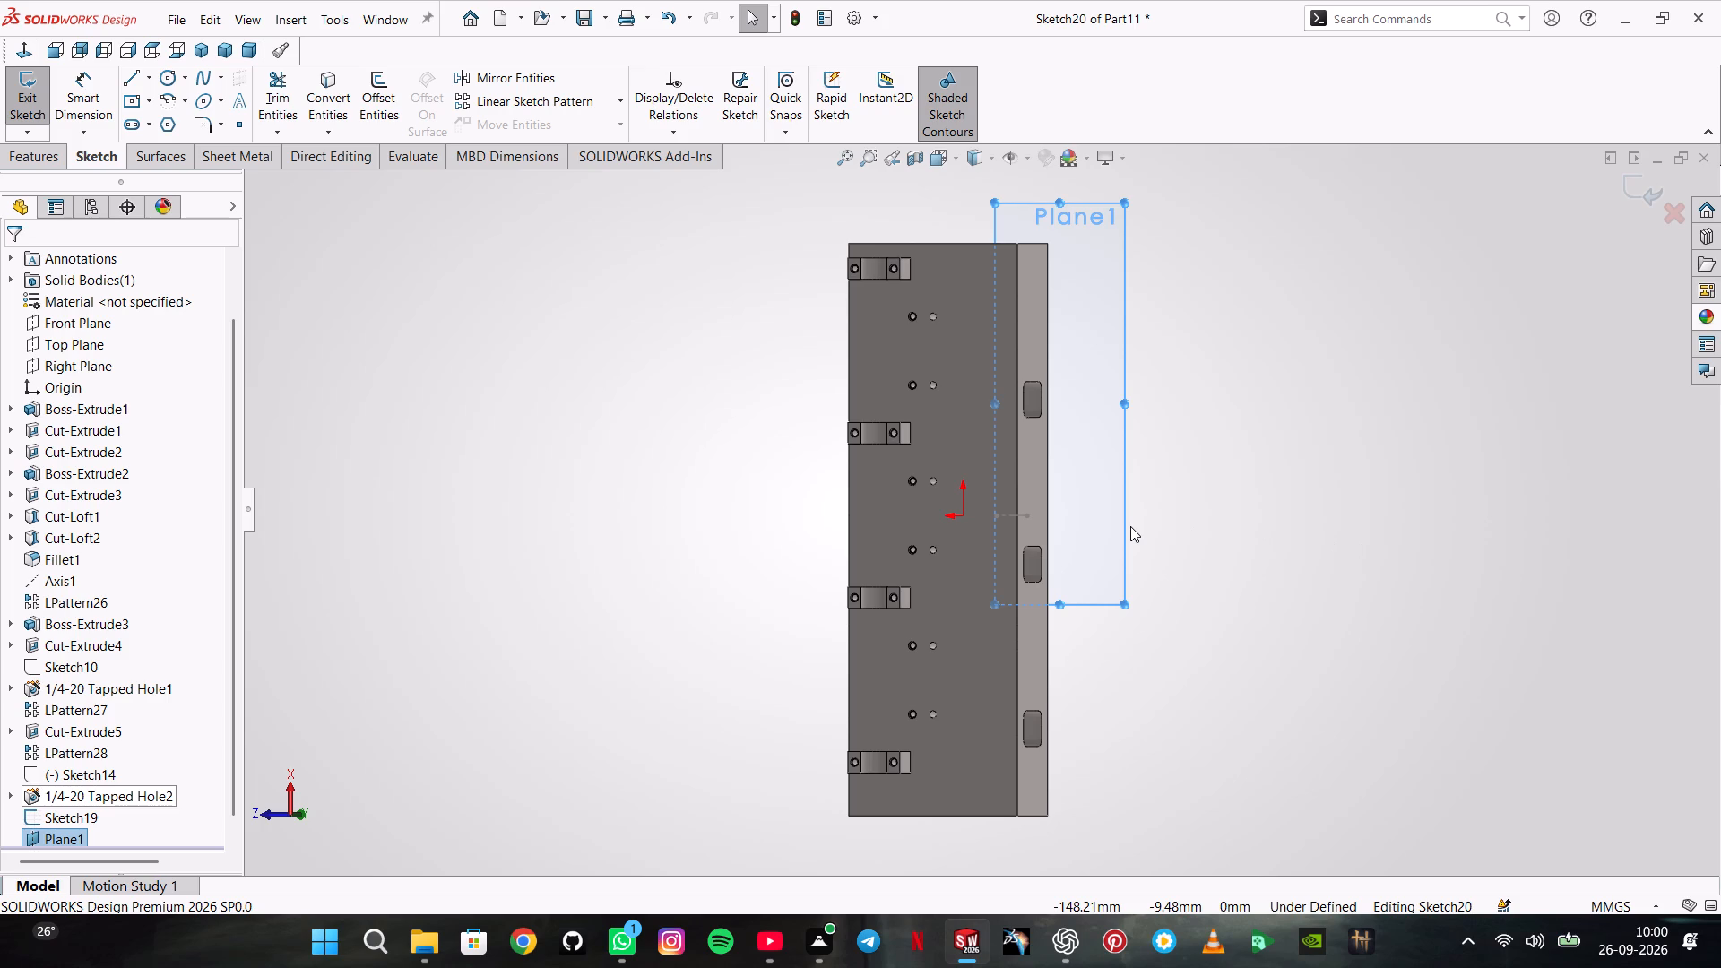
Exit the empty sketch and delete the angled reference plane Plane1.
click(13, 100)
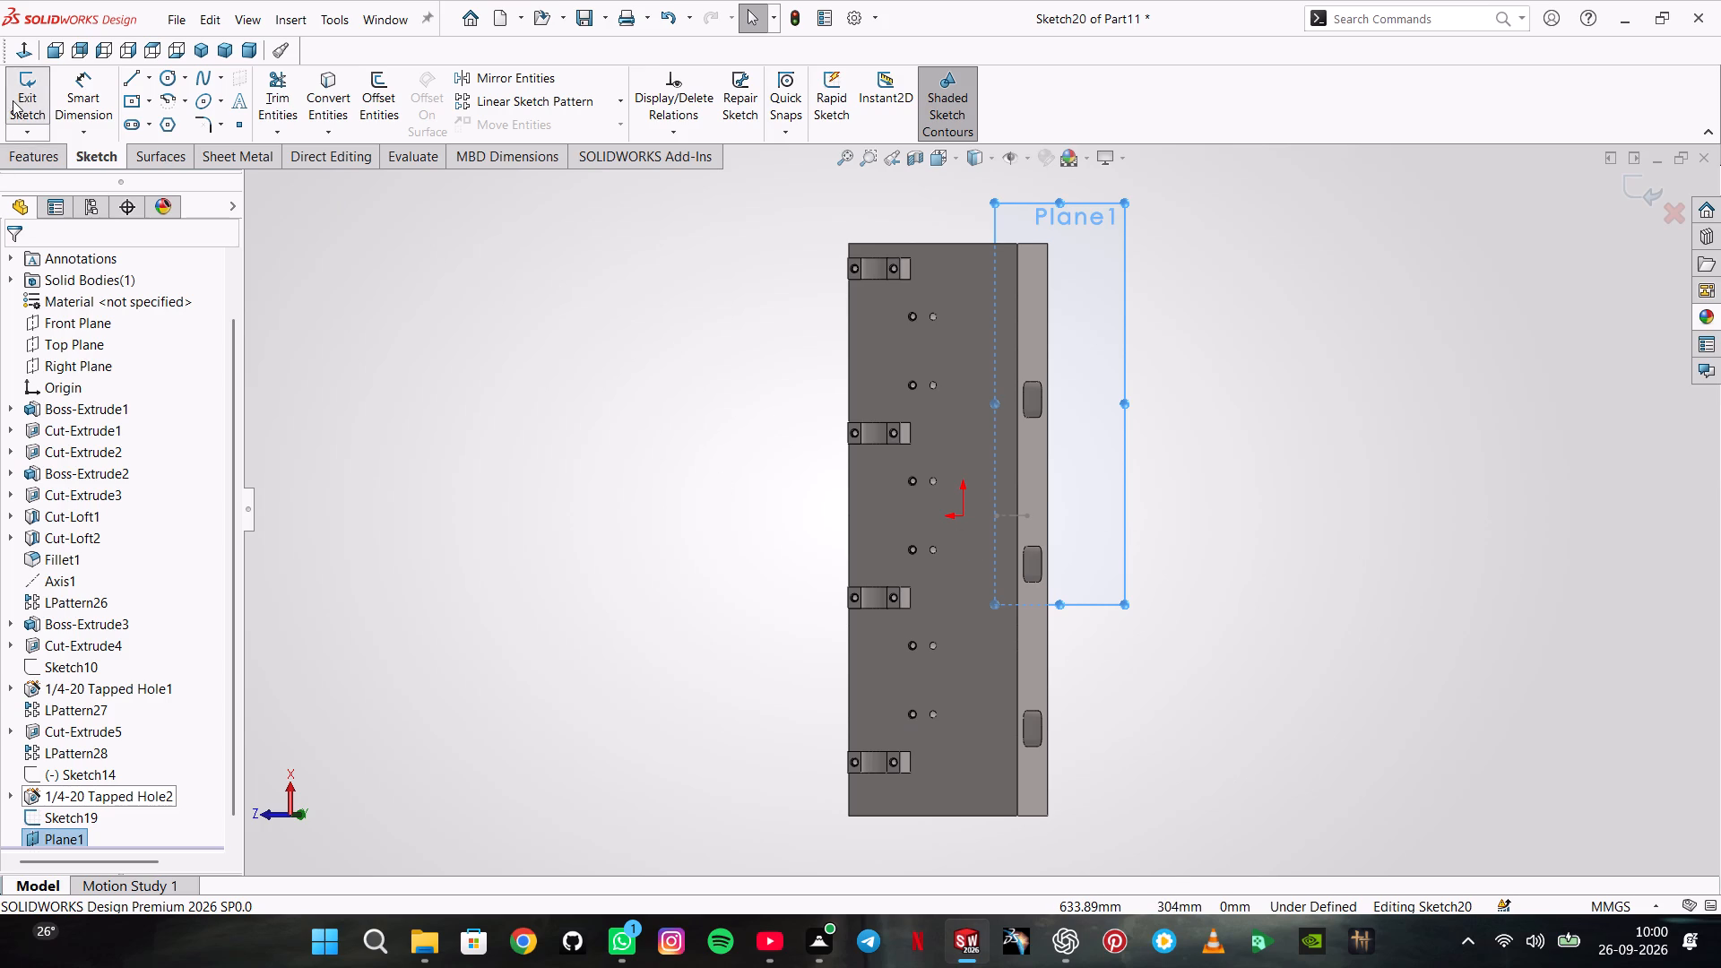
right_click(55, 838)
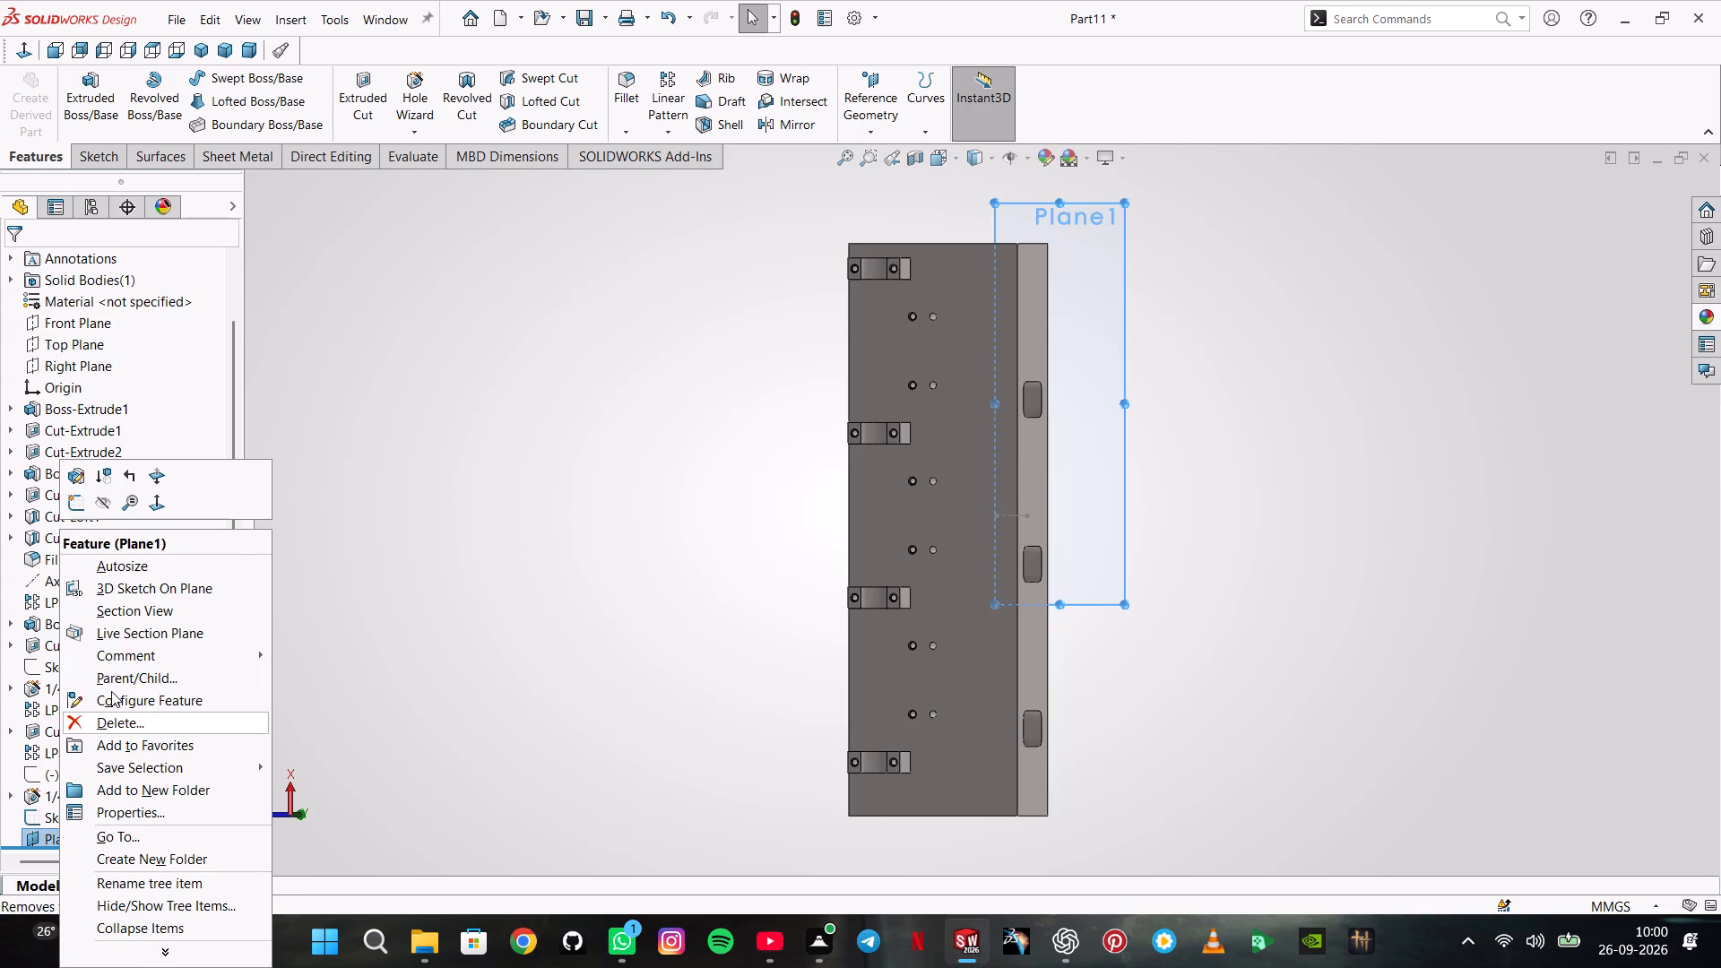
click(128, 714)
key(Return)
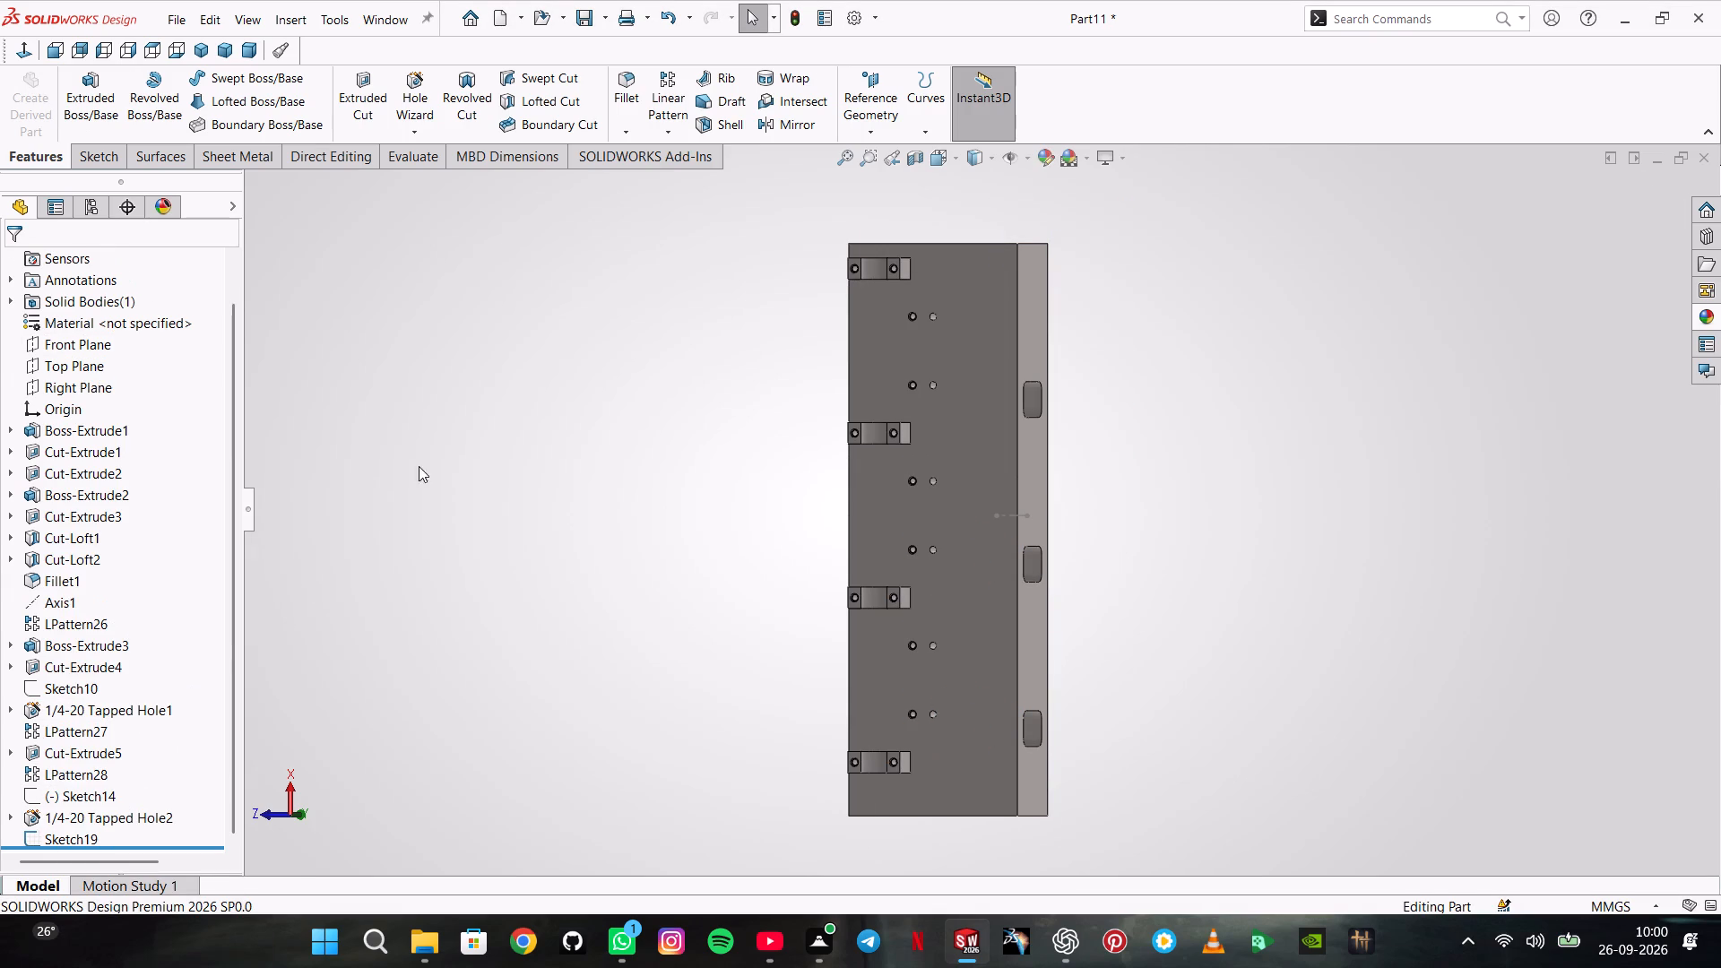
Create a new reference plane perpendicular to the Right Plane and coincident with the sloped construction line in Sketch19.
middle_drag(1123, 289, 852, 508)
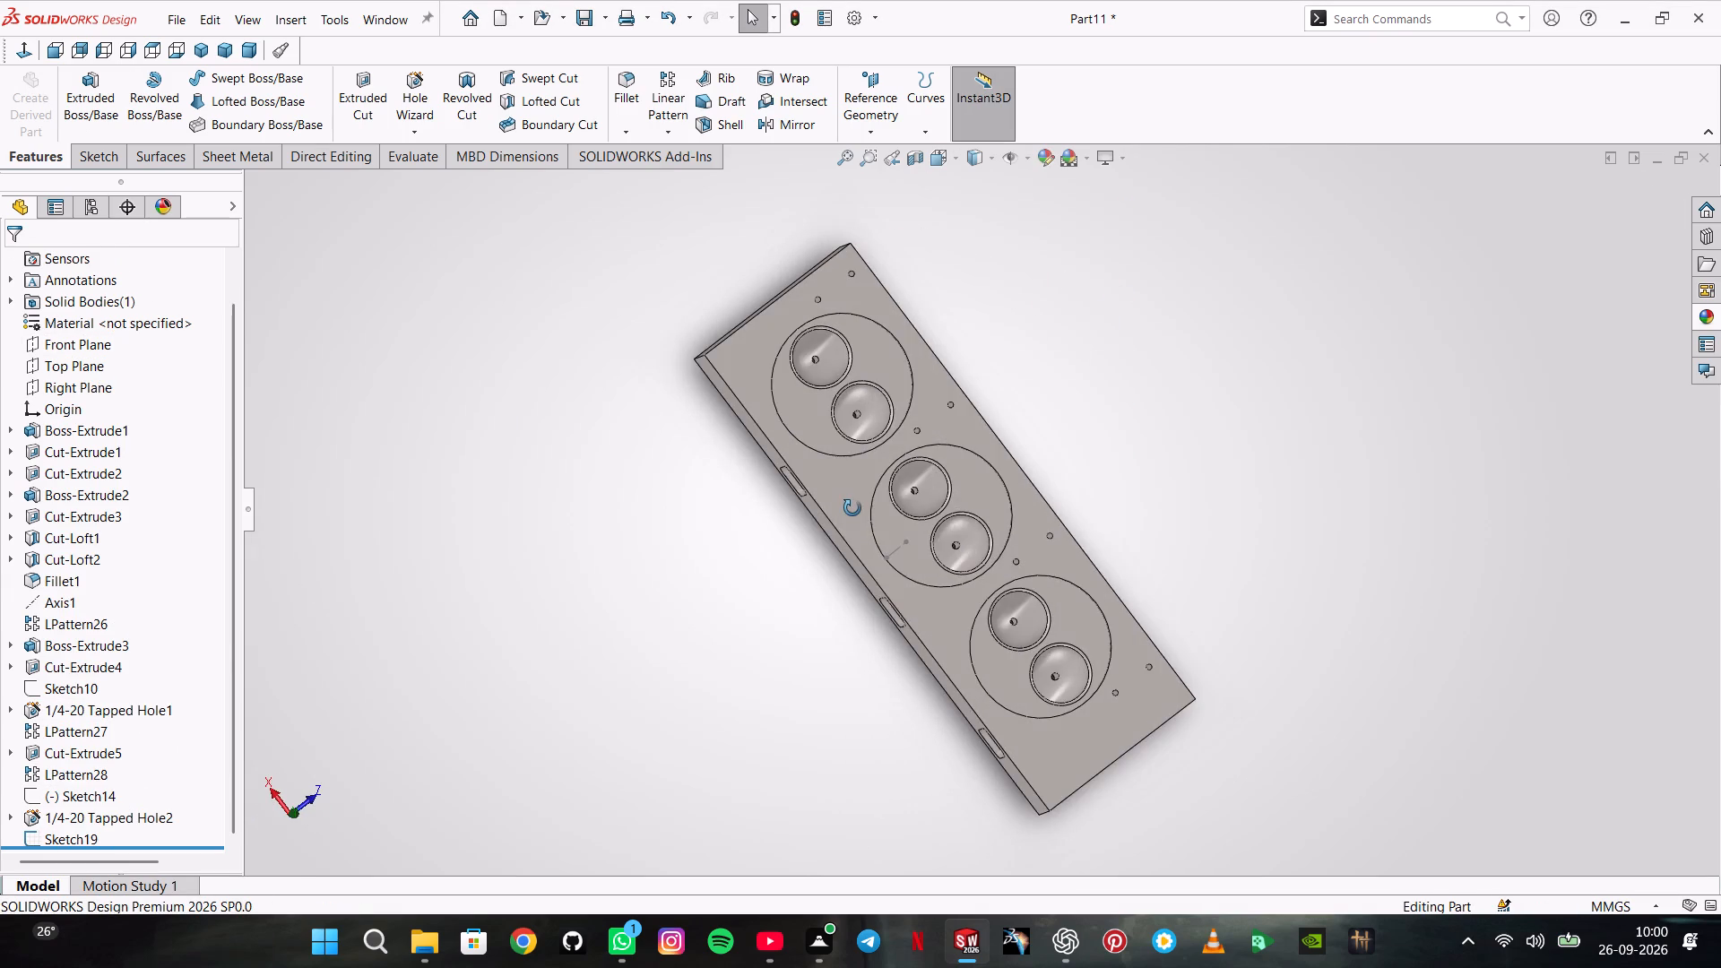
middle_drag(852, 508, 874, 490)
click(869, 128)
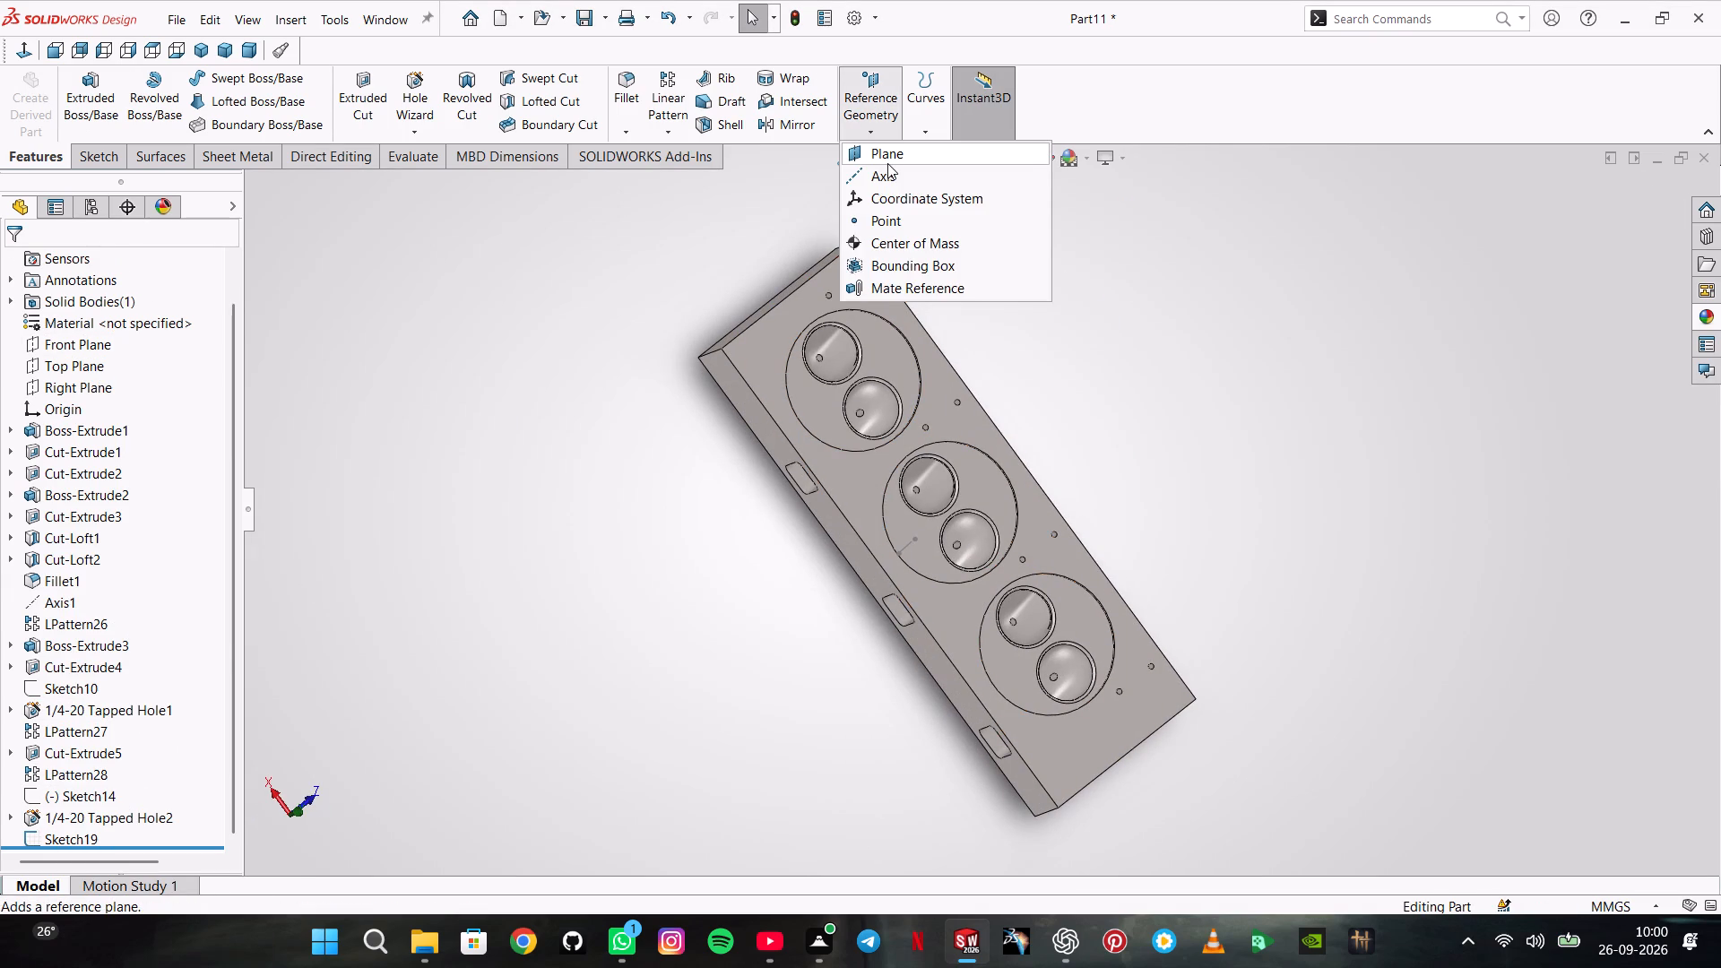
click(887, 154)
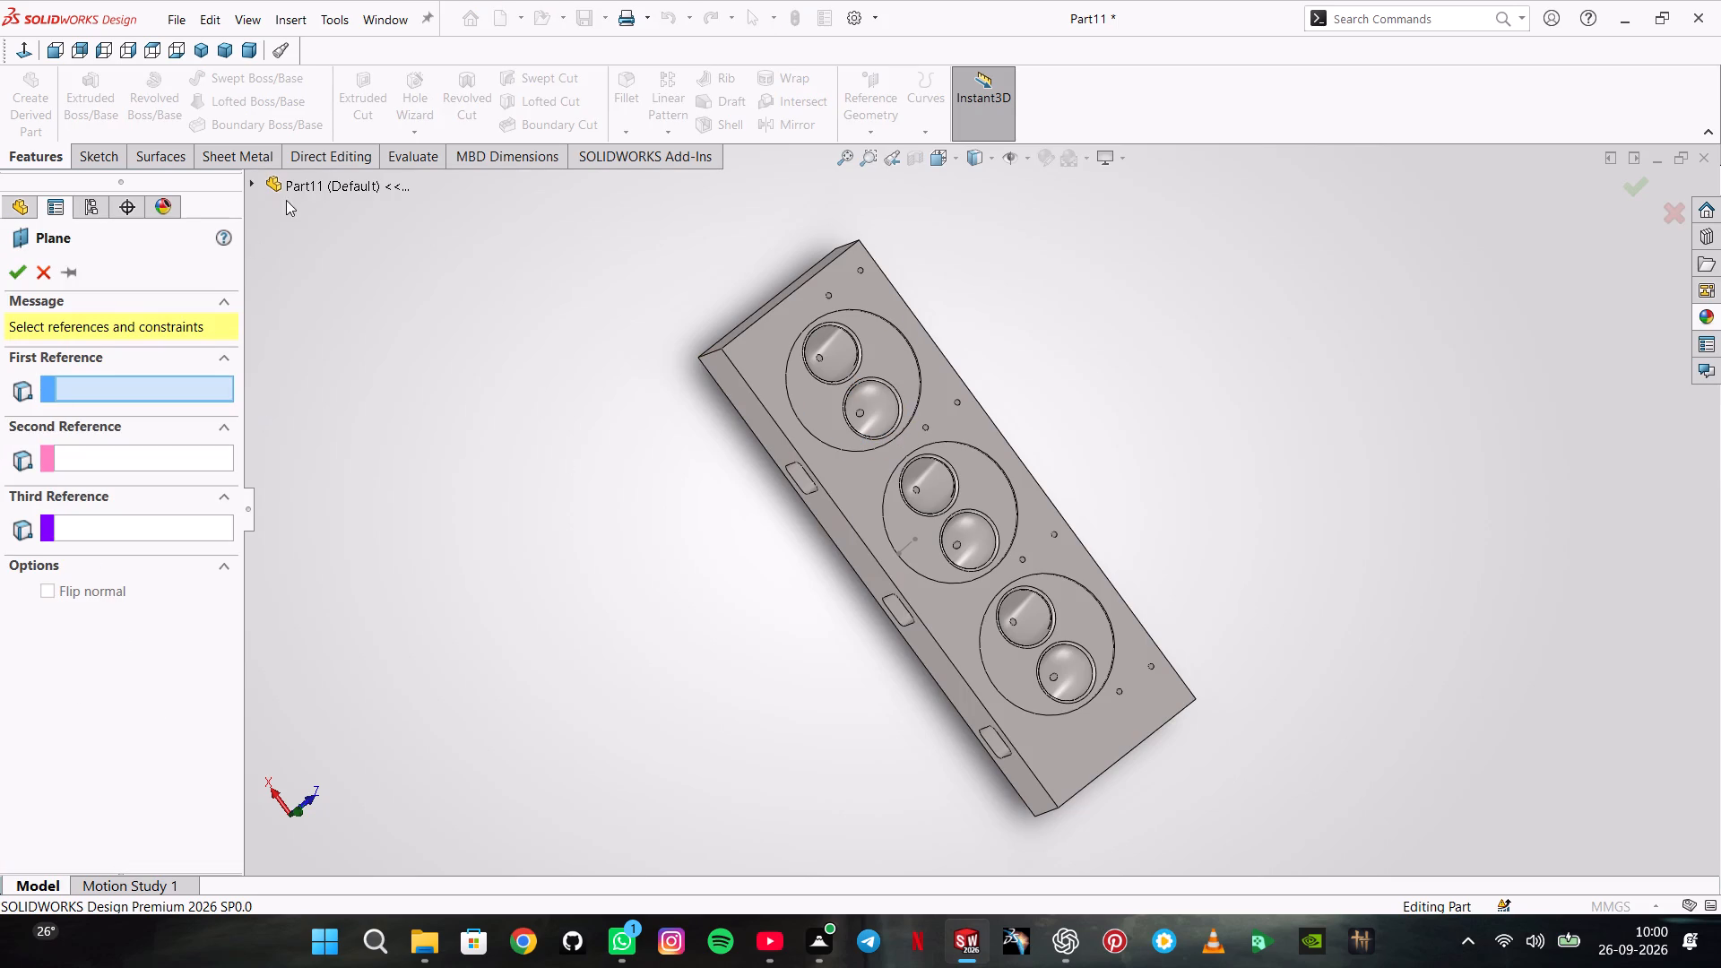
click(245, 185)
click(251, 180)
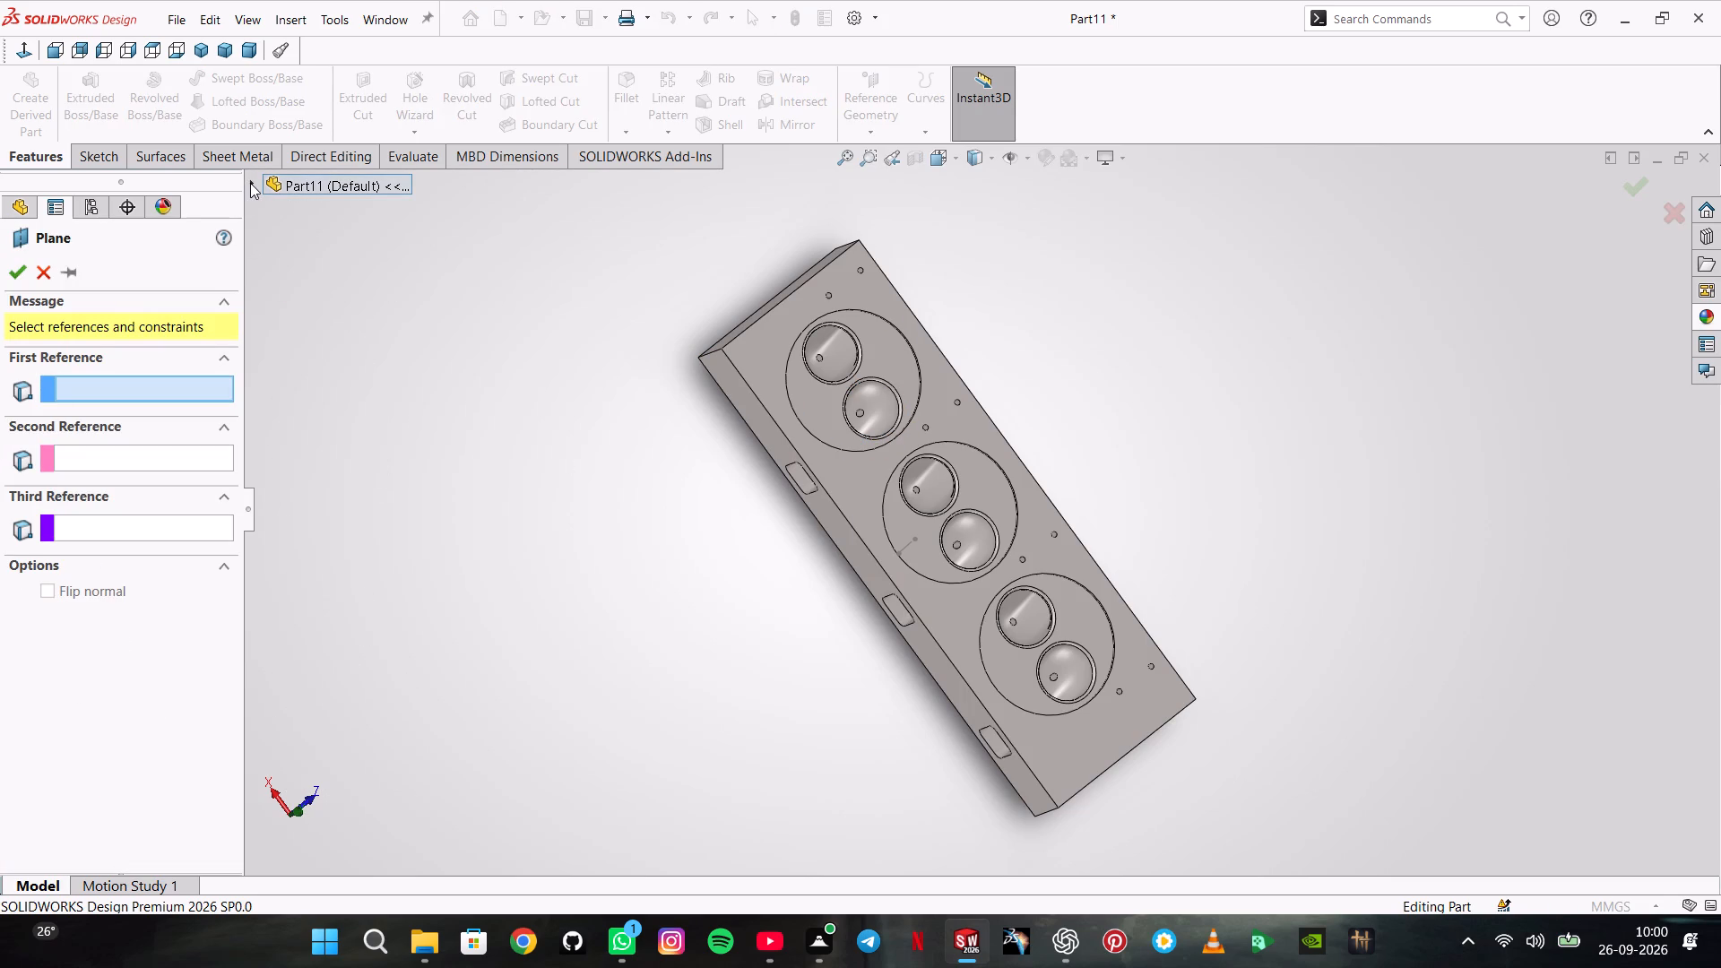
click(251, 183)
click(287, 351)
click(321, 355)
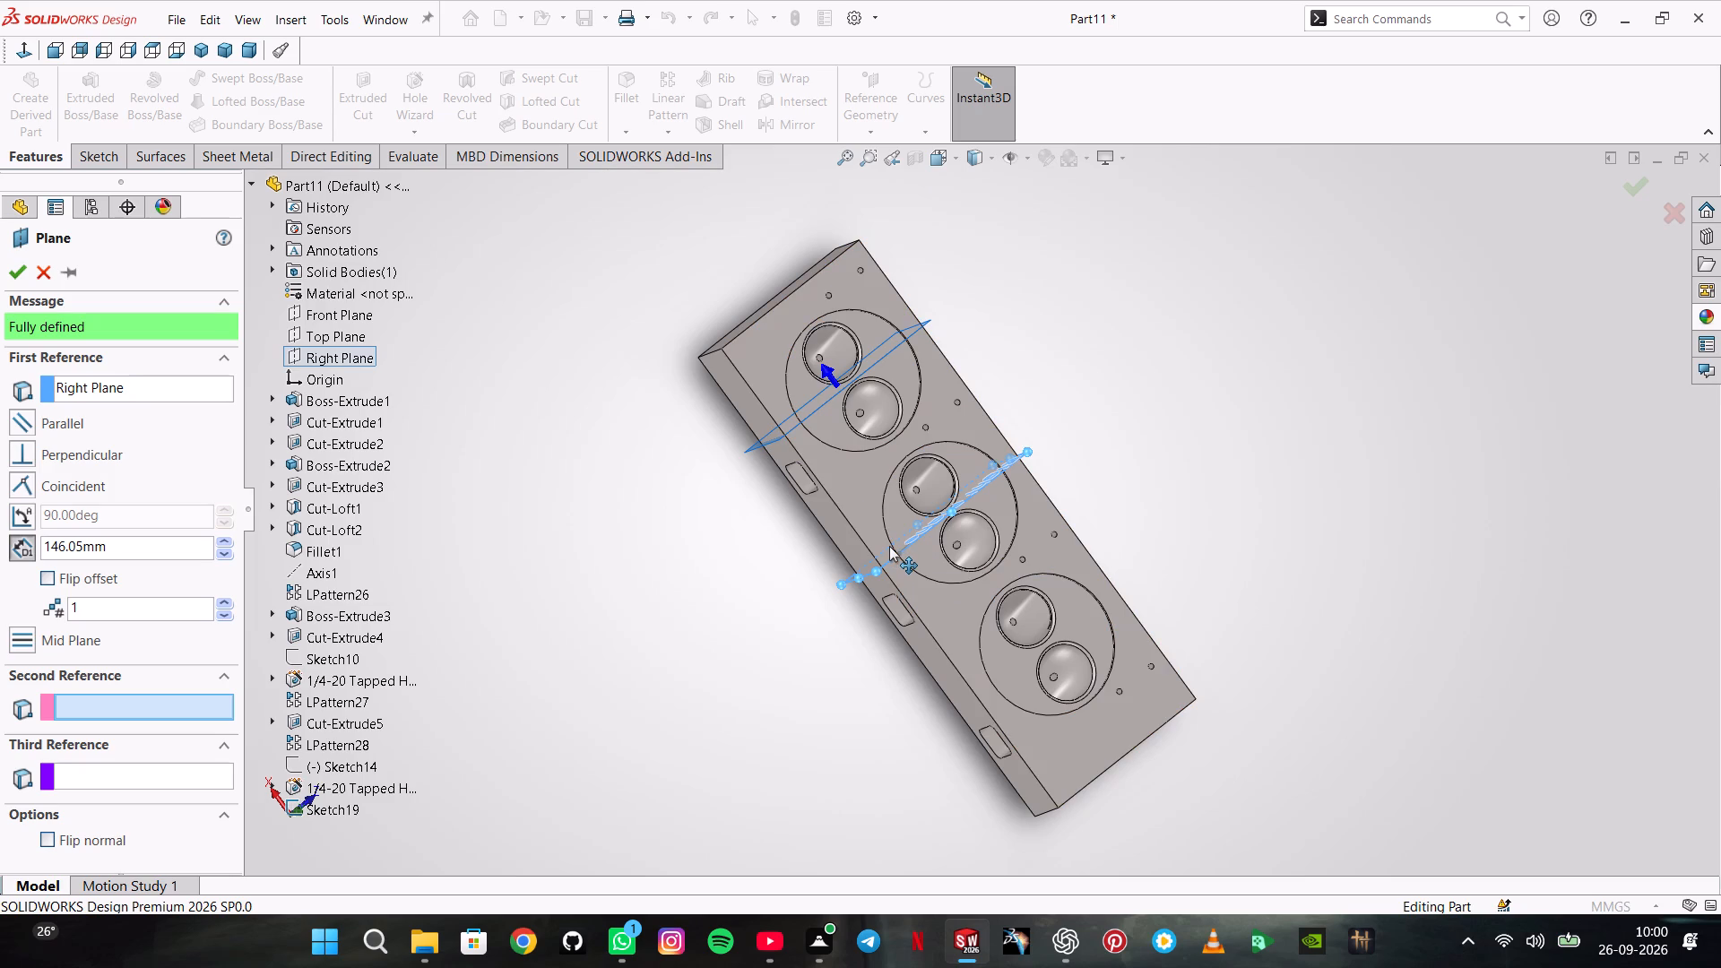
click(318, 803)
click(203, 710)
middle_drag(841, 507, 819, 602)
scroll(841, 507, up, 1)
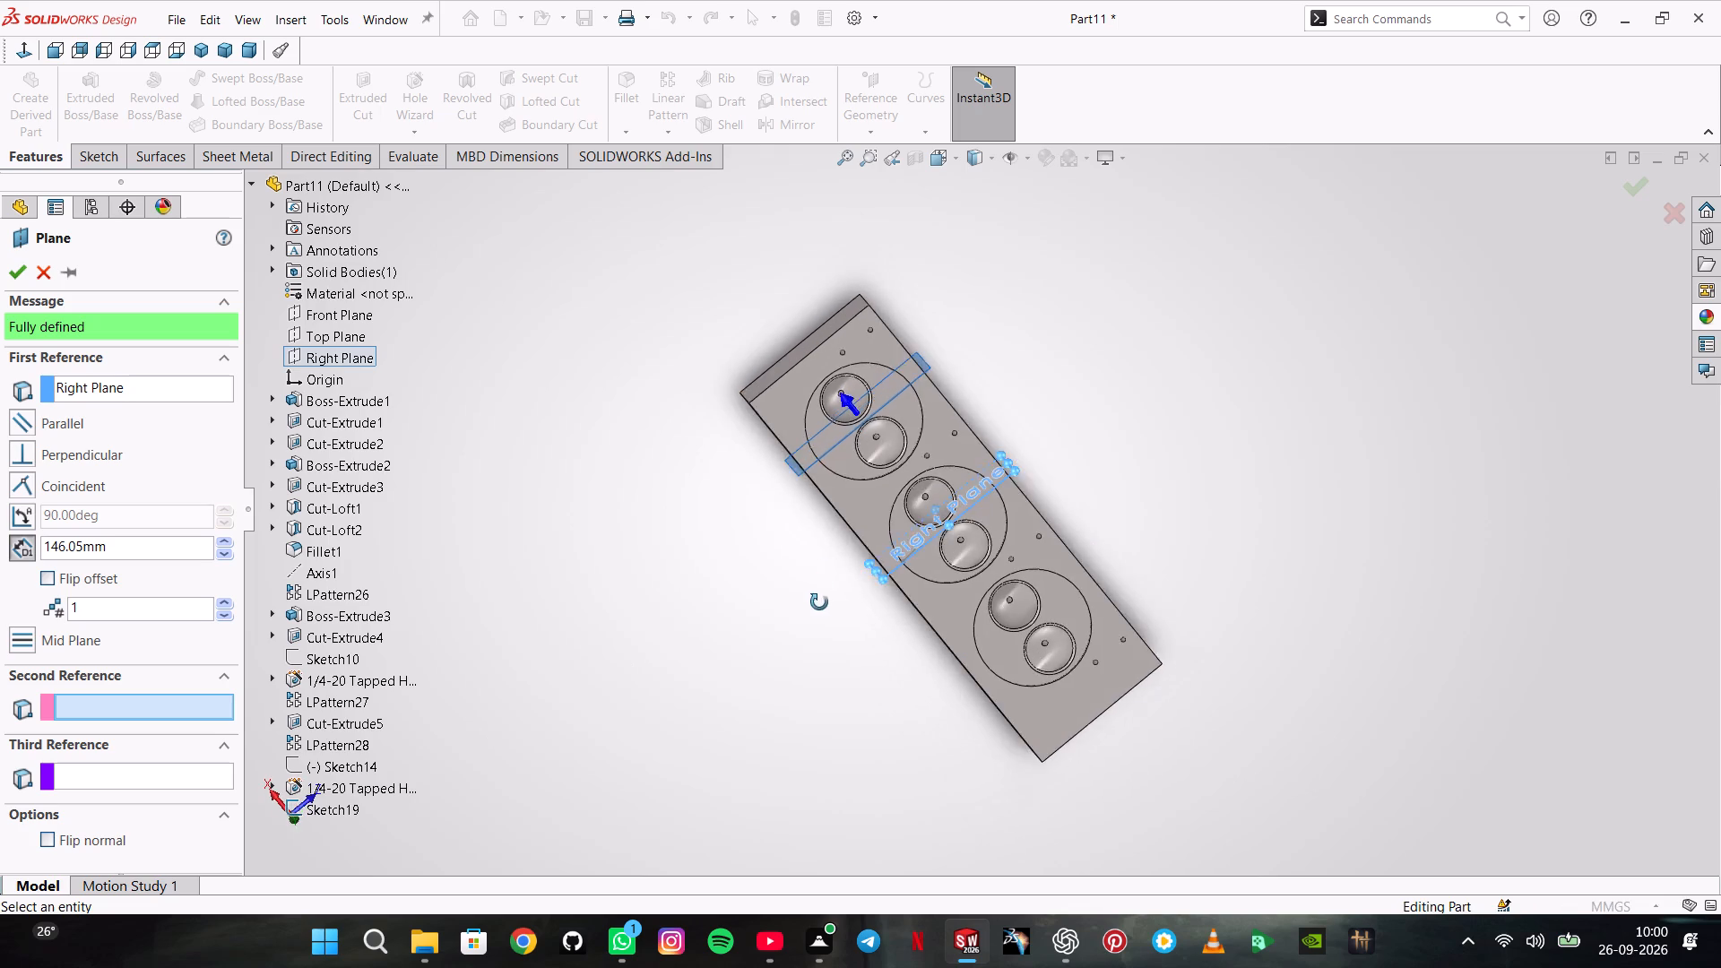
middle_drag(819, 602, 936, 416)
scroll(1263, 339, up, 1)
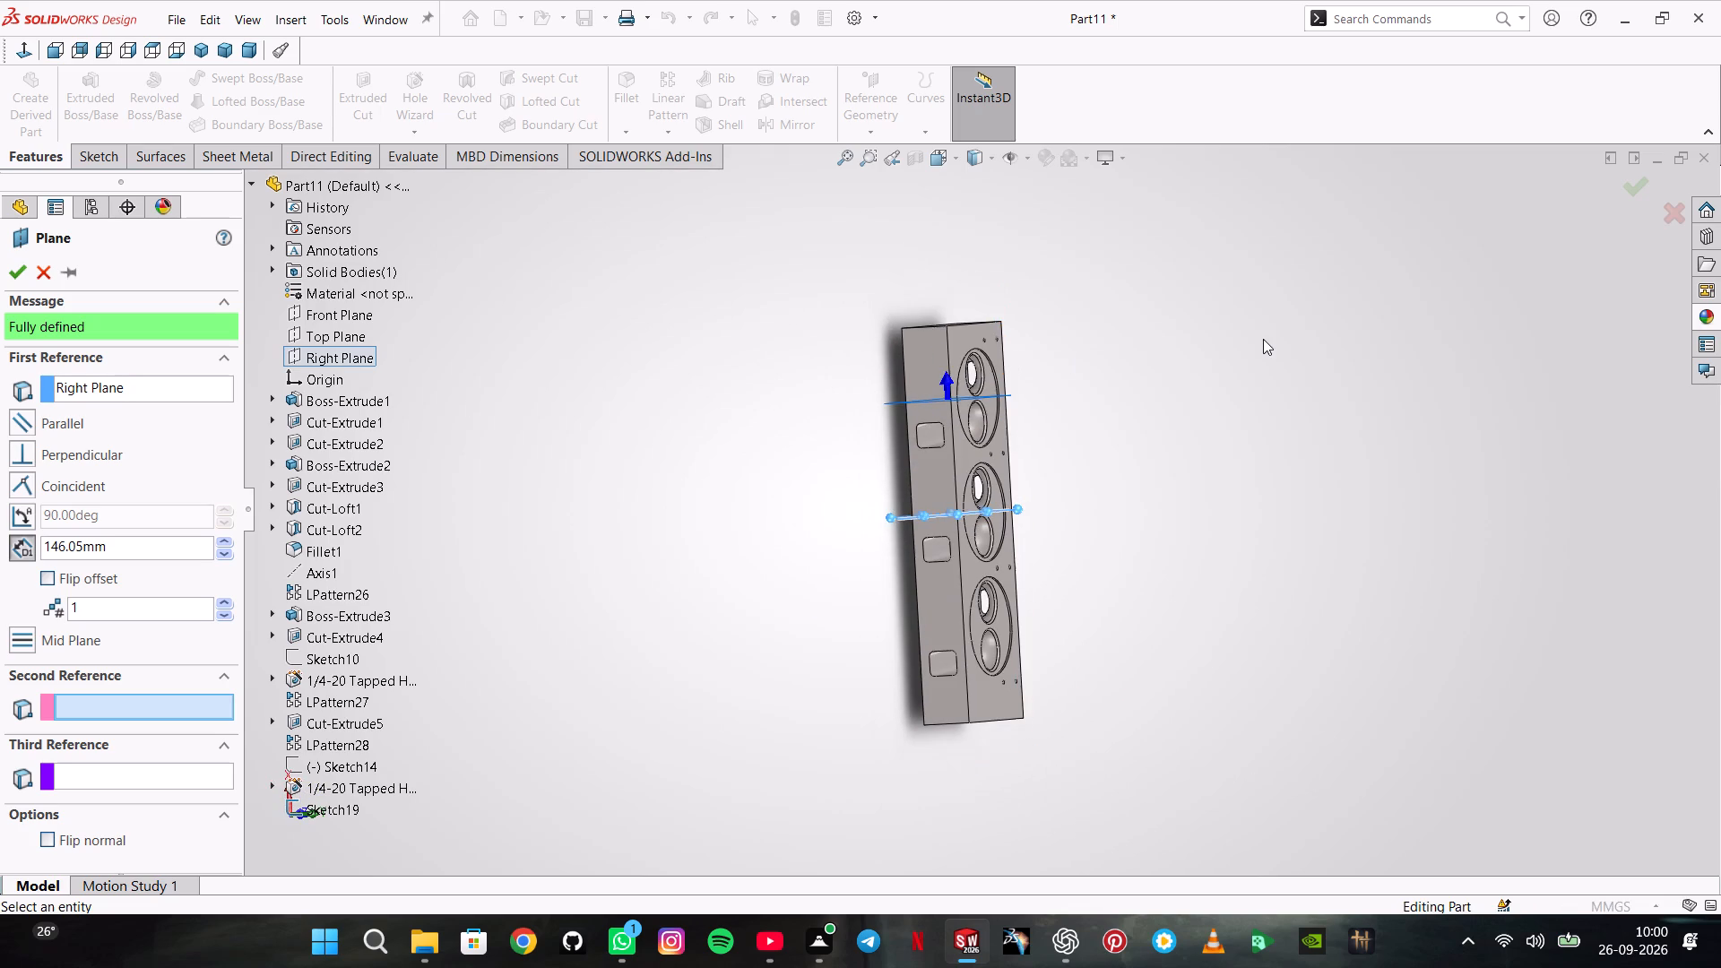
middle_drag(1077, 580, 916, 412)
scroll(922, 452, down, 4)
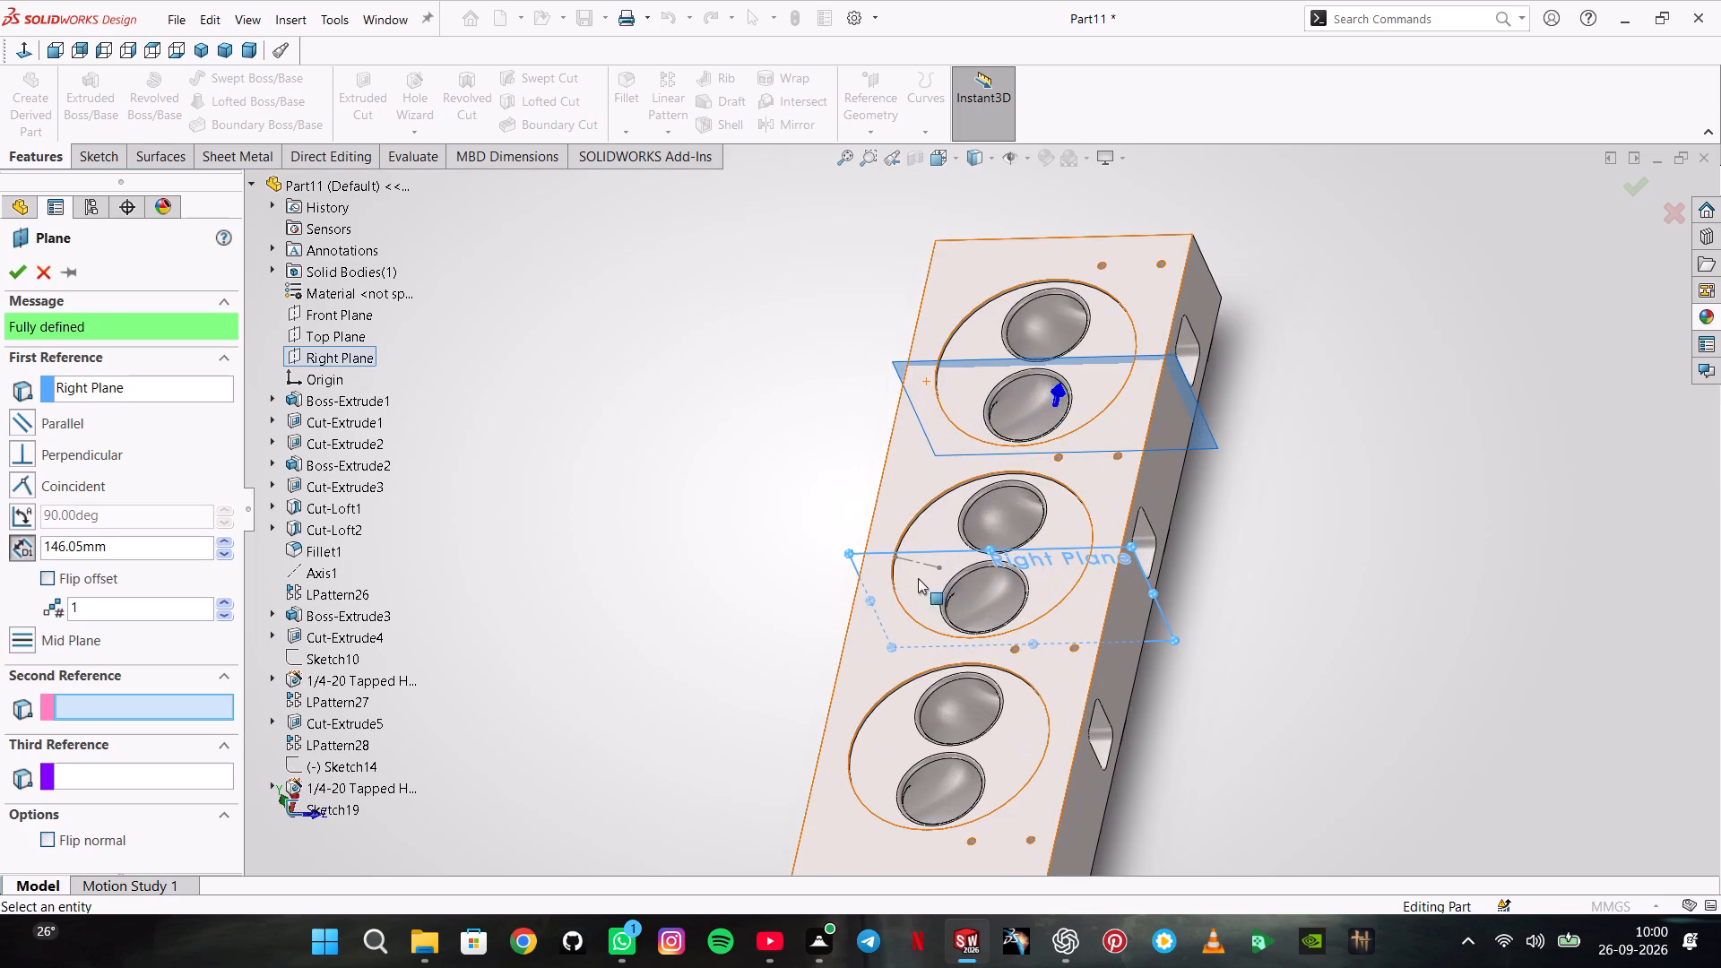
click(923, 563)
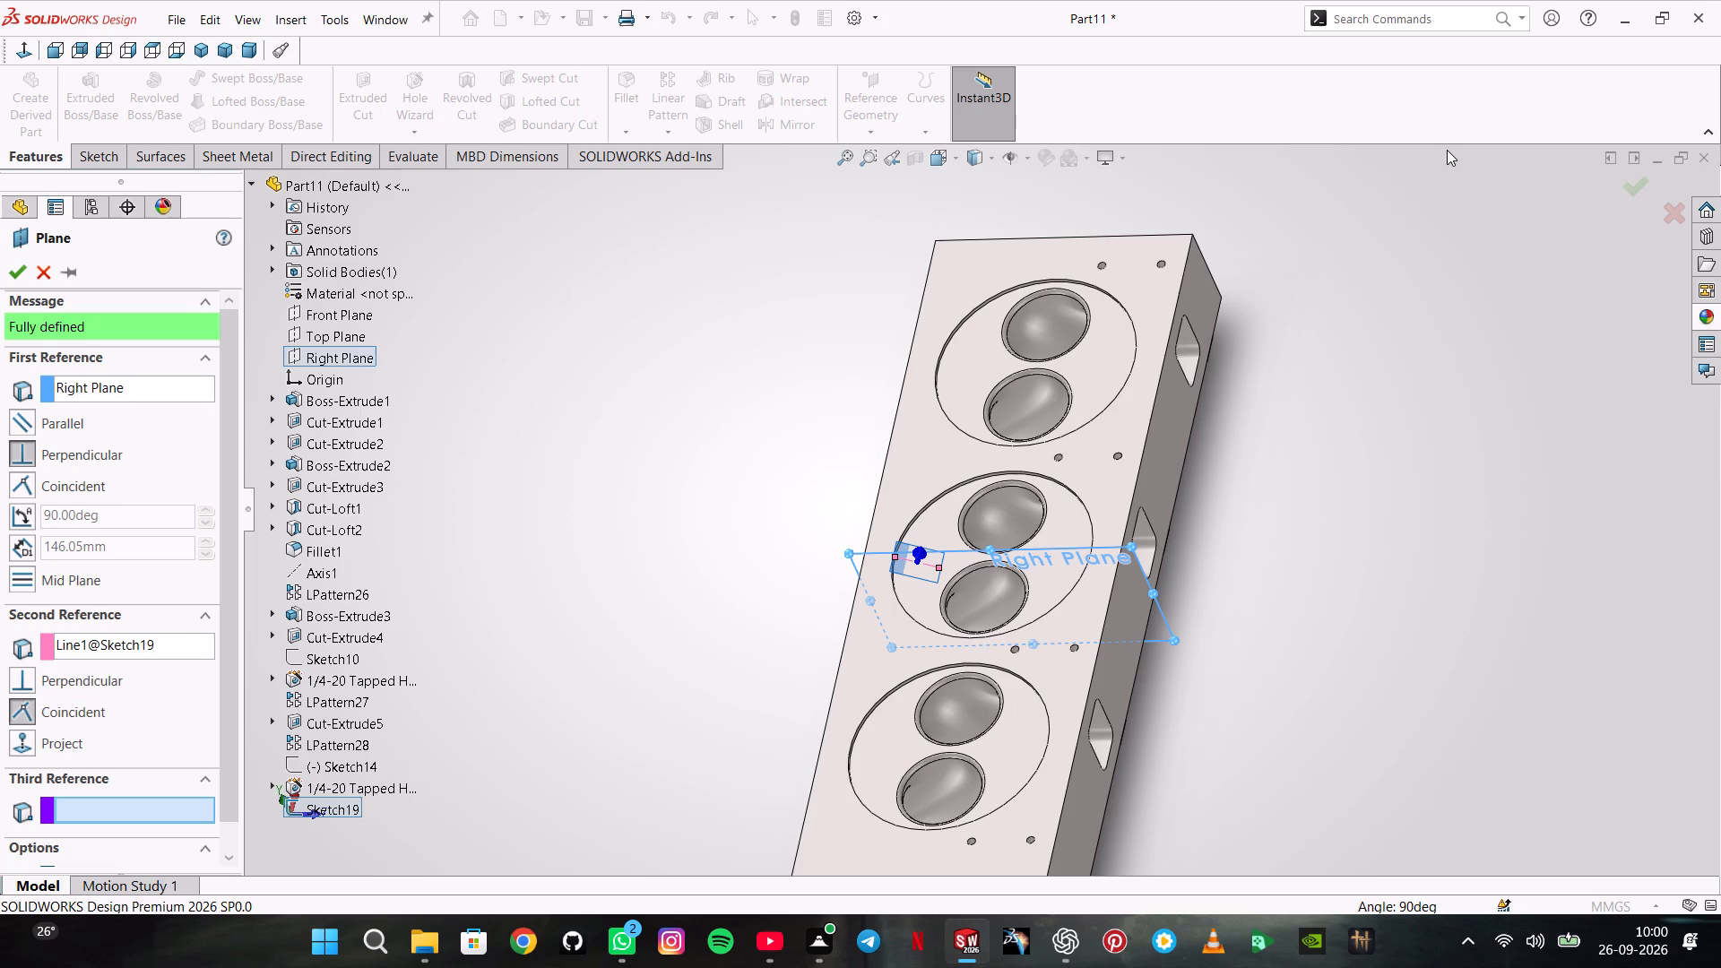
click(1622, 188)
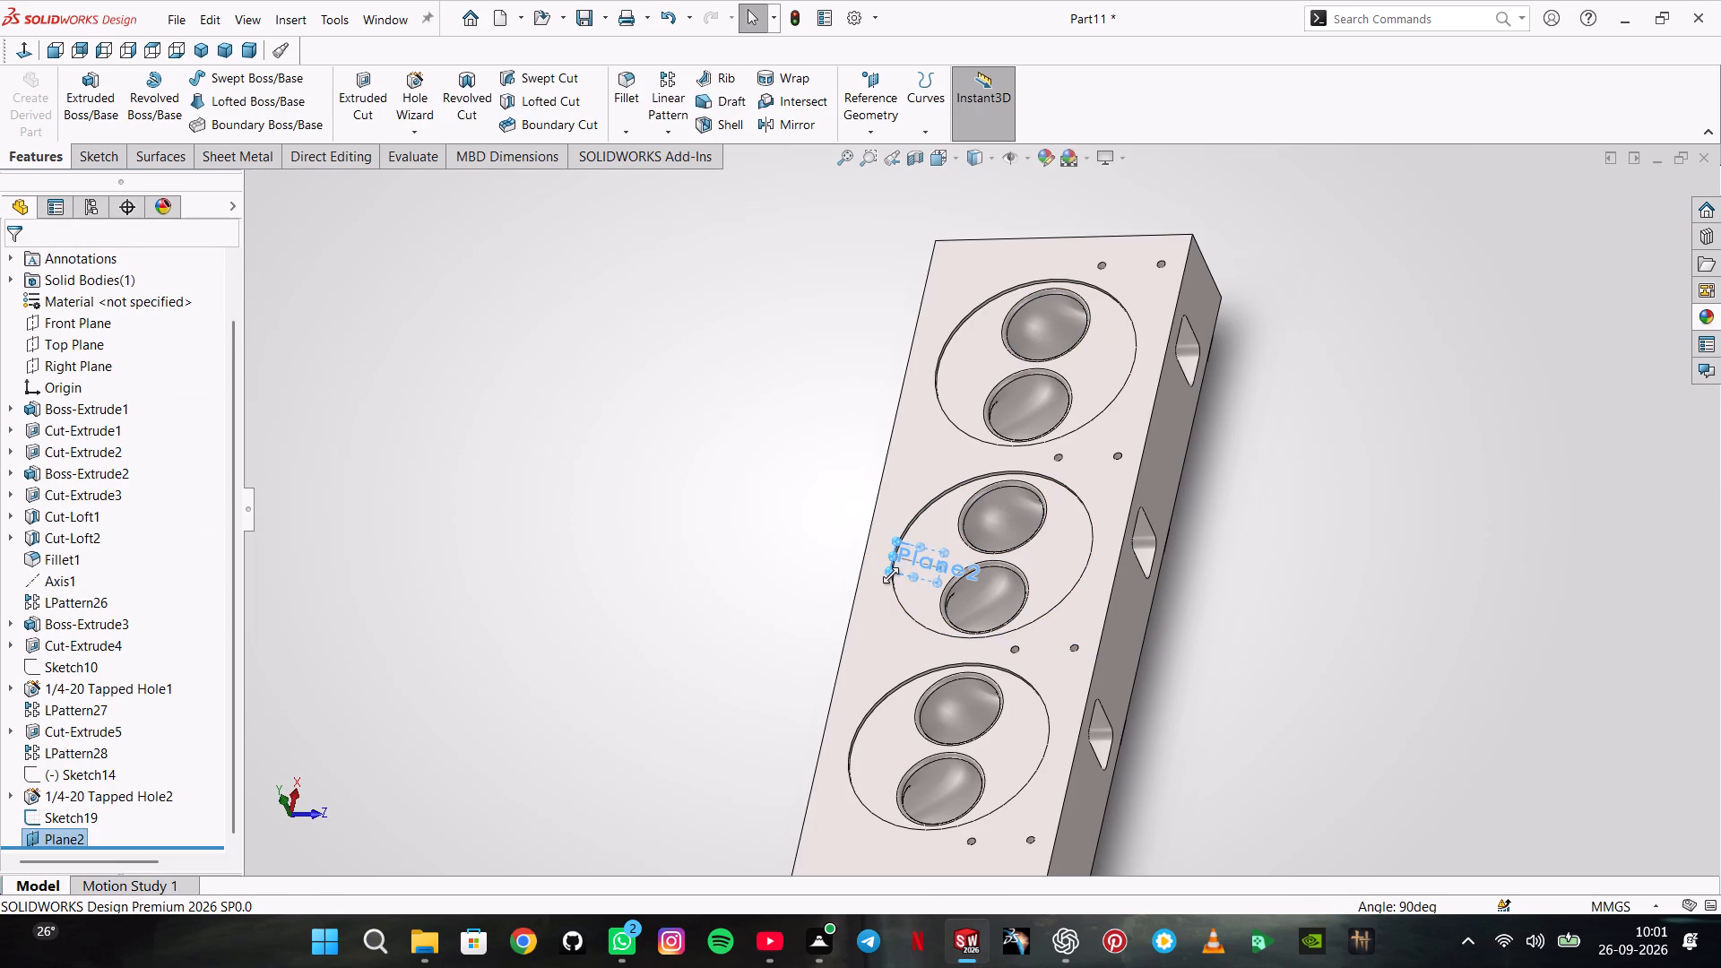
Enlarge the displayed boundary of the new angled plane well beyond the block's long side.
drag(891, 575, 593, 675)
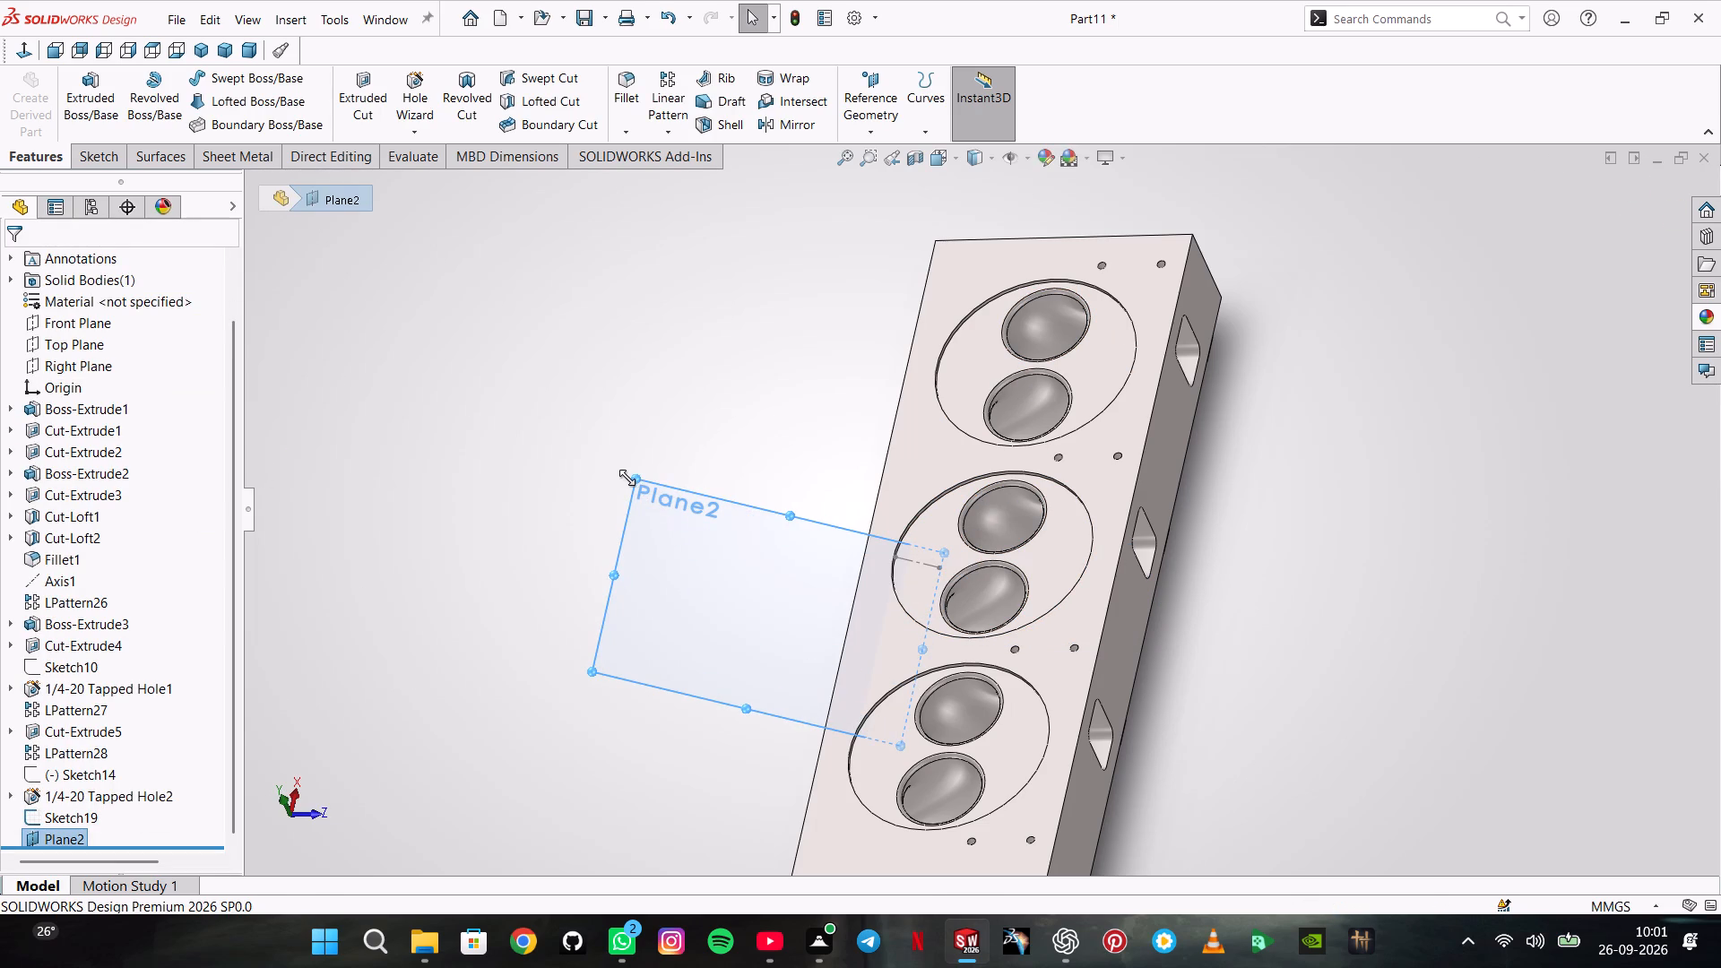
drag(627, 478, 627, 215)
Start a sketch on the new angled plane and draw a circle about 29 mm in diameter inside the end recess, beside its two bores.
right_click(653, 316)
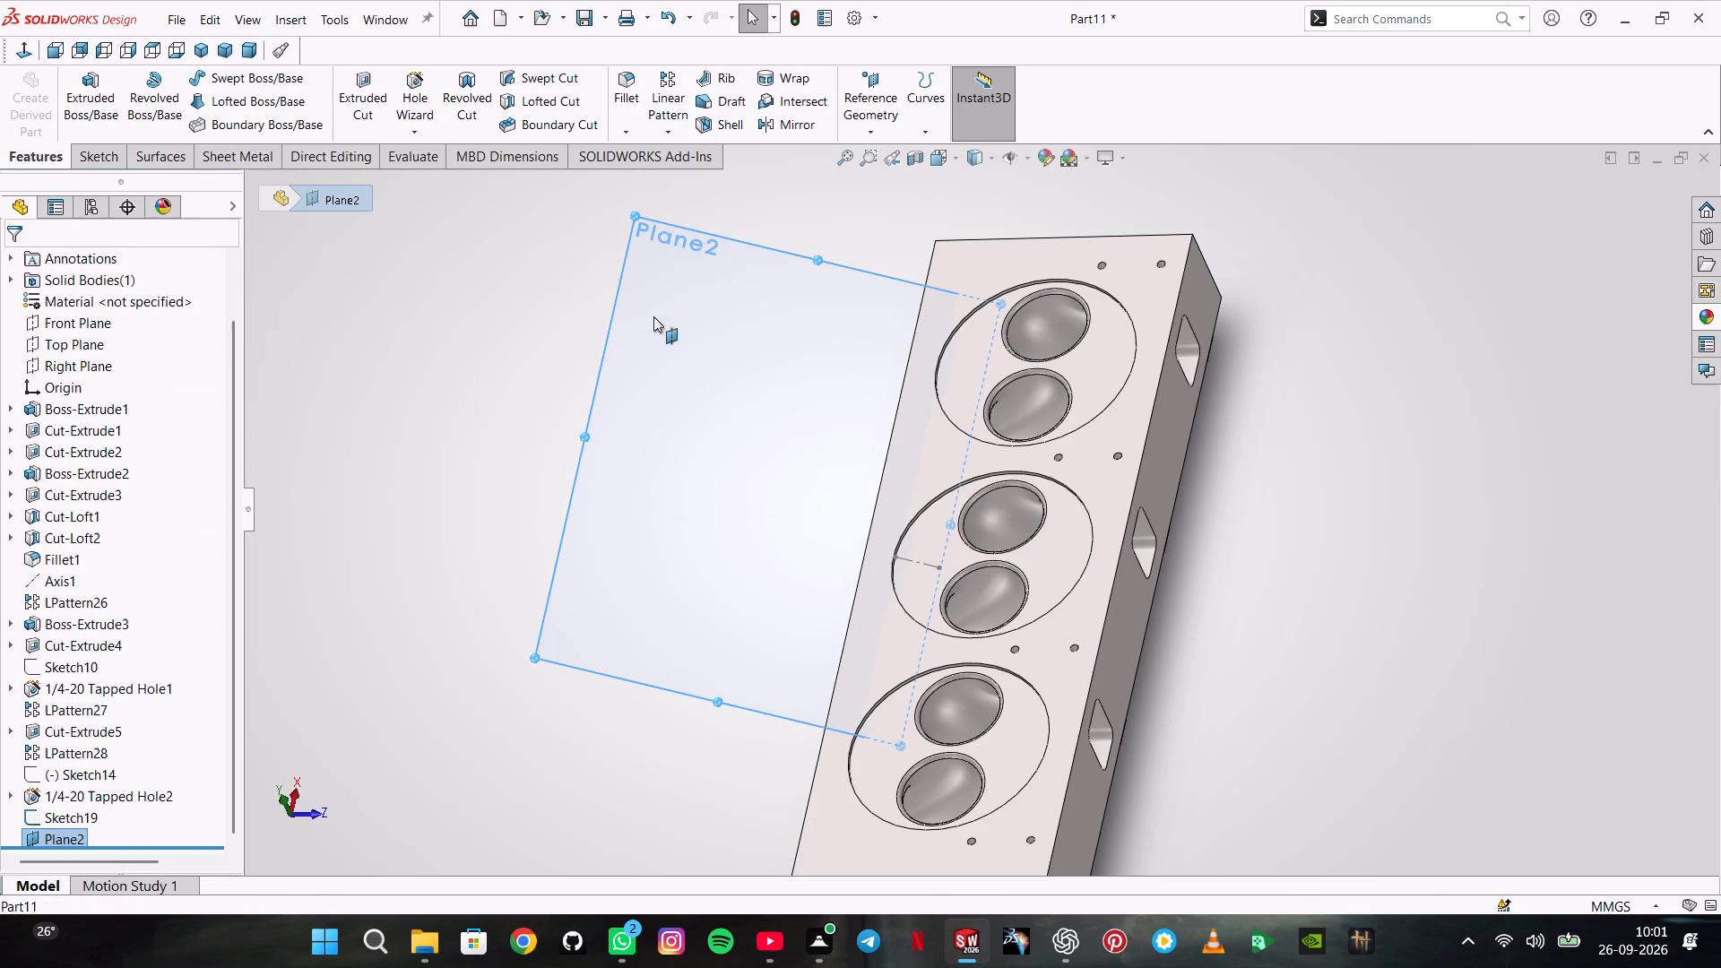
click(692, 292)
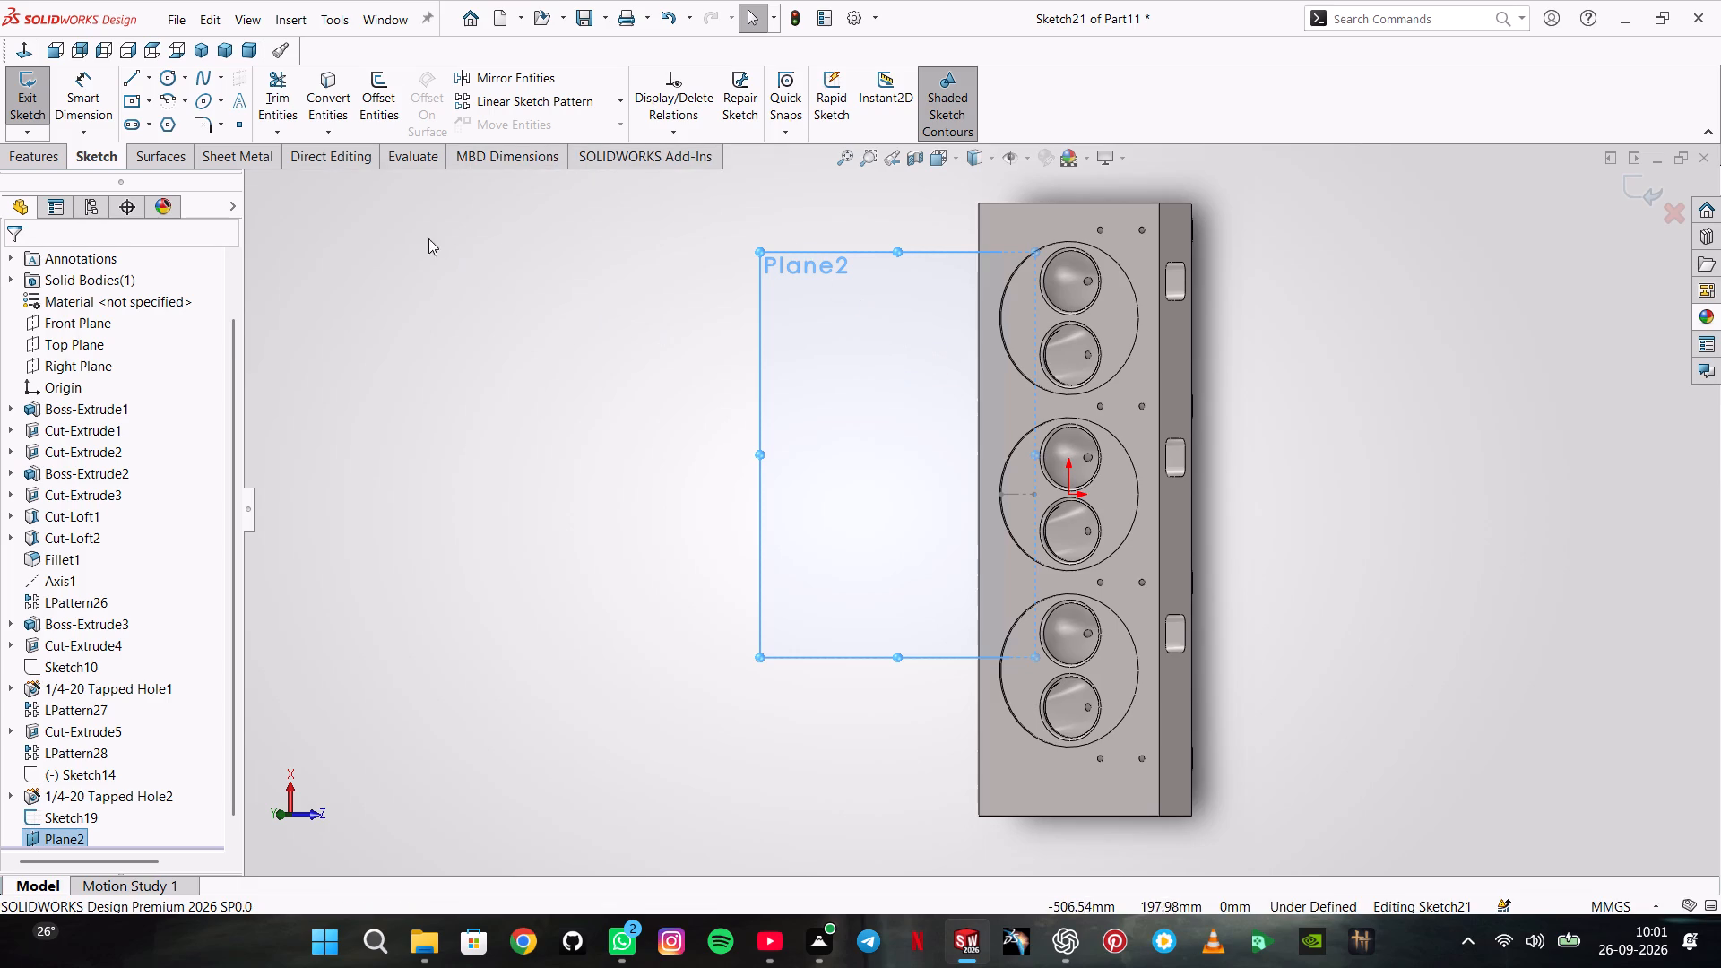
click(157, 77)
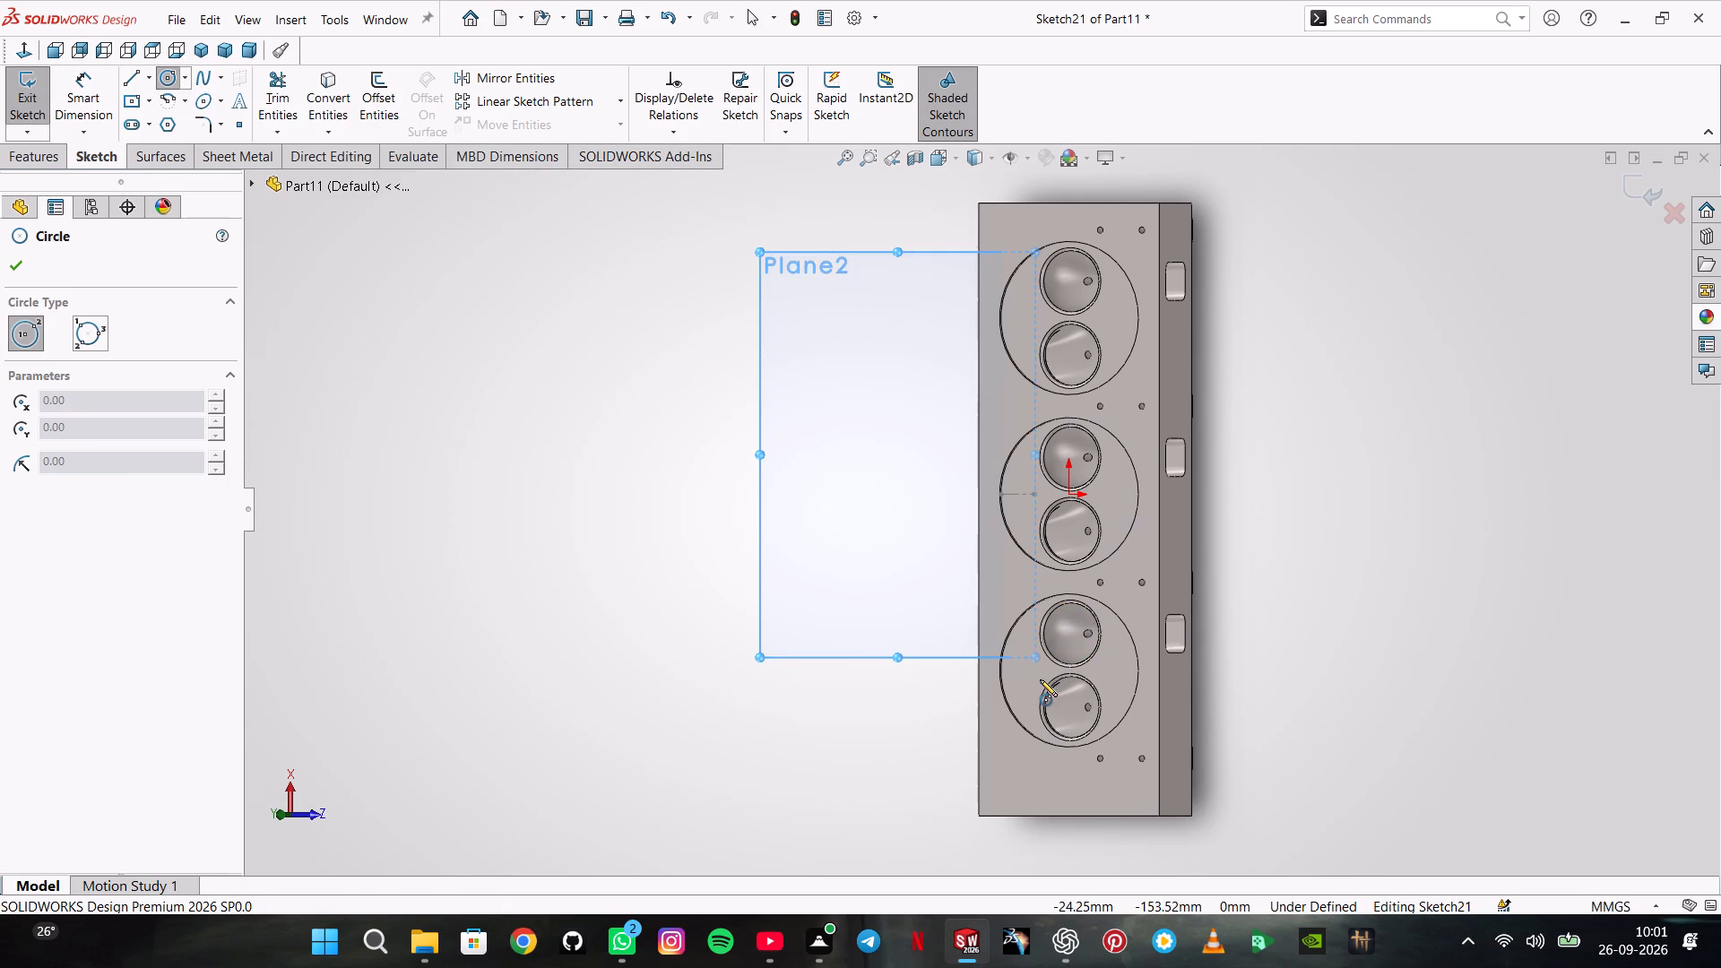
scroll(1040, 679, down, 4)
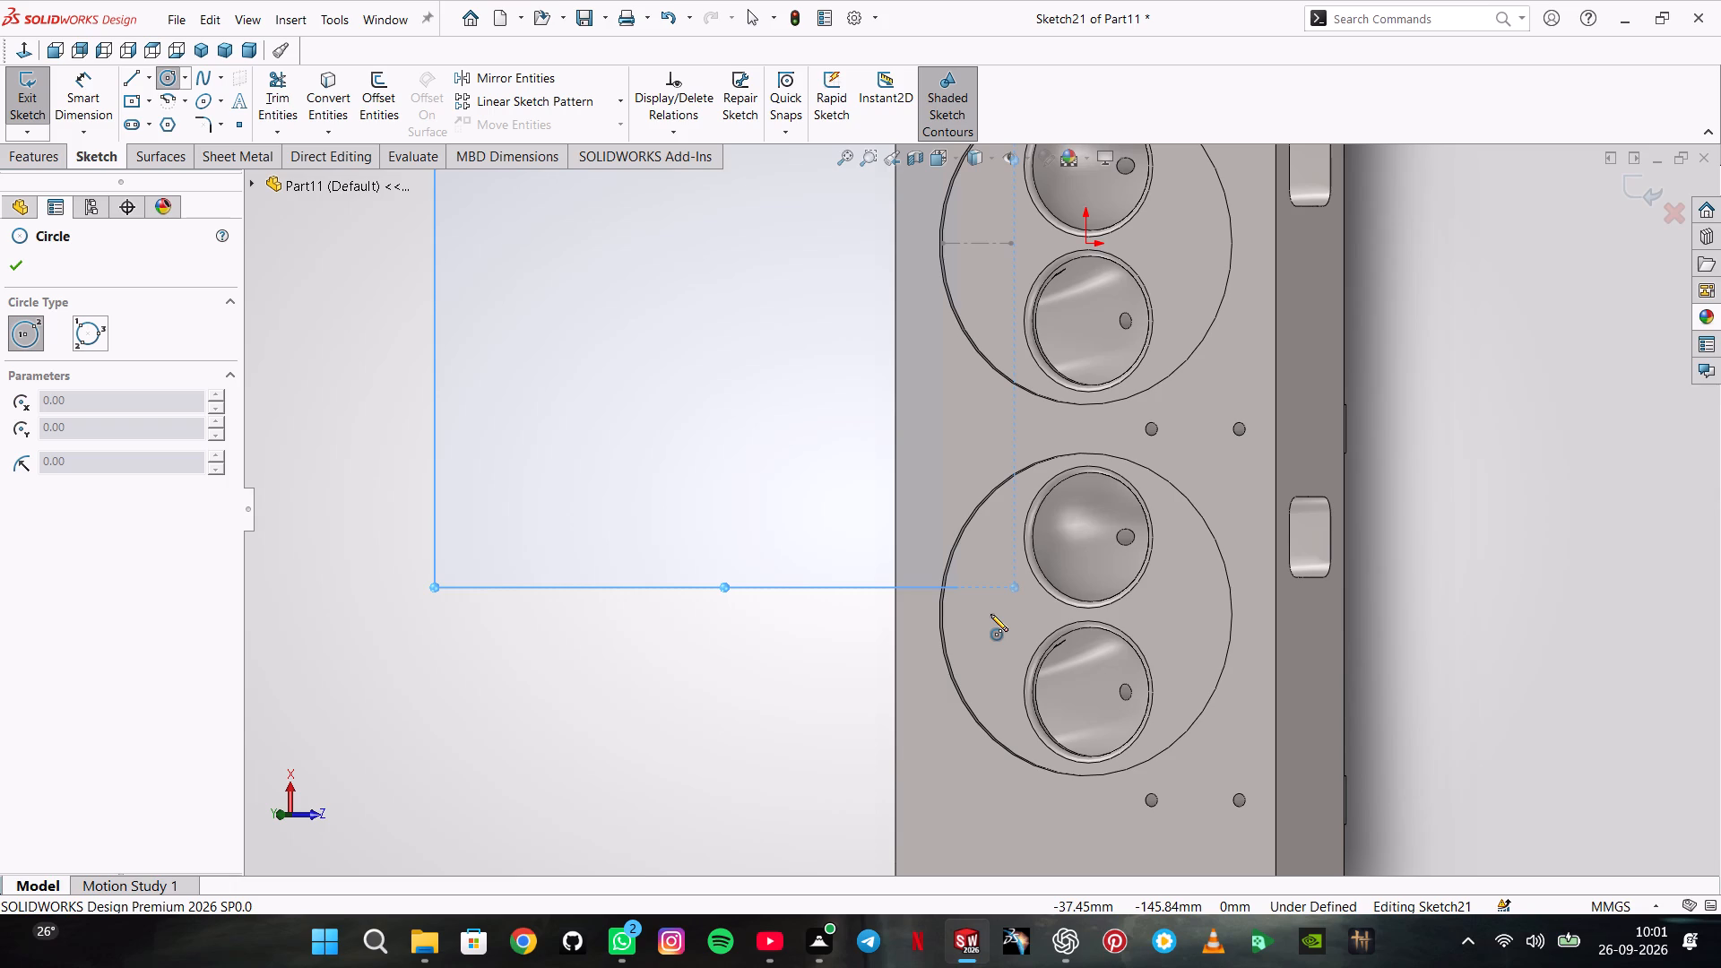
click(990, 614)
click(1004, 649)
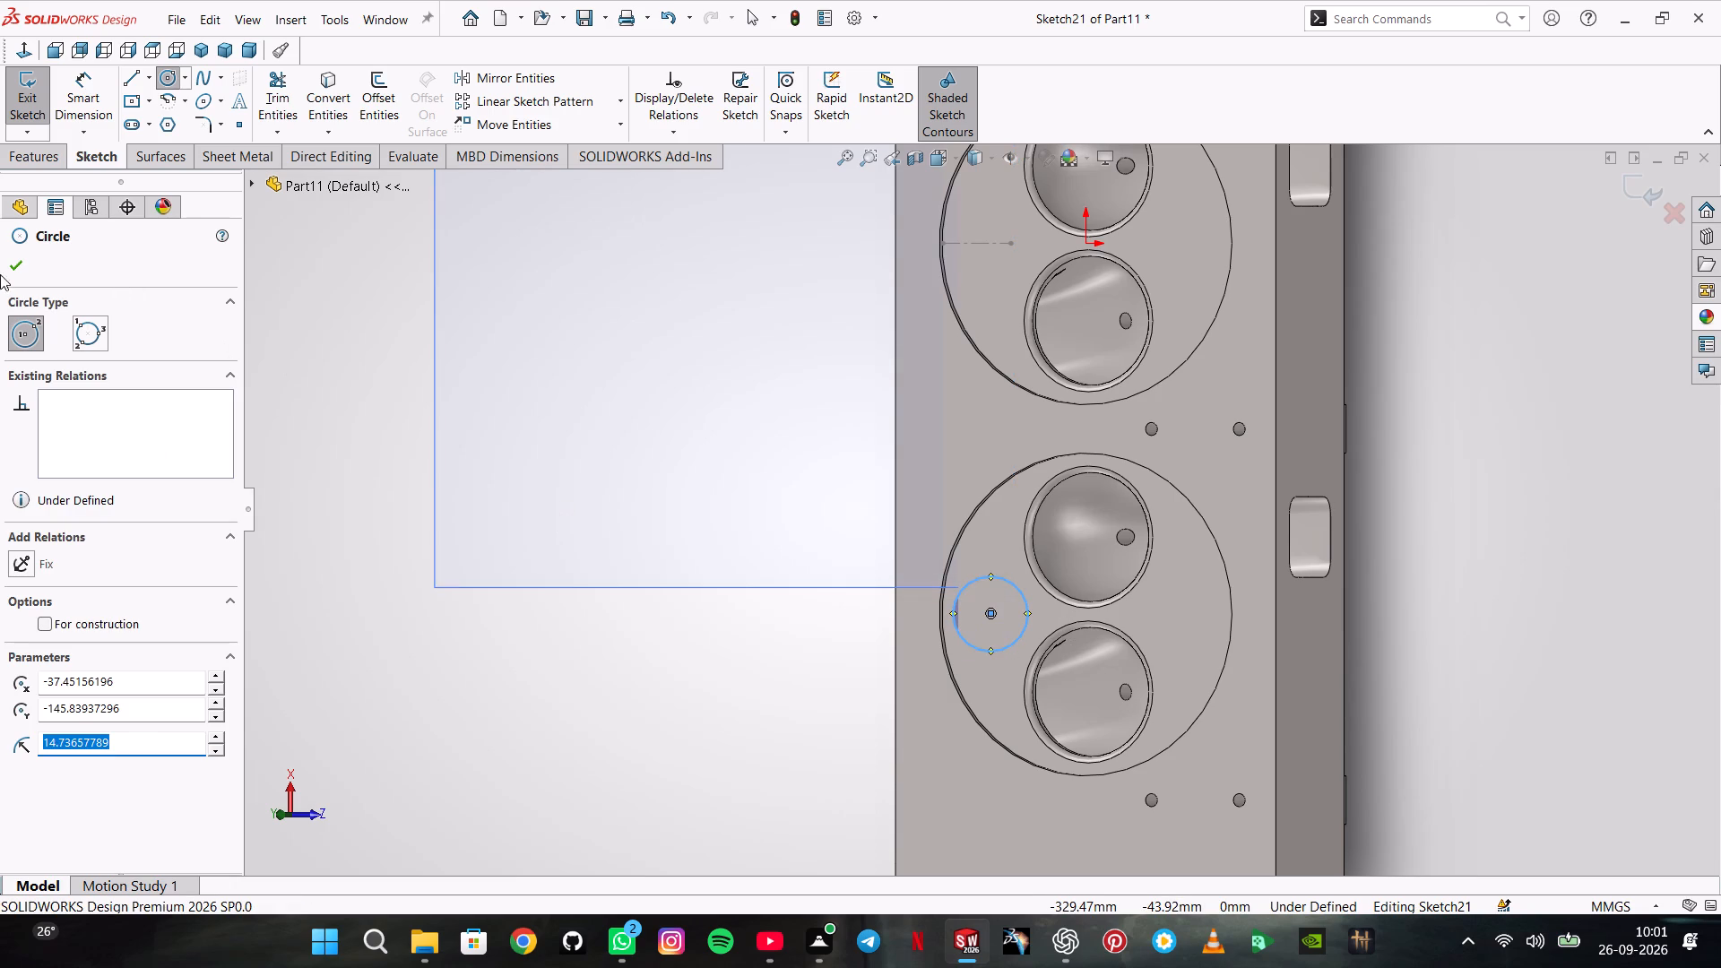
click(15, 253)
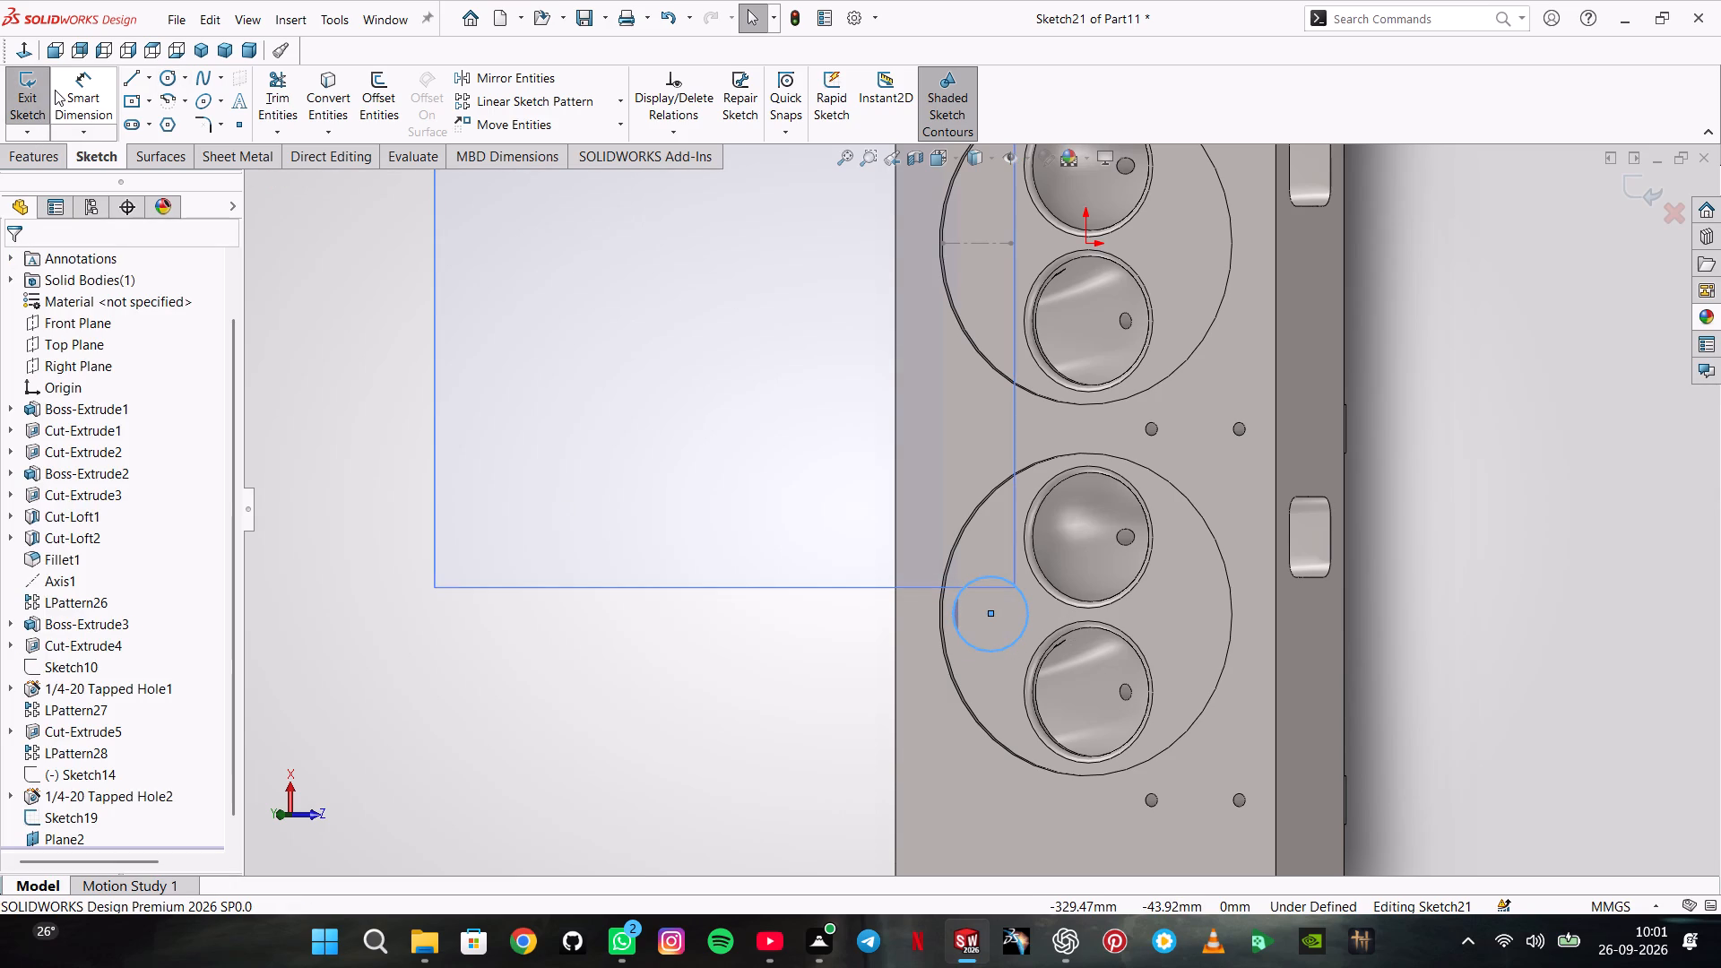
Dimension the sketched circle's diameter as 12.7 mm.
click(55, 90)
click(1025, 627)
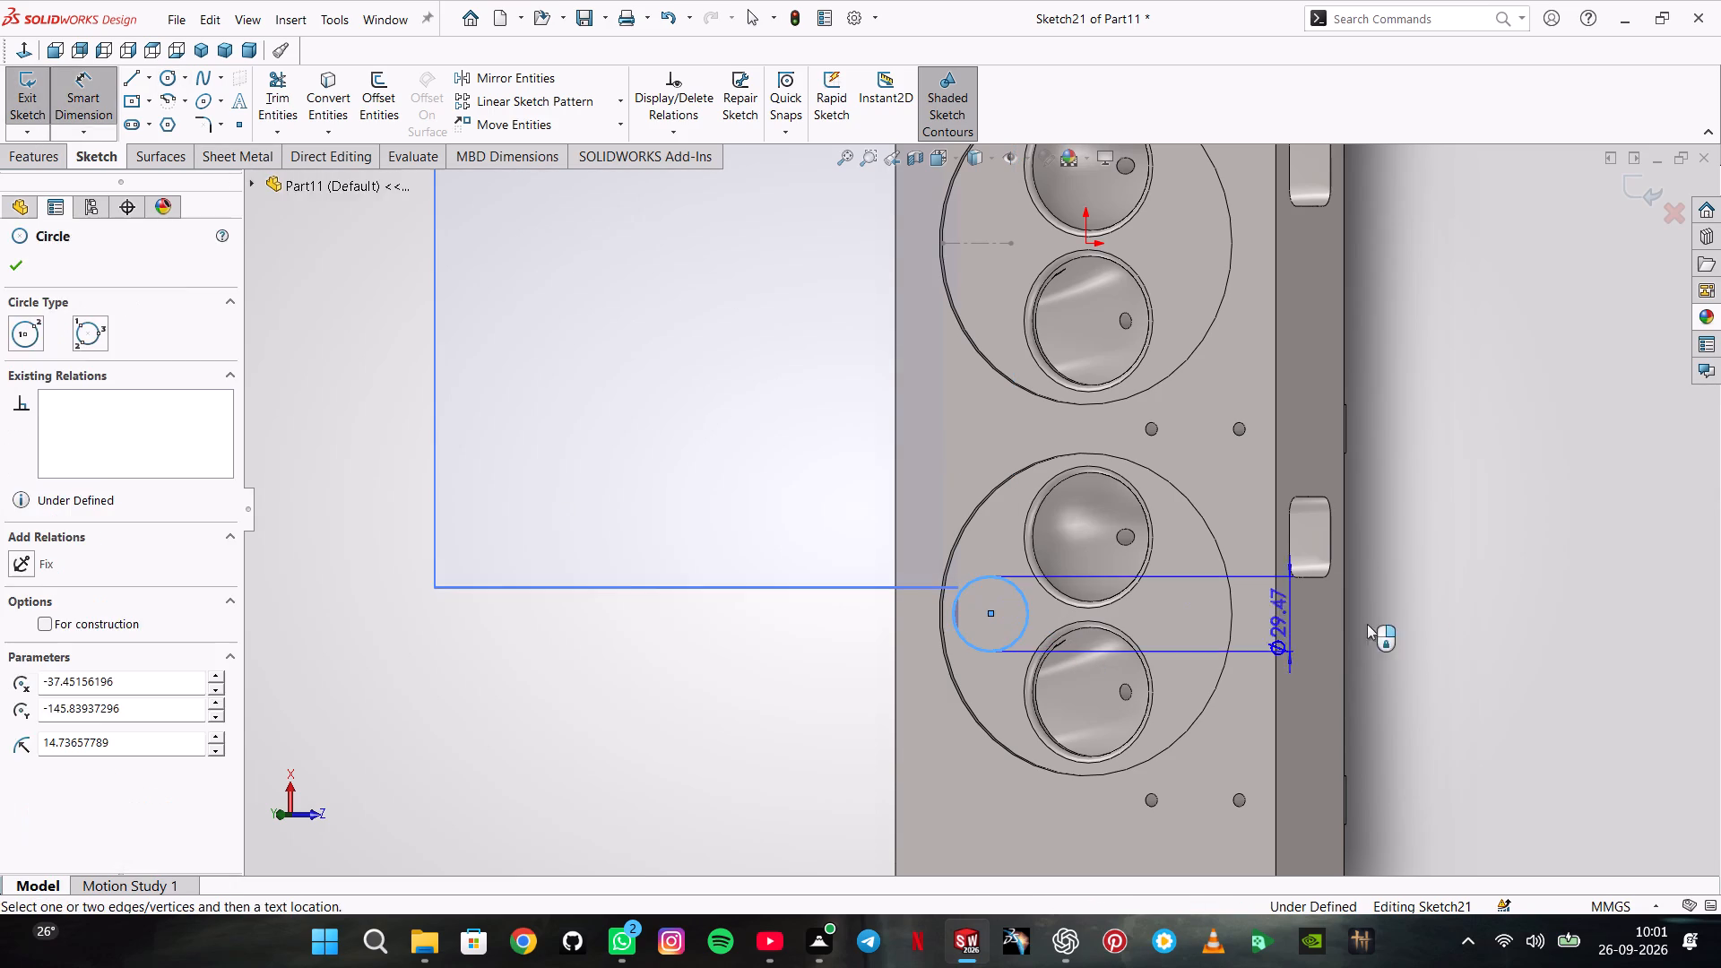
click(1421, 622)
text(12.7)
key(Return)
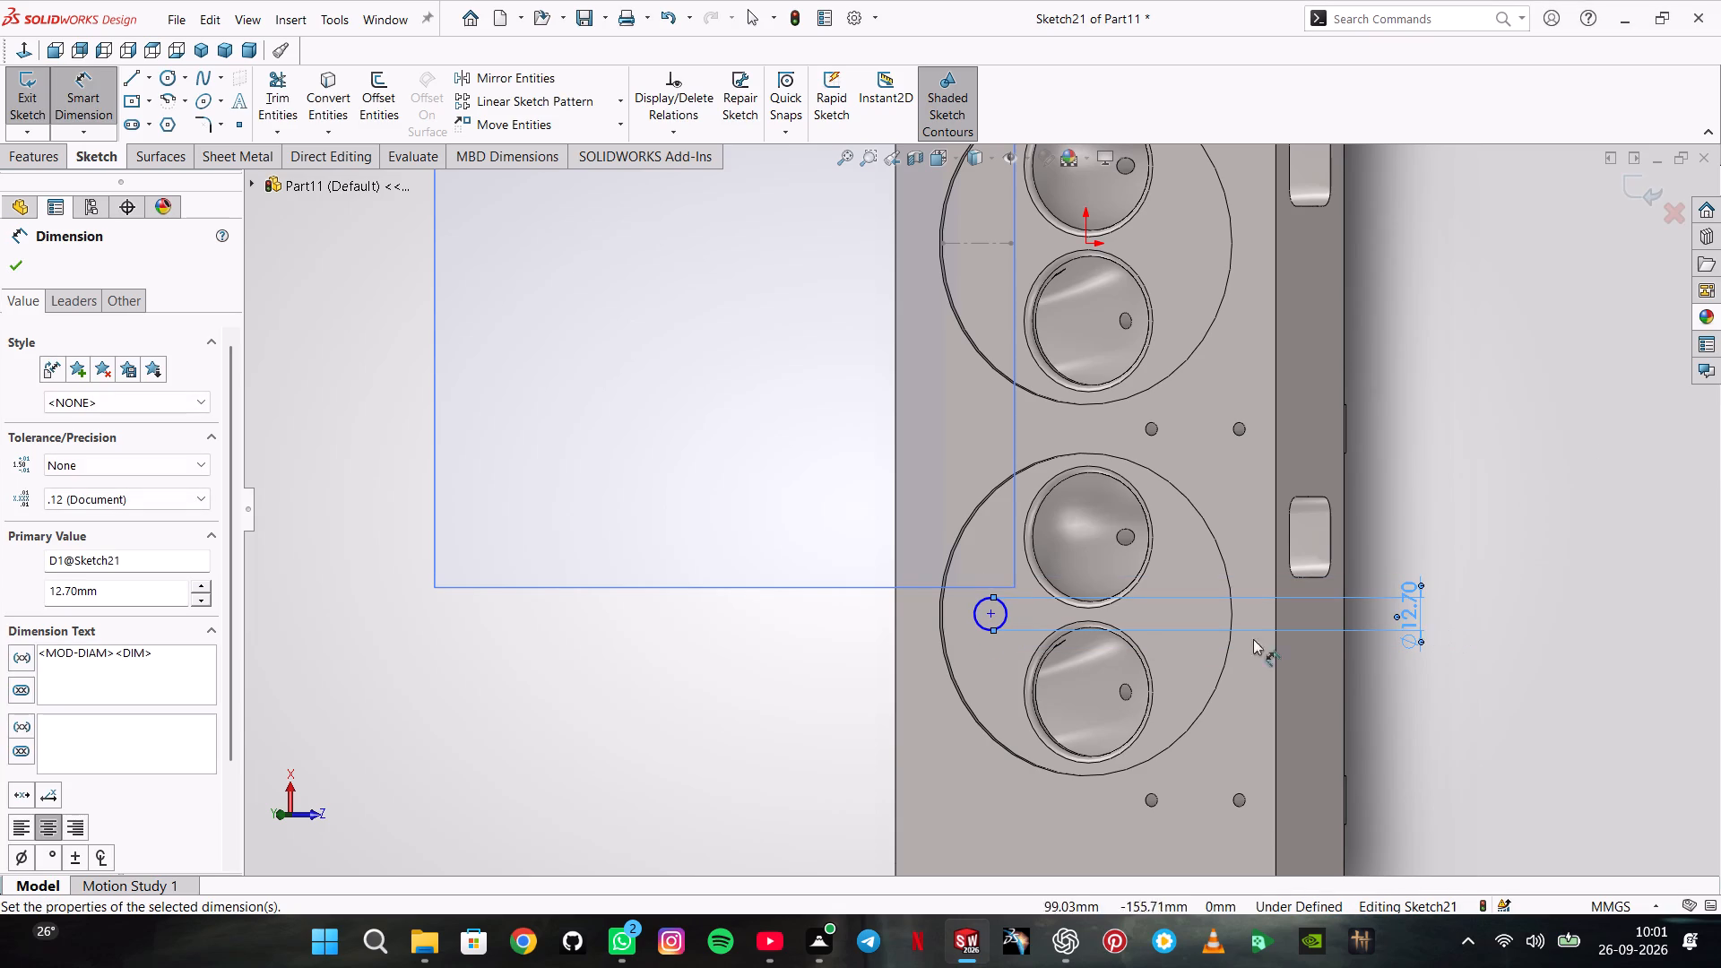
Dimension the circle's centre 41 mm from the block's nearby long edge.
click(989, 612)
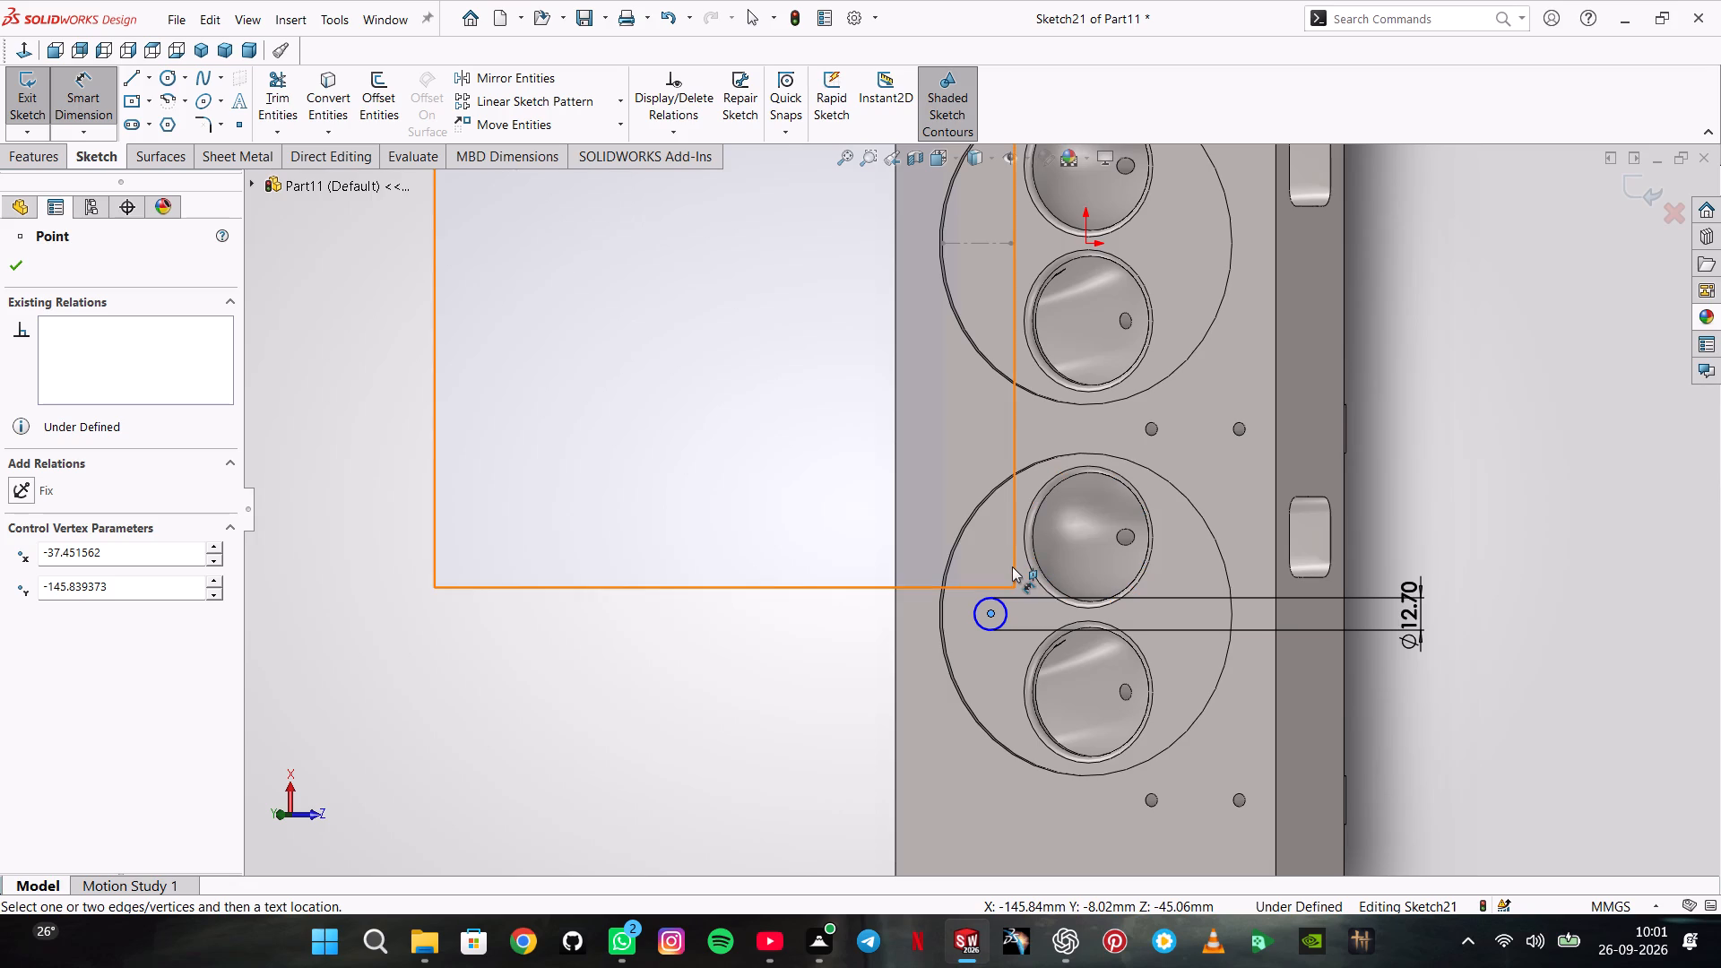
click(897, 564)
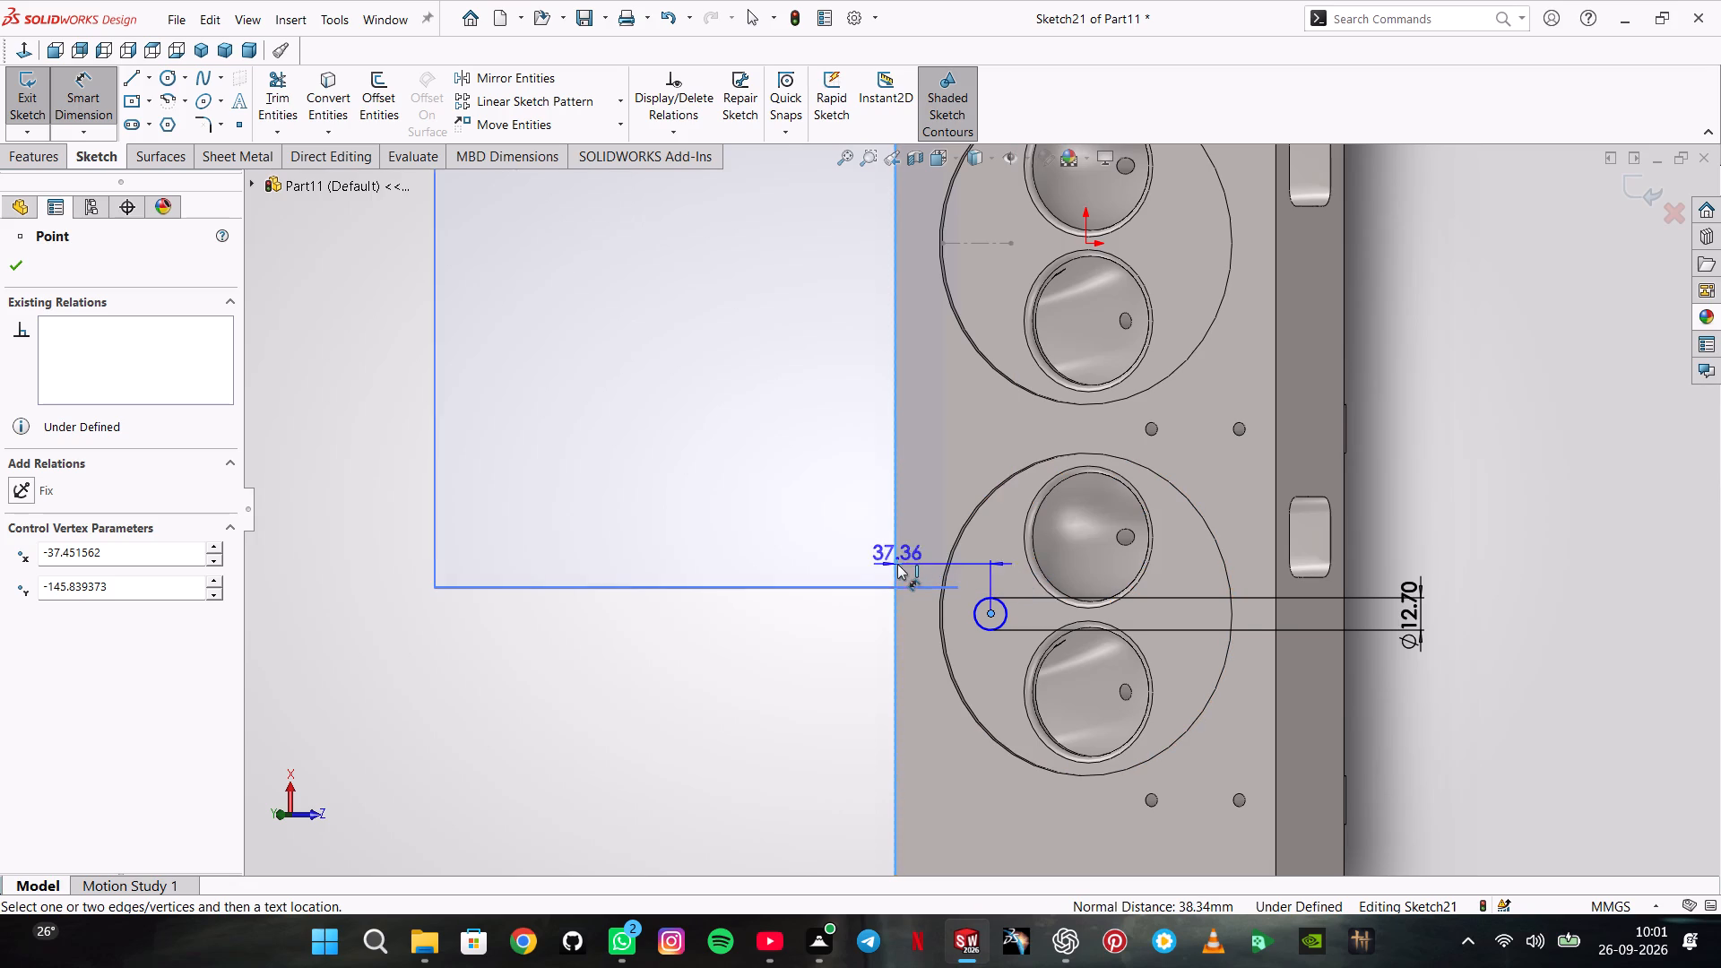
click(912, 687)
text(41)
key(Return)
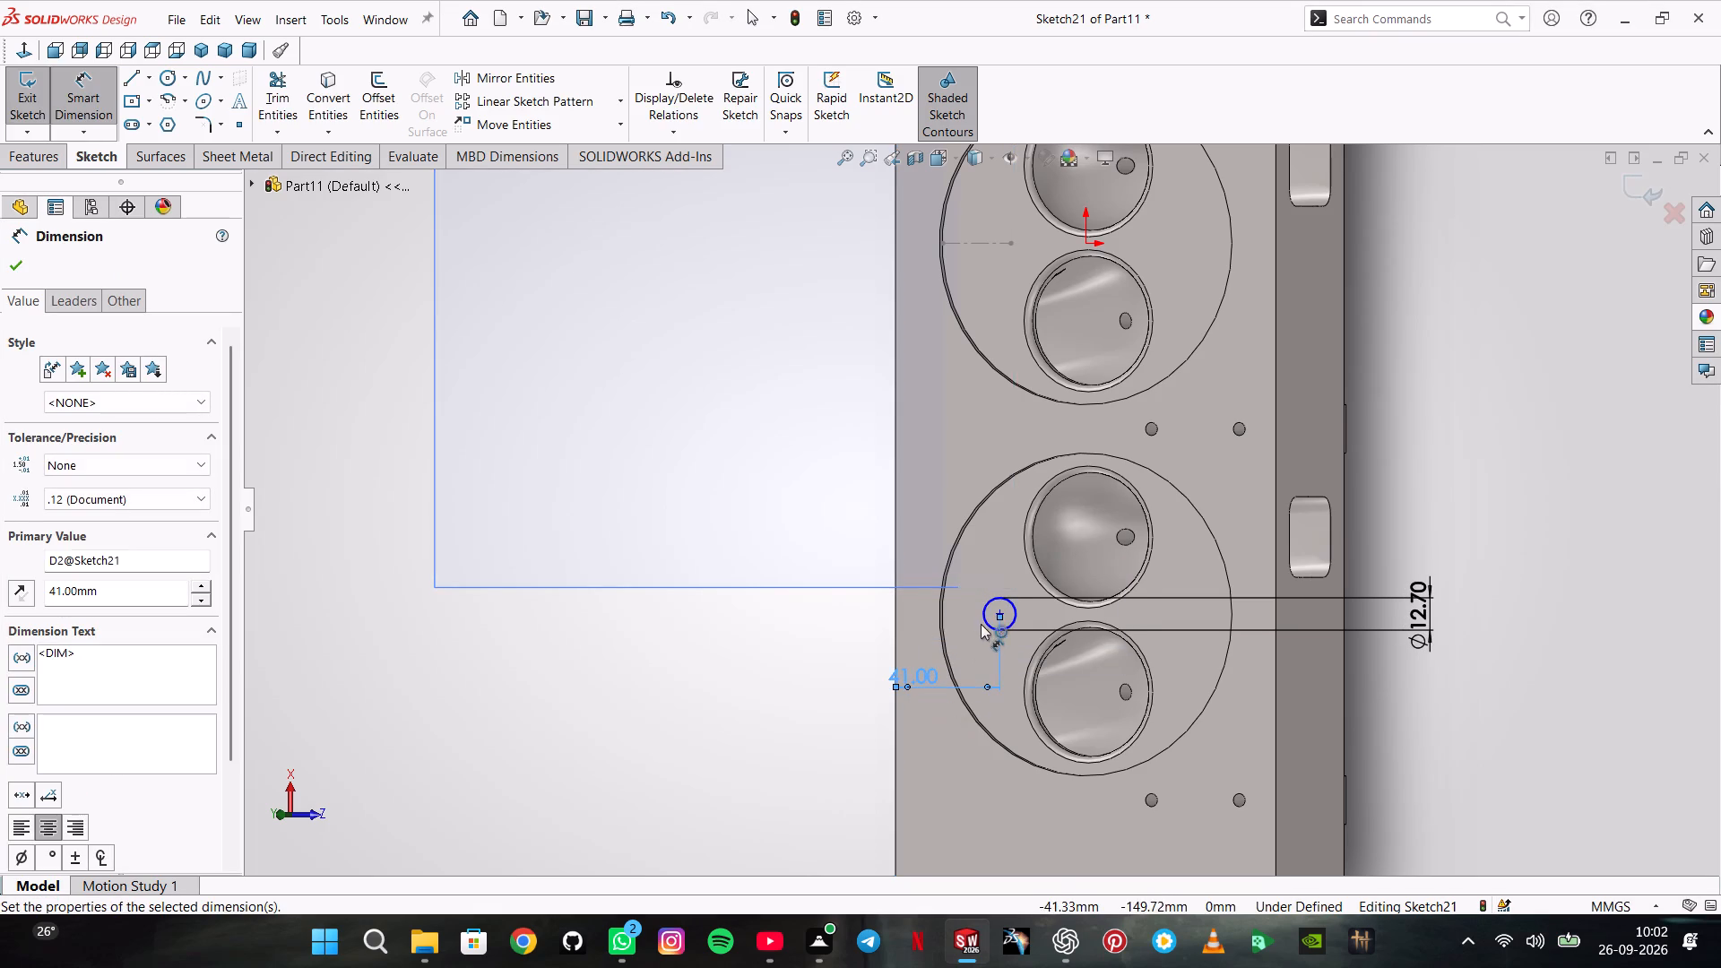
Dimension the circle's centre 120.65 mm from the block's near end edge.
scroll(981, 624, down, 3)
click(1016, 583)
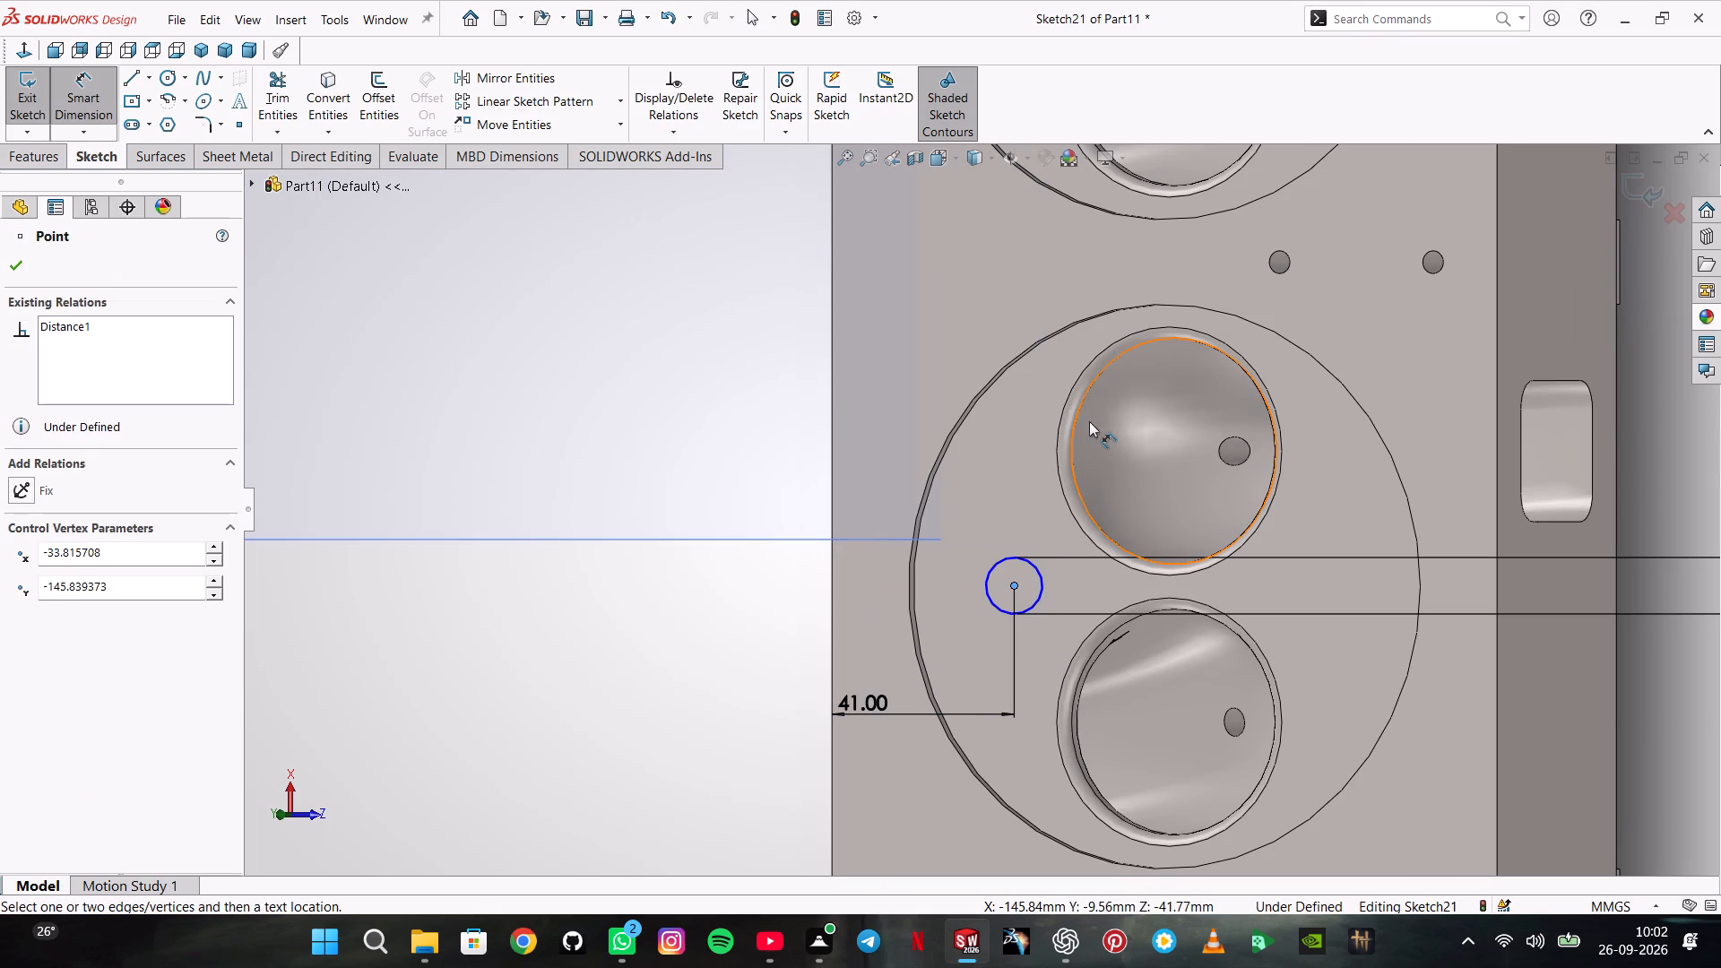
scroll(991, 725, up, 4)
click(956, 805)
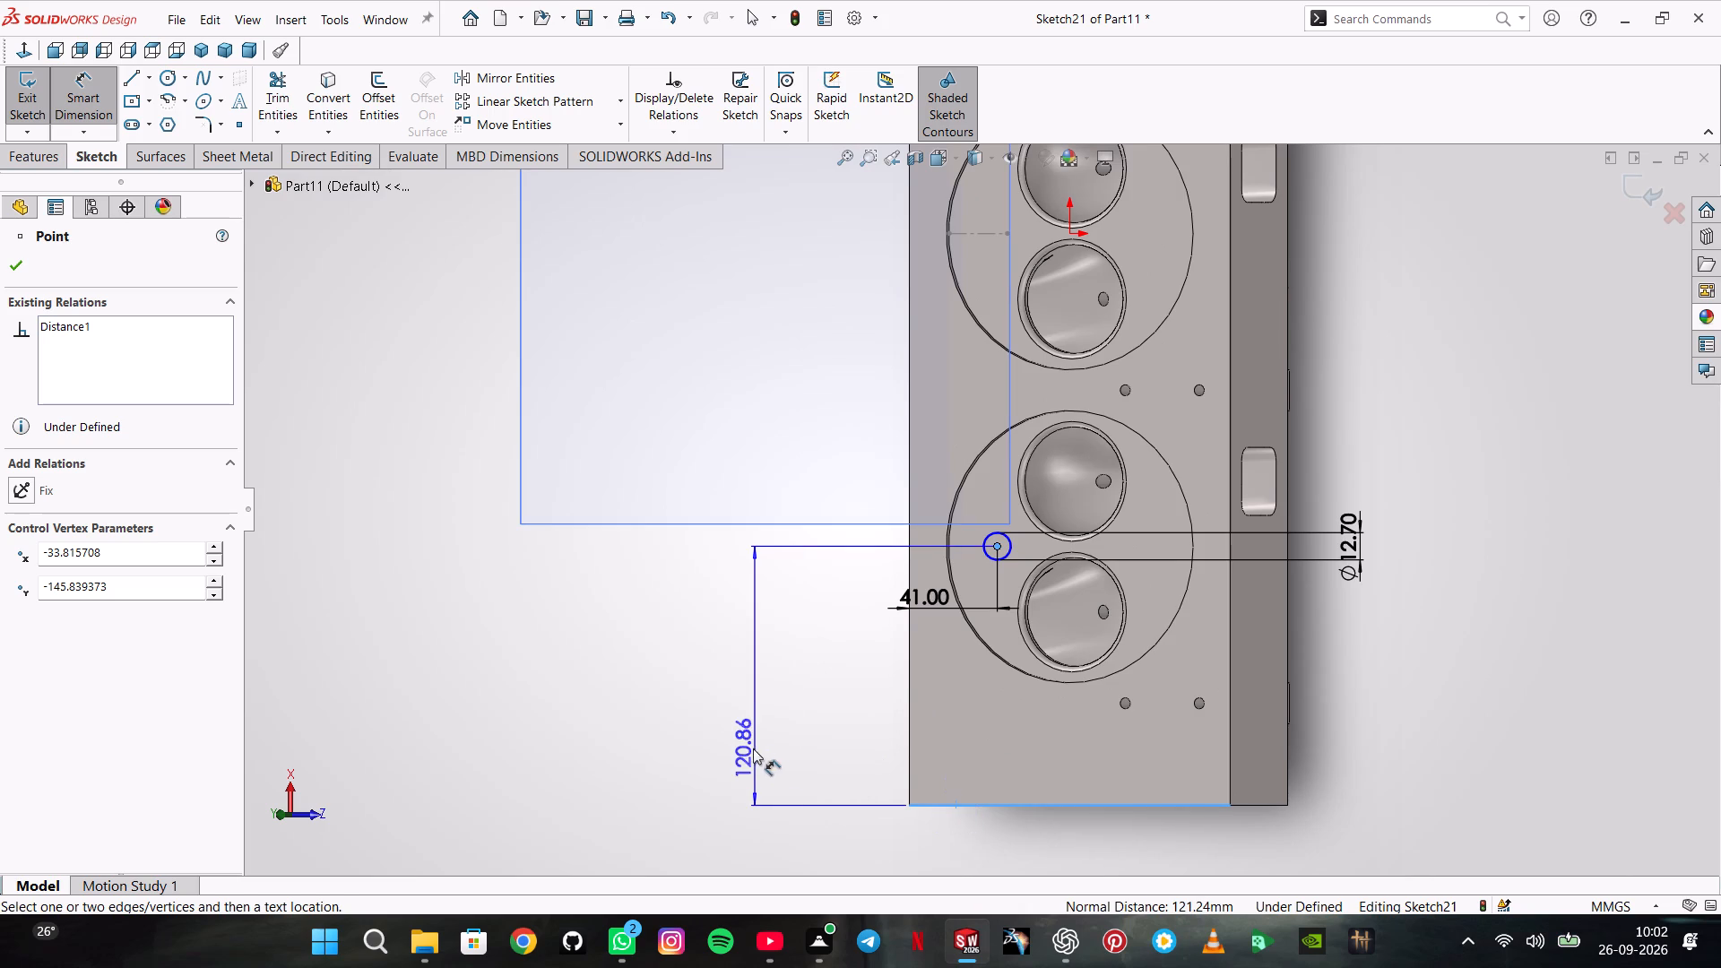
click(774, 740)
text(12)
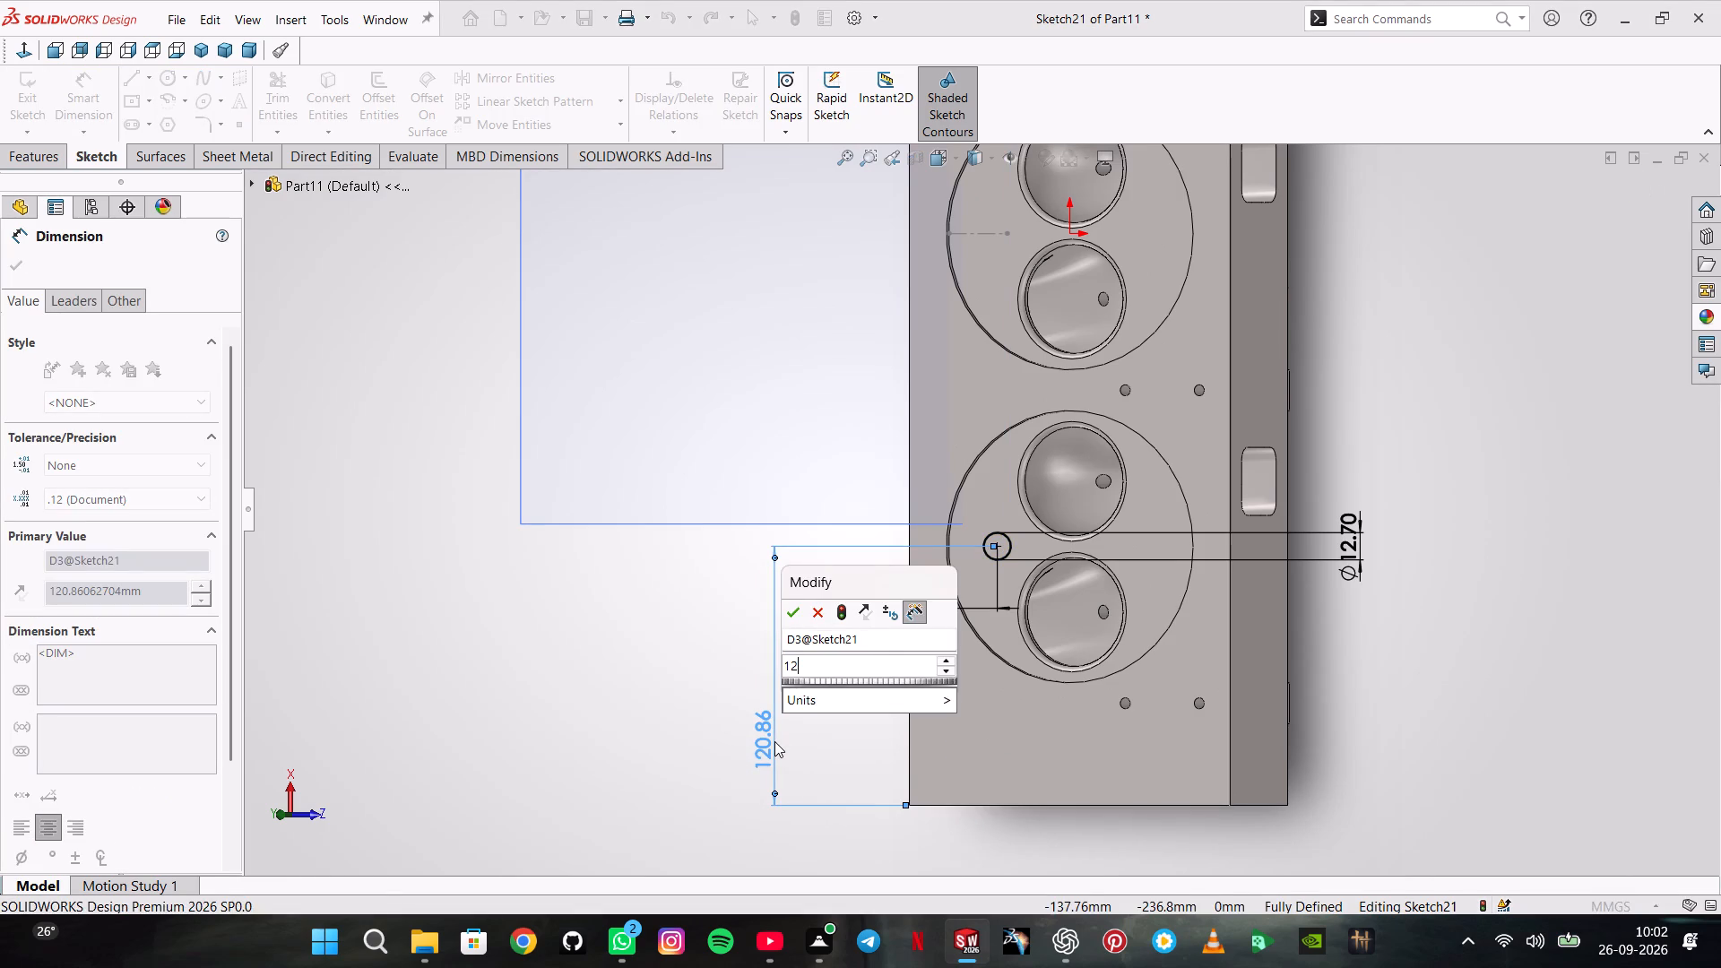
text(0.65)
key(Return)
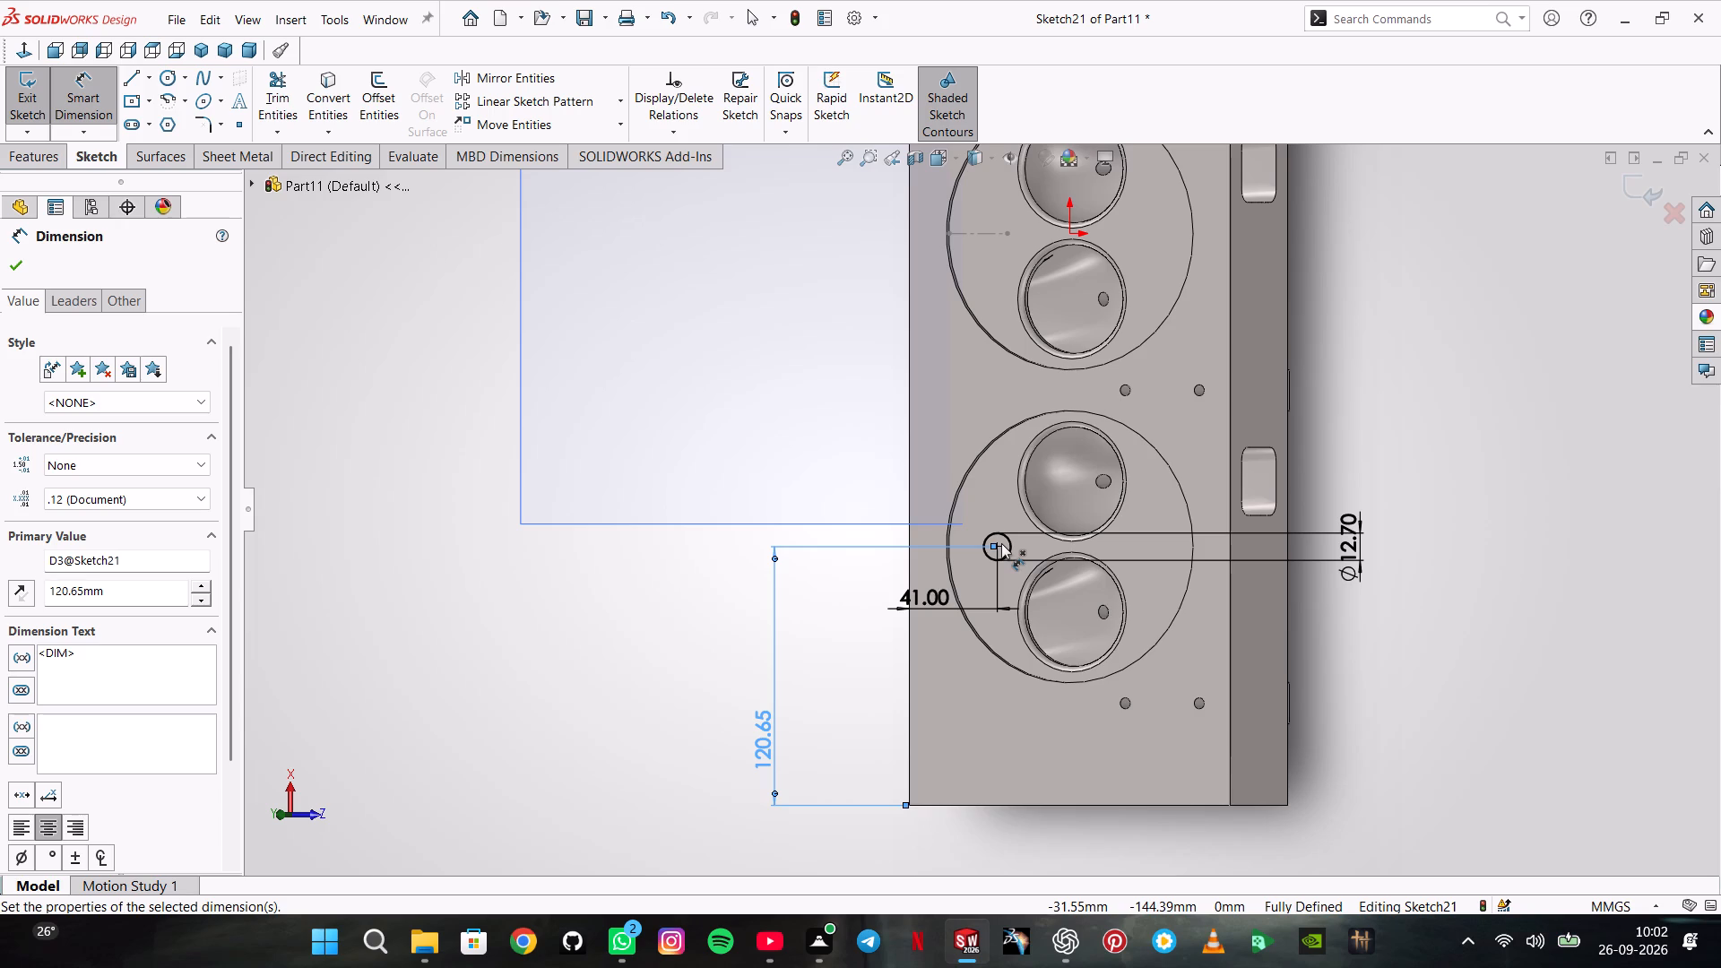
click(22, 269)
Cut the 12.7 mm circle through all from the inclined plane.
click(20, 144)
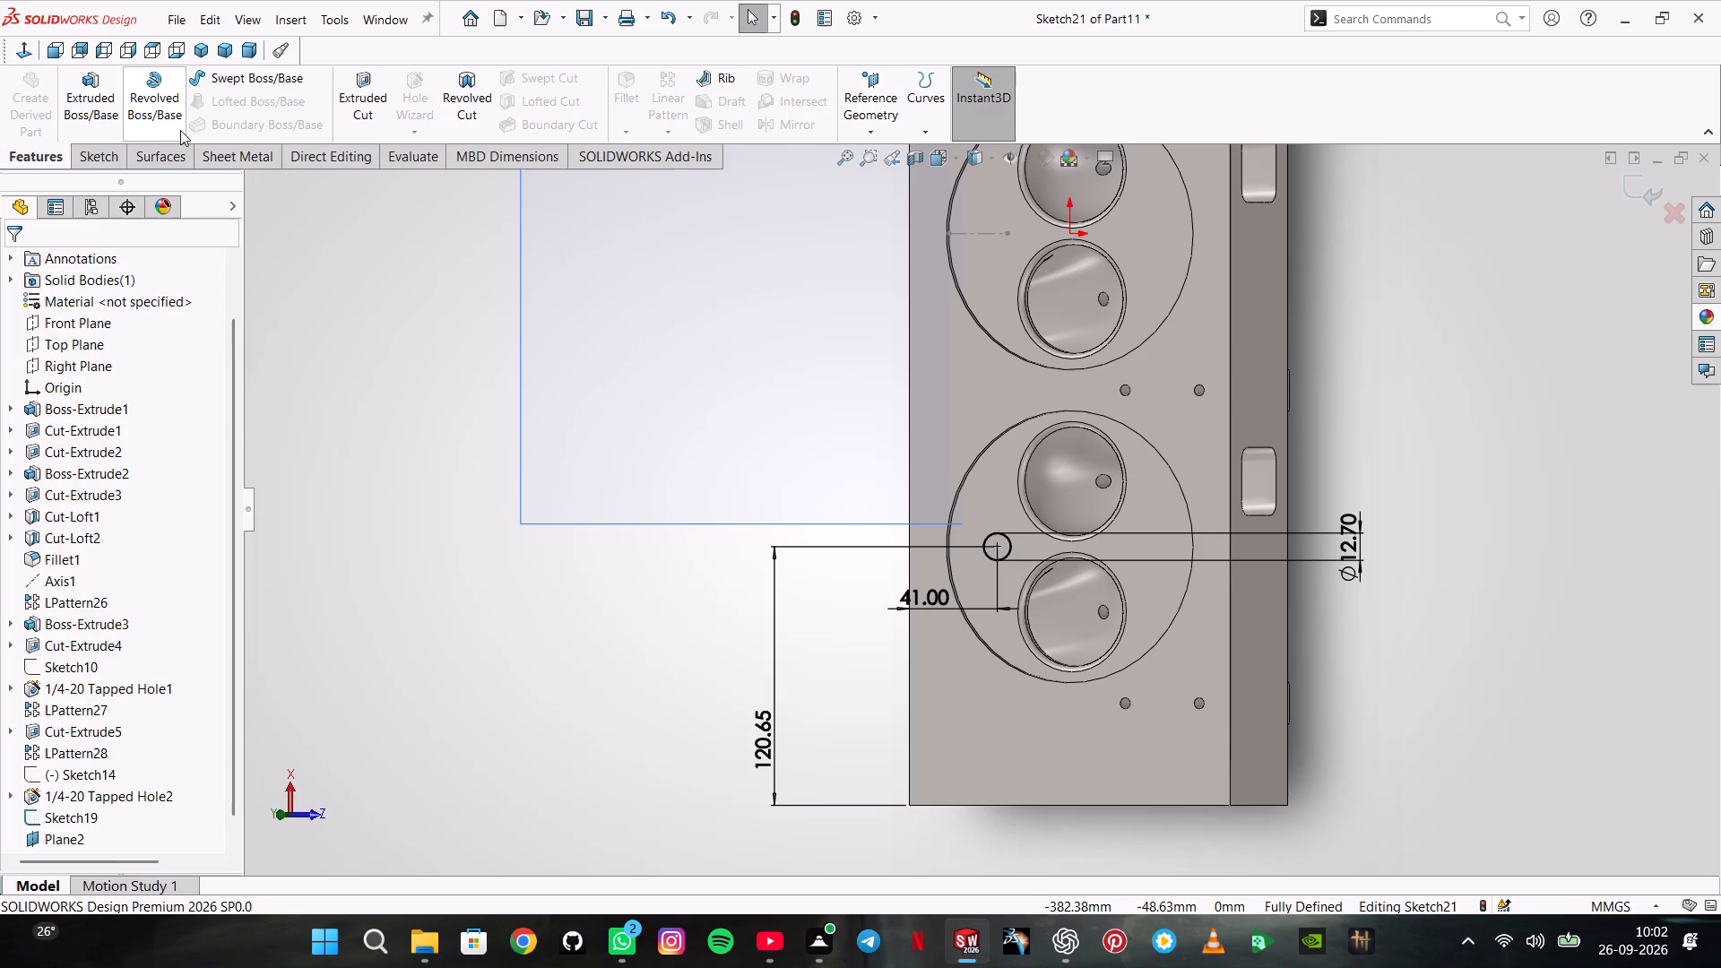
click(371, 102)
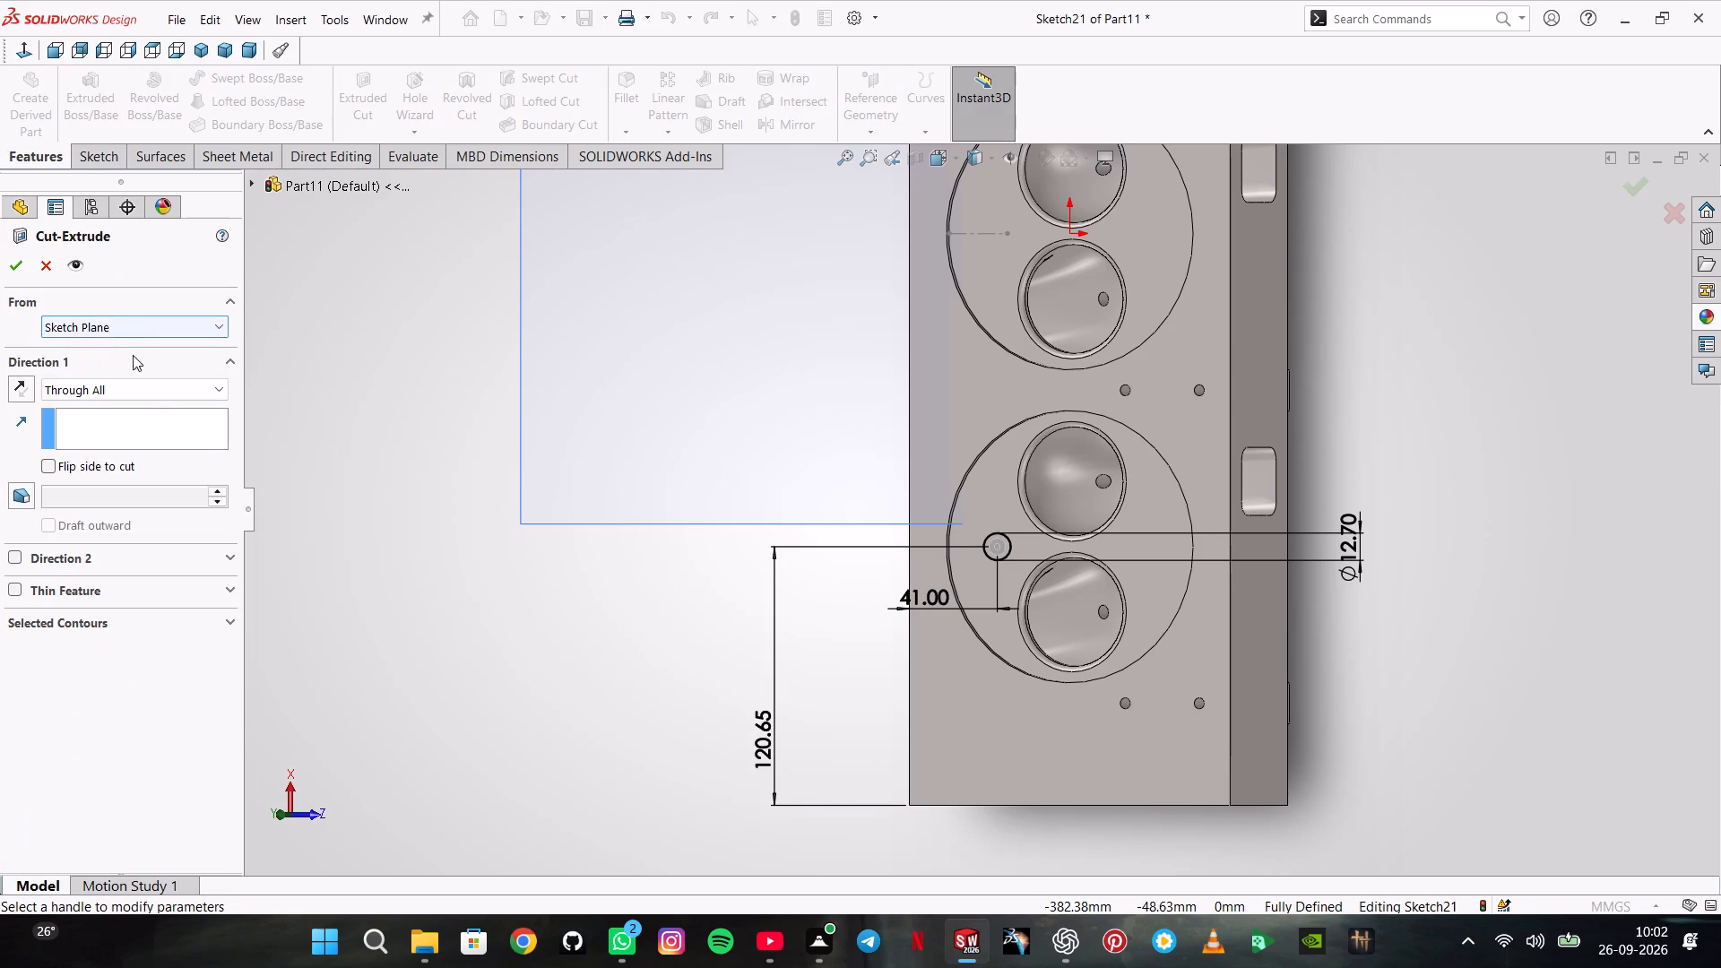
middle_drag(498, 635, 498, 630)
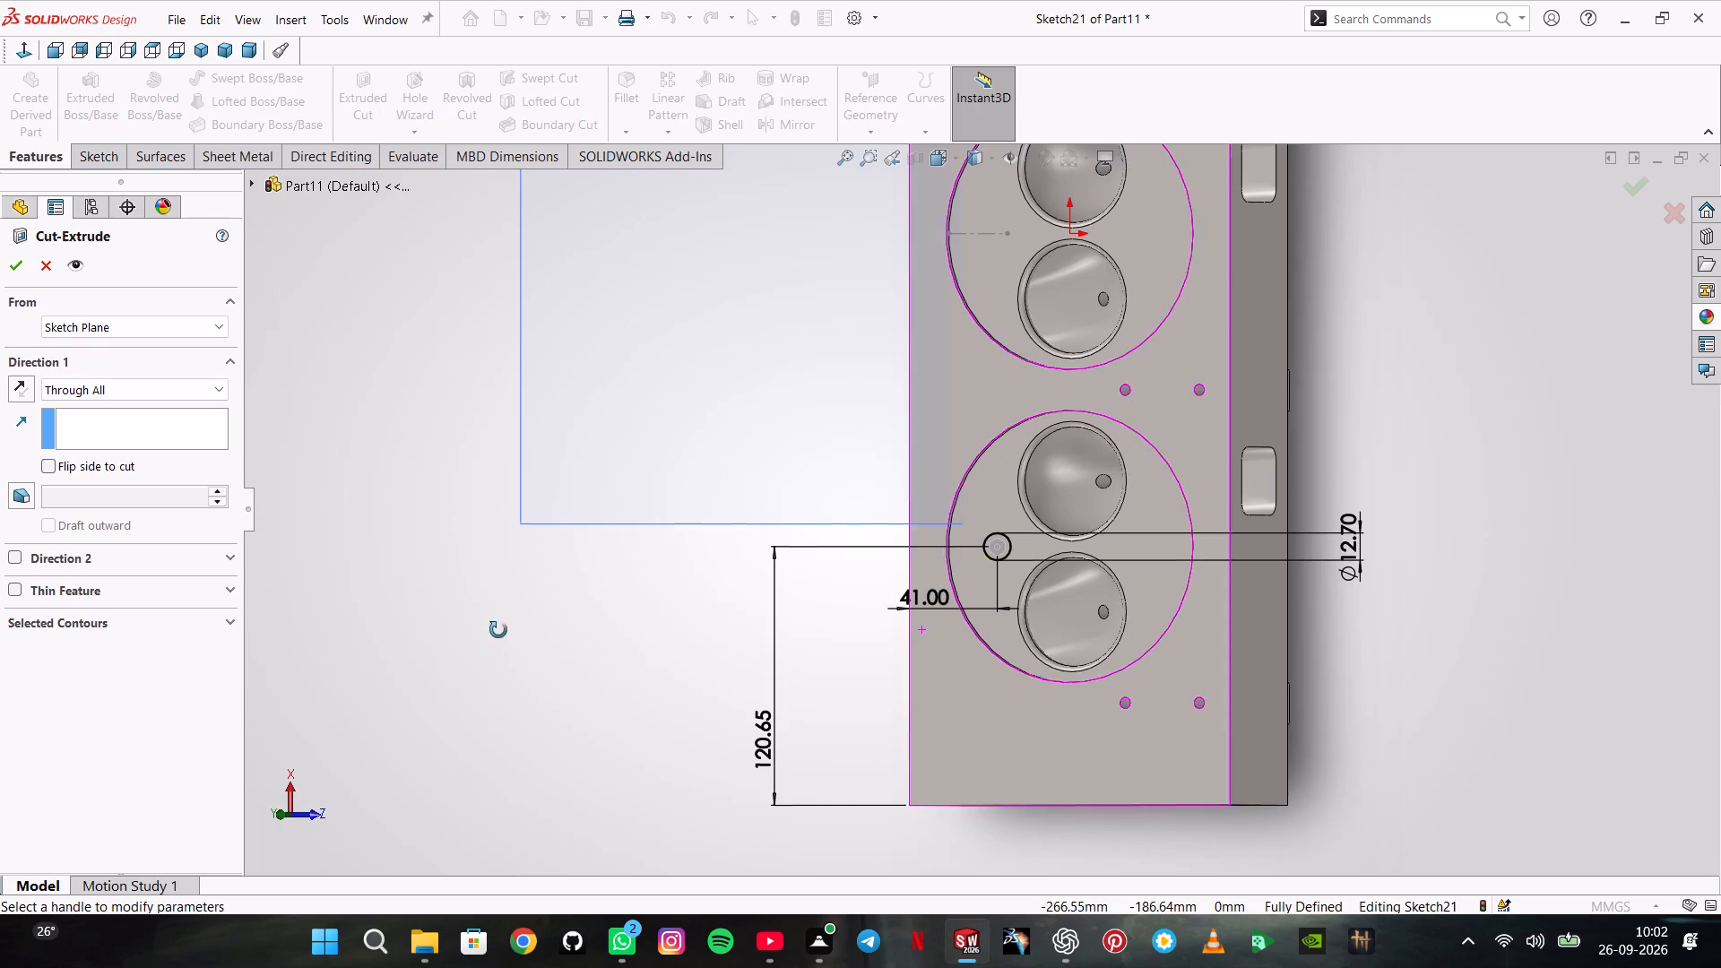
middle_drag(498, 630, 545, 374)
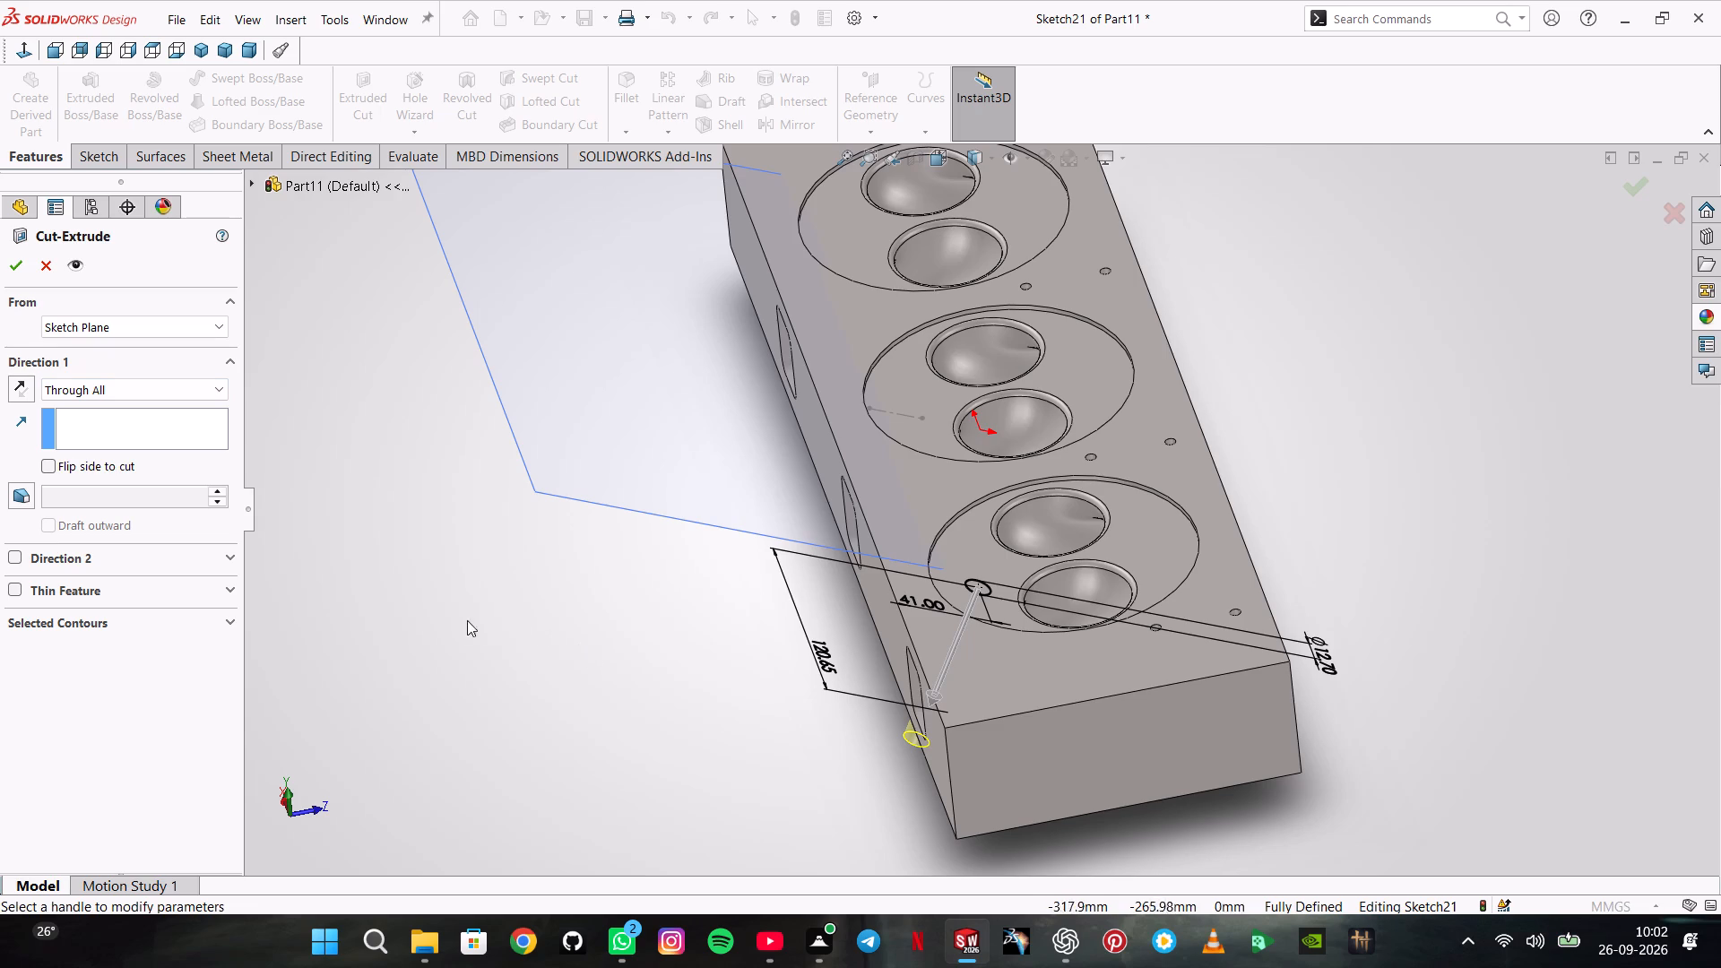
middle_click(779, 741)
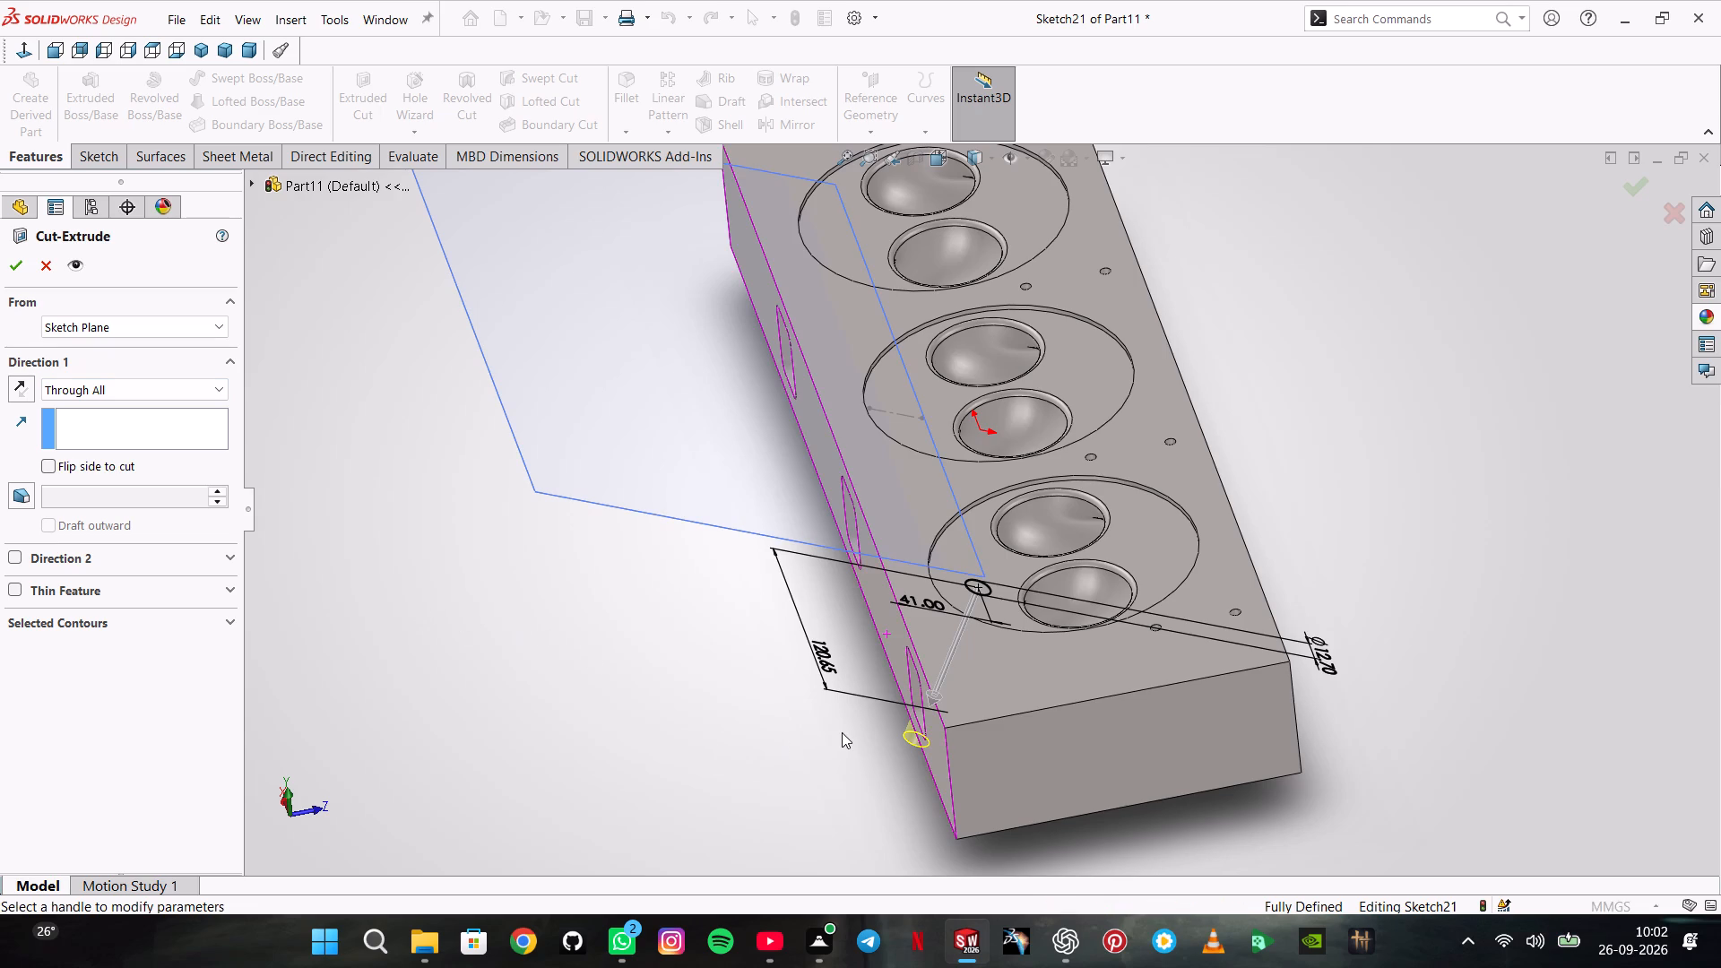
middle_drag(841, 732, 860, 713)
scroll(841, 732, up, 1)
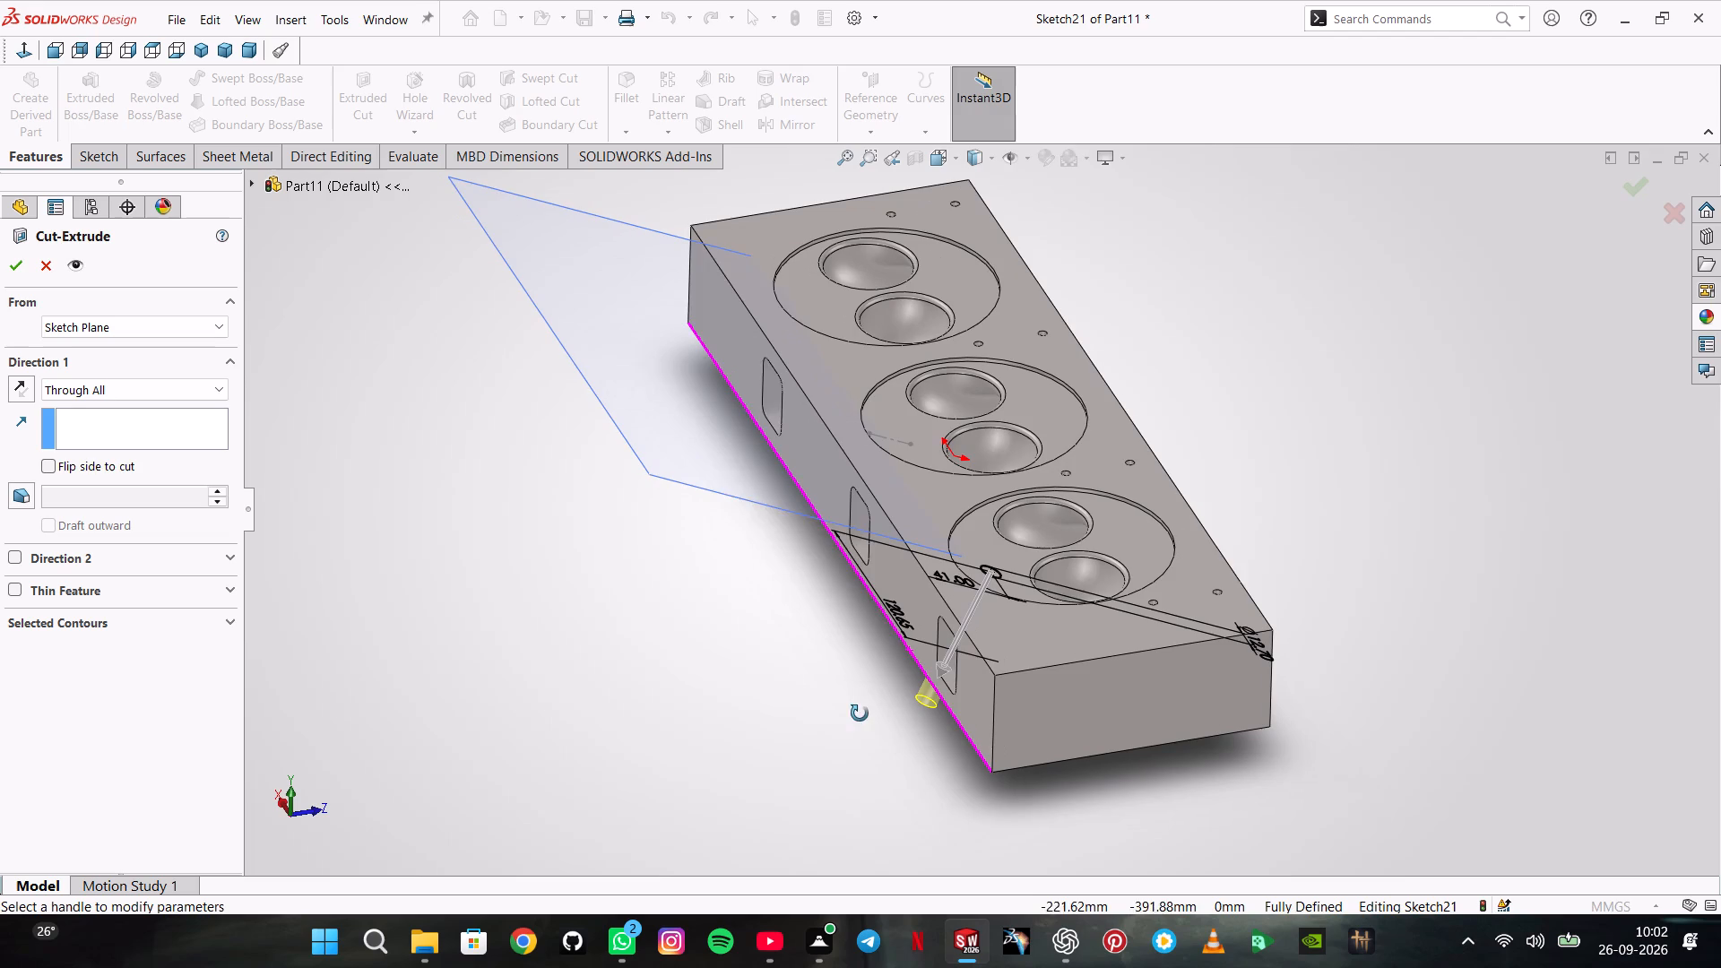
middle_drag(860, 713, 858, 714)
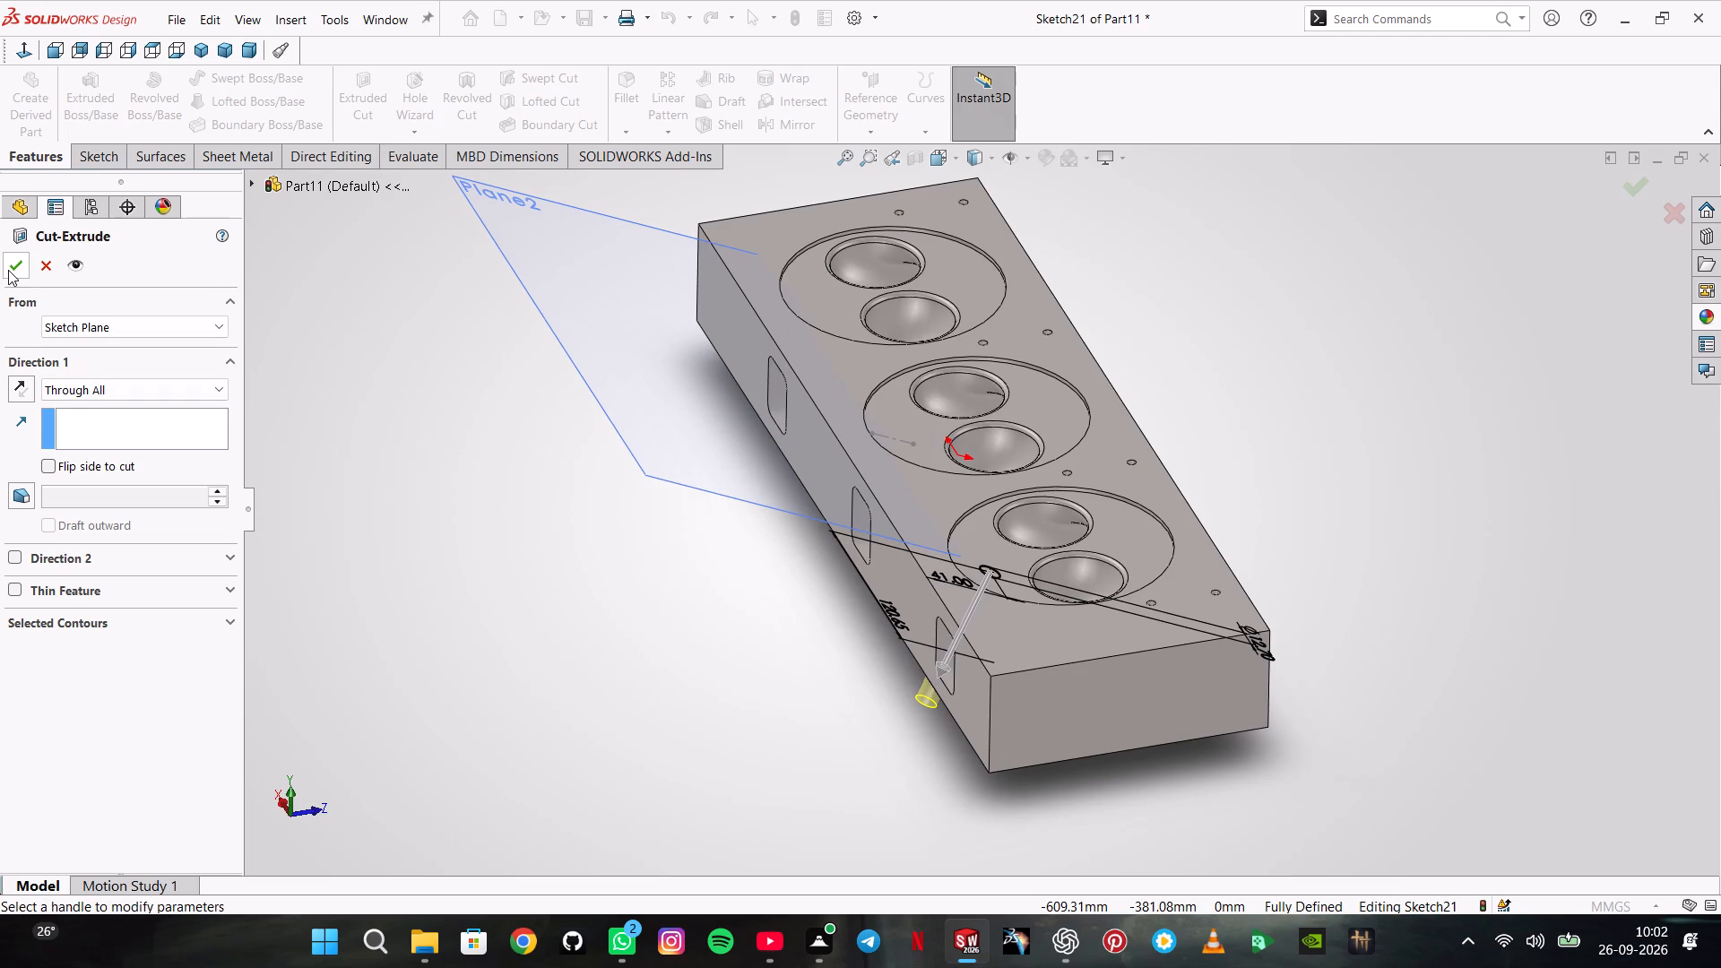
click(8, 270)
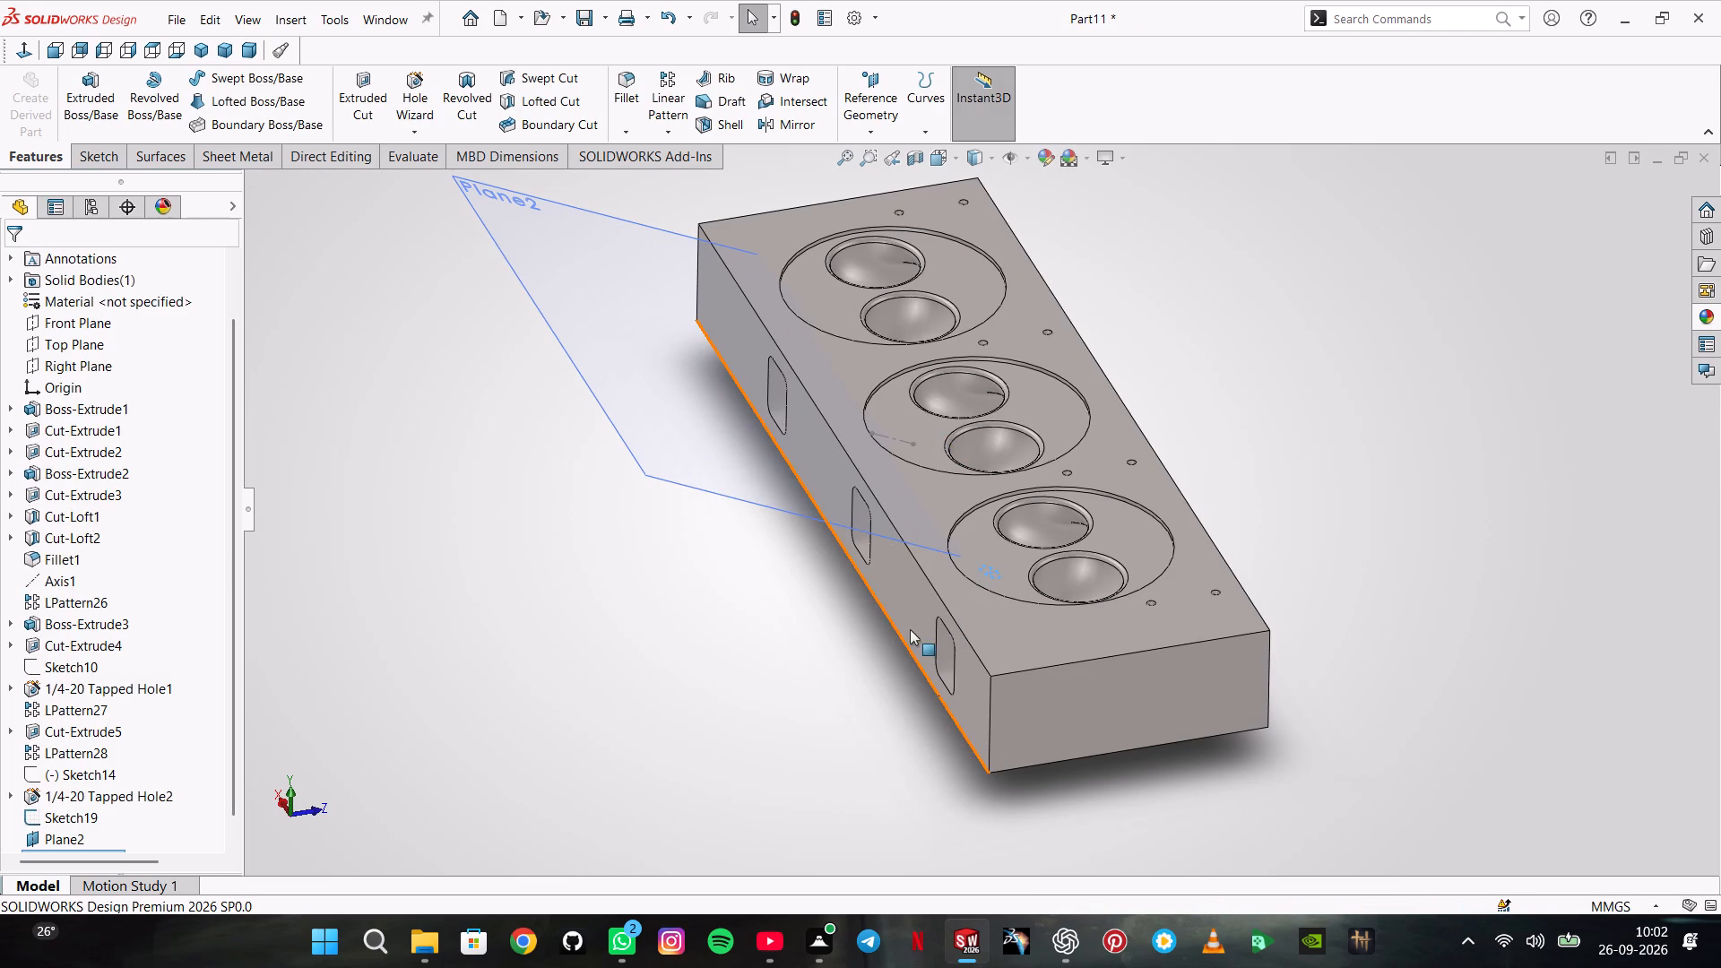
Edit the angled 12.7 mm hole's cut so that it runs through all in both directions.
click(790, 630)
middle_drag(811, 635, 928, 481)
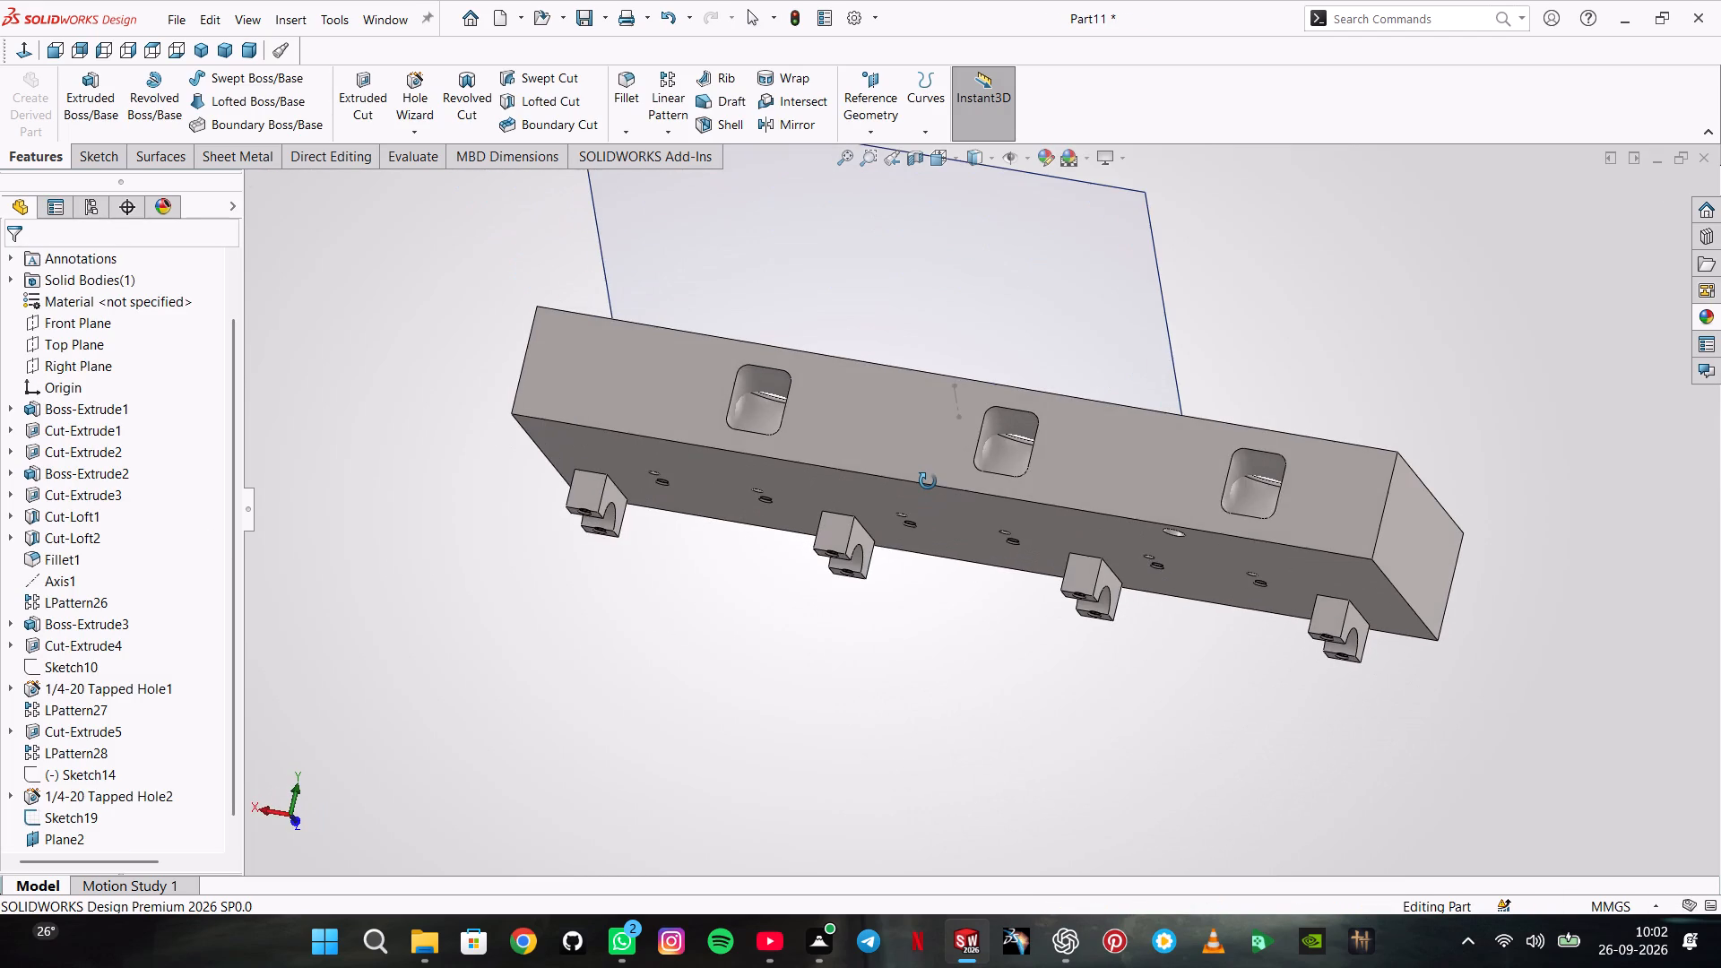
middle_drag(928, 481, 943, 453)
middle_drag(955, 436, 797, 743)
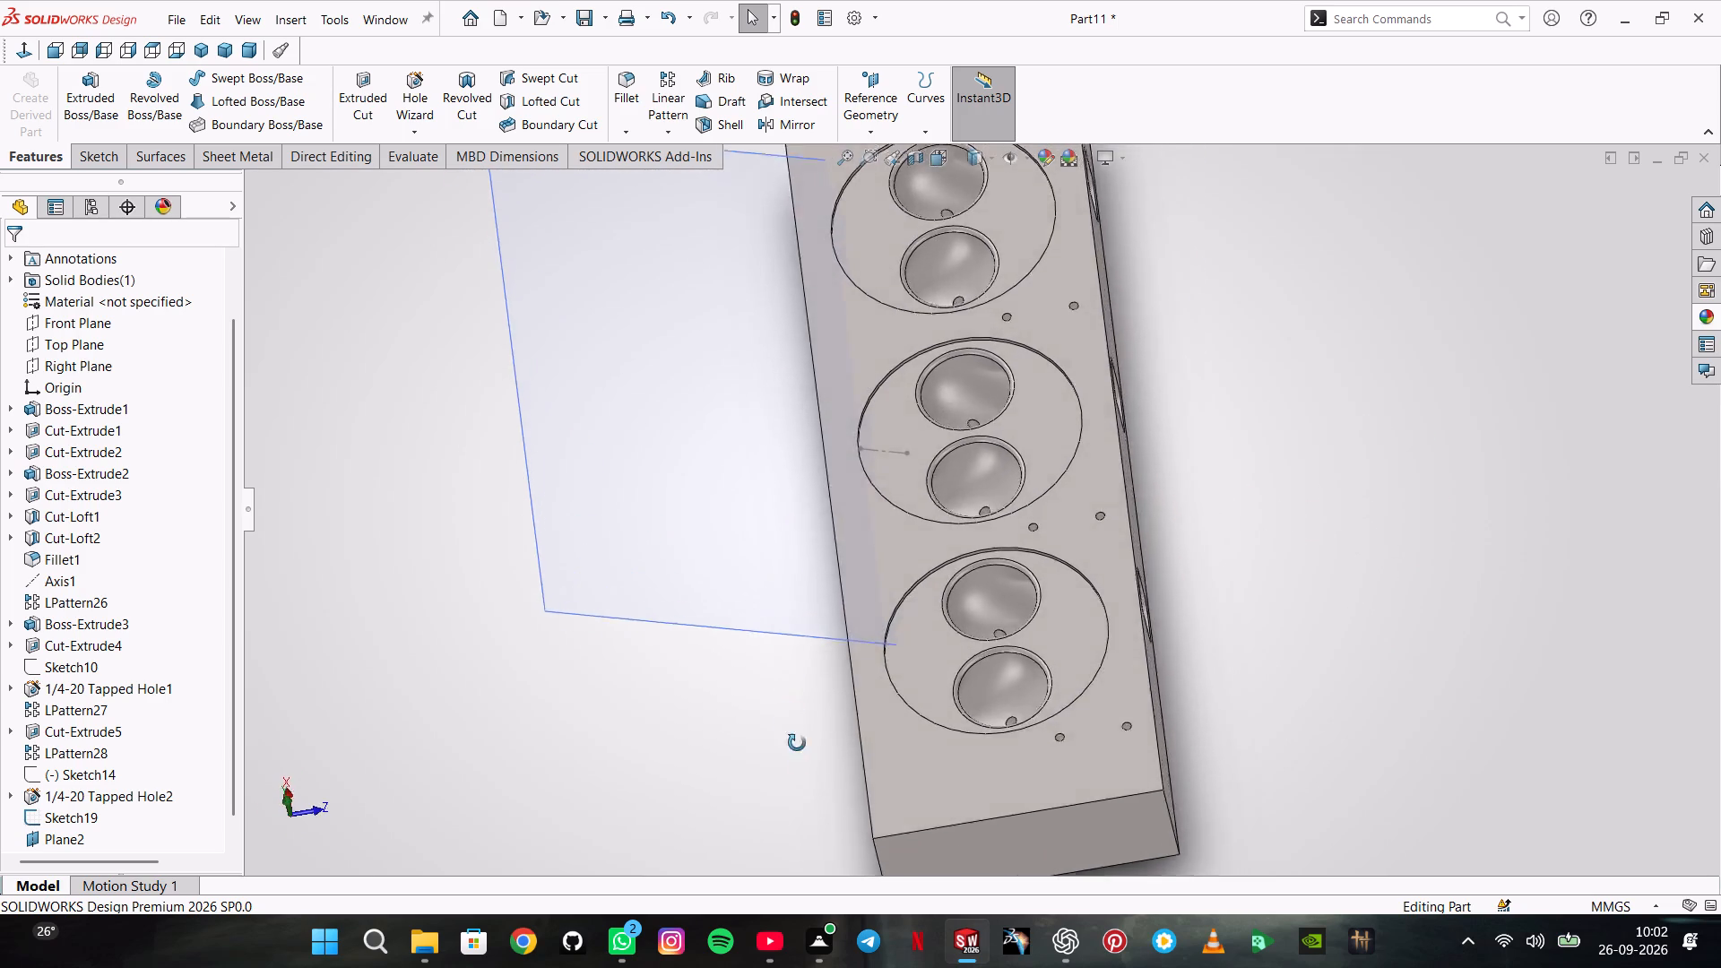
middle_drag(797, 743, 830, 685)
scroll(800, 748, up, 1)
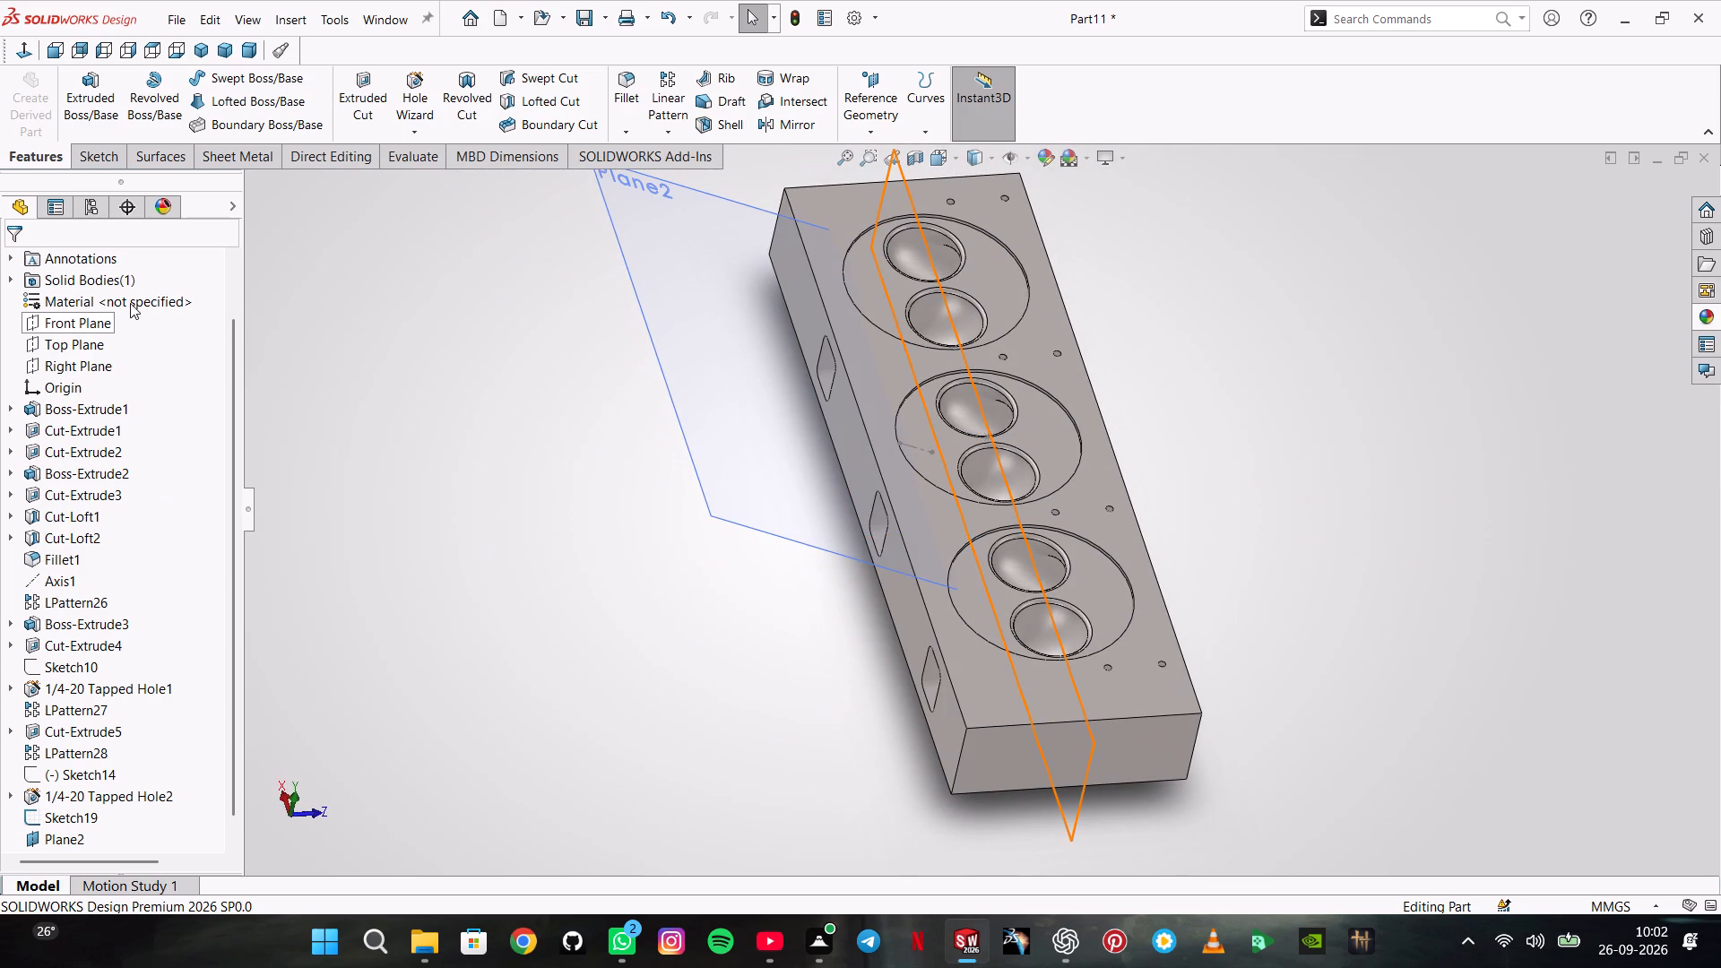
scroll(106, 742, down, 4)
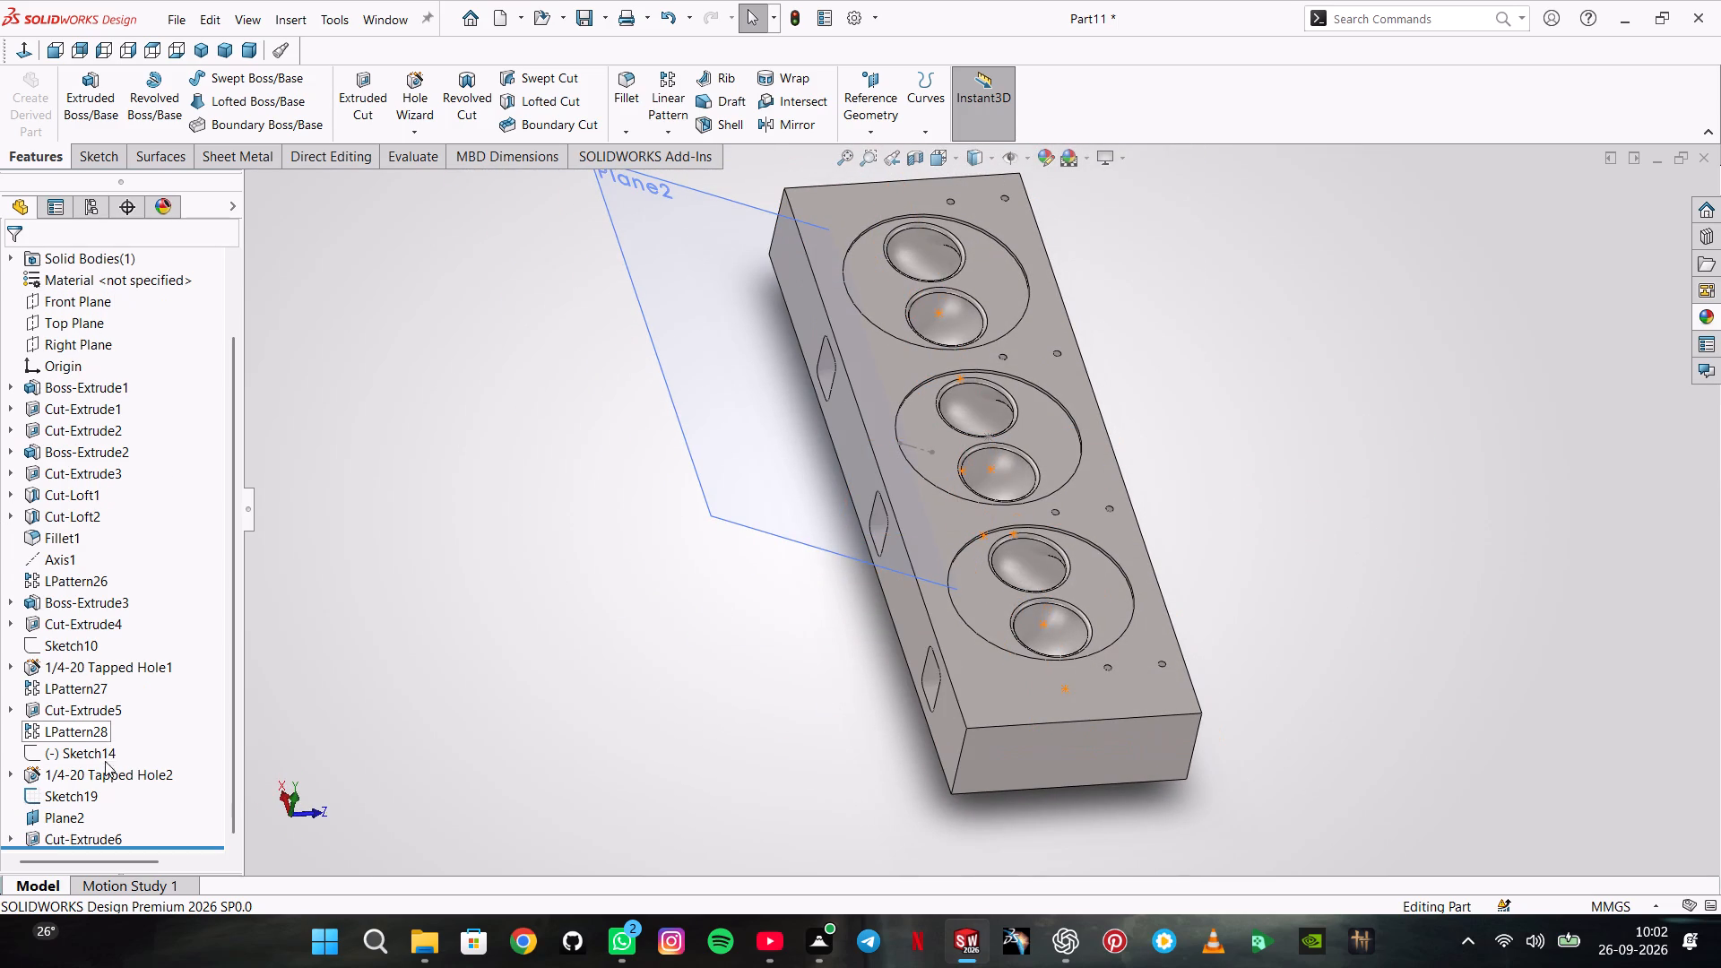
right_click(85, 831)
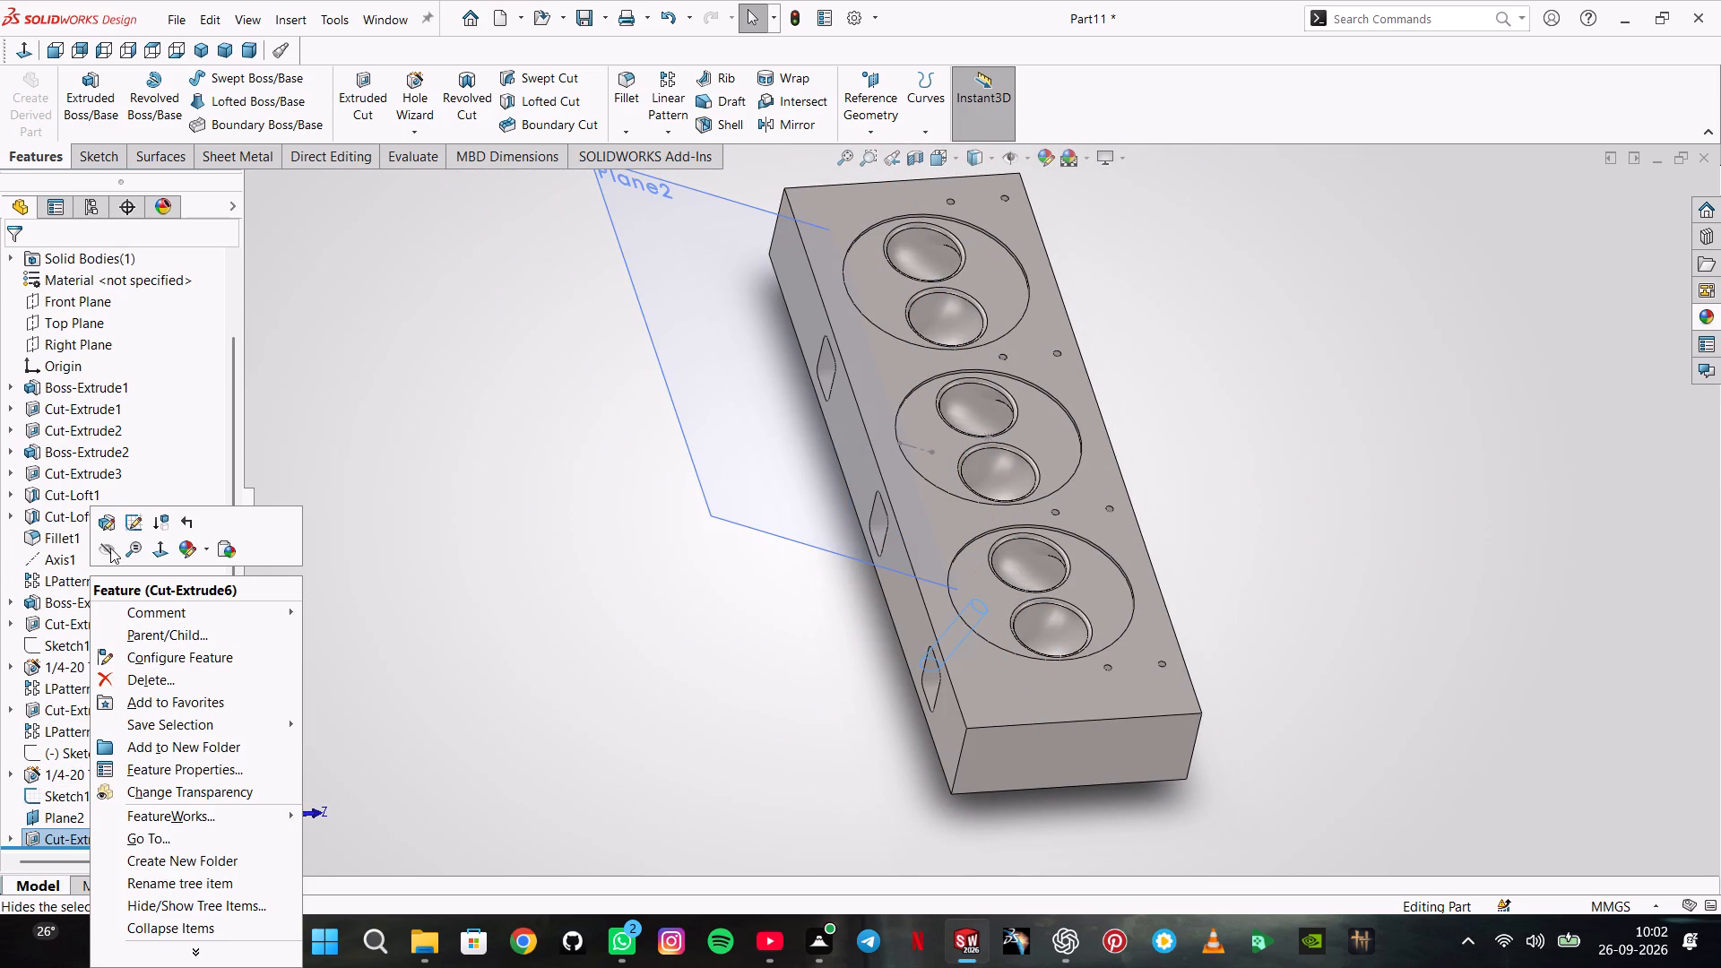
click(112, 521)
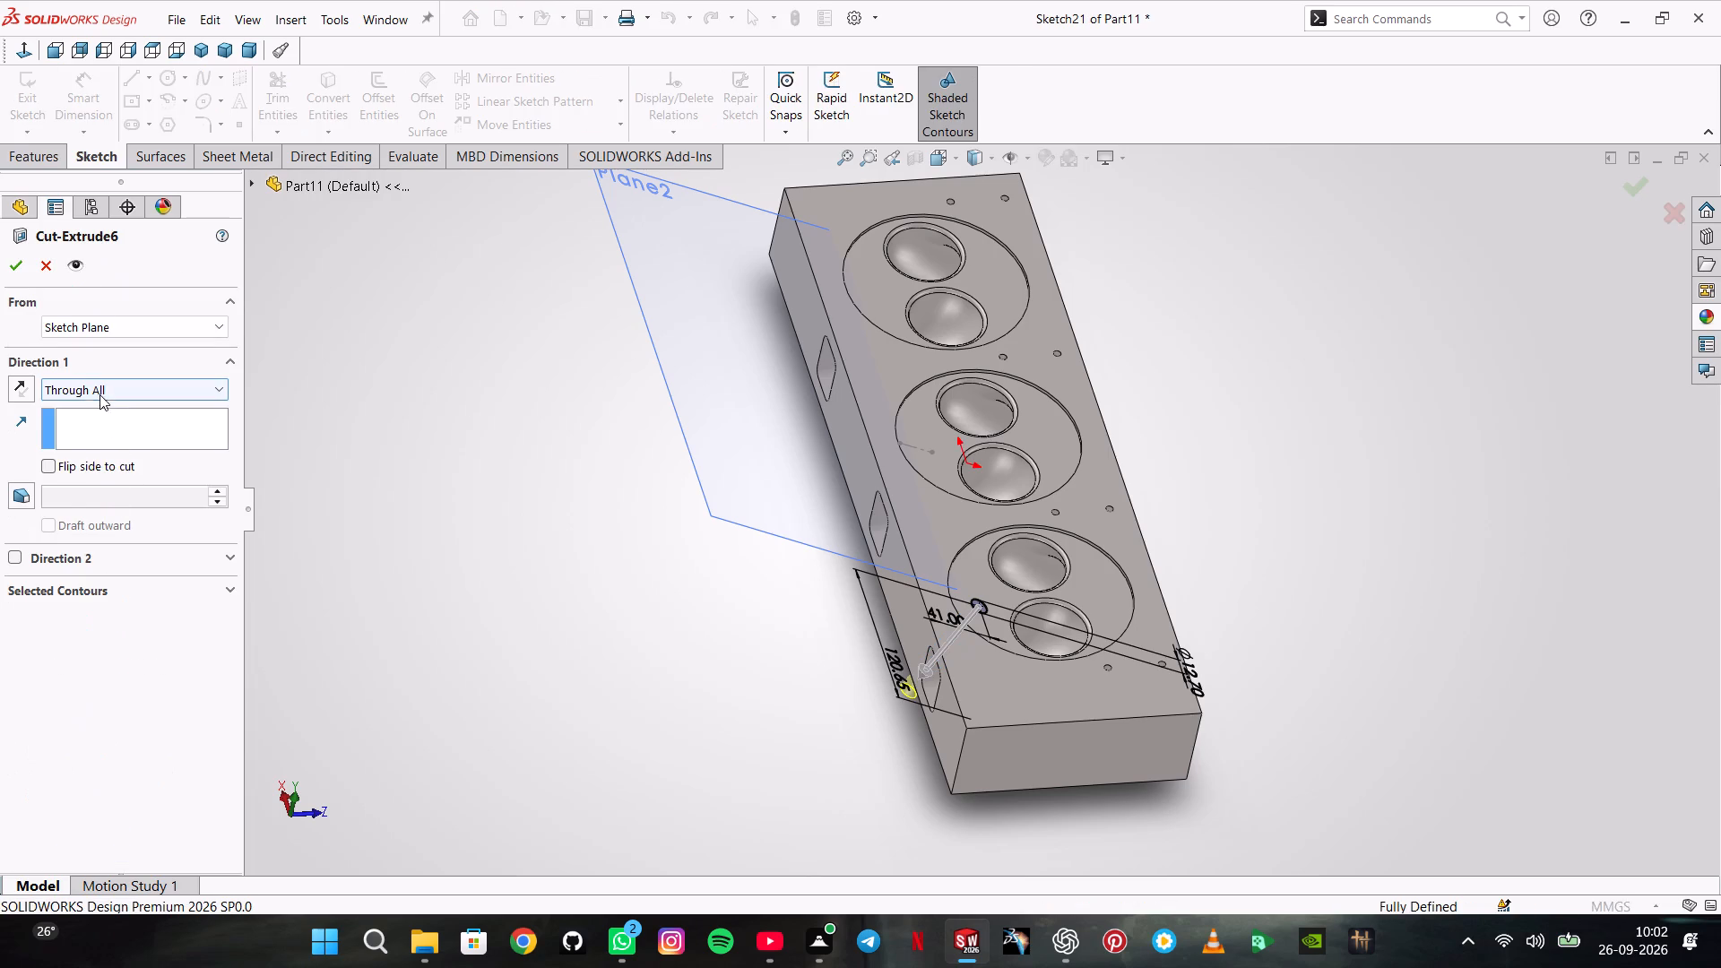
click(99, 393)
click(110, 434)
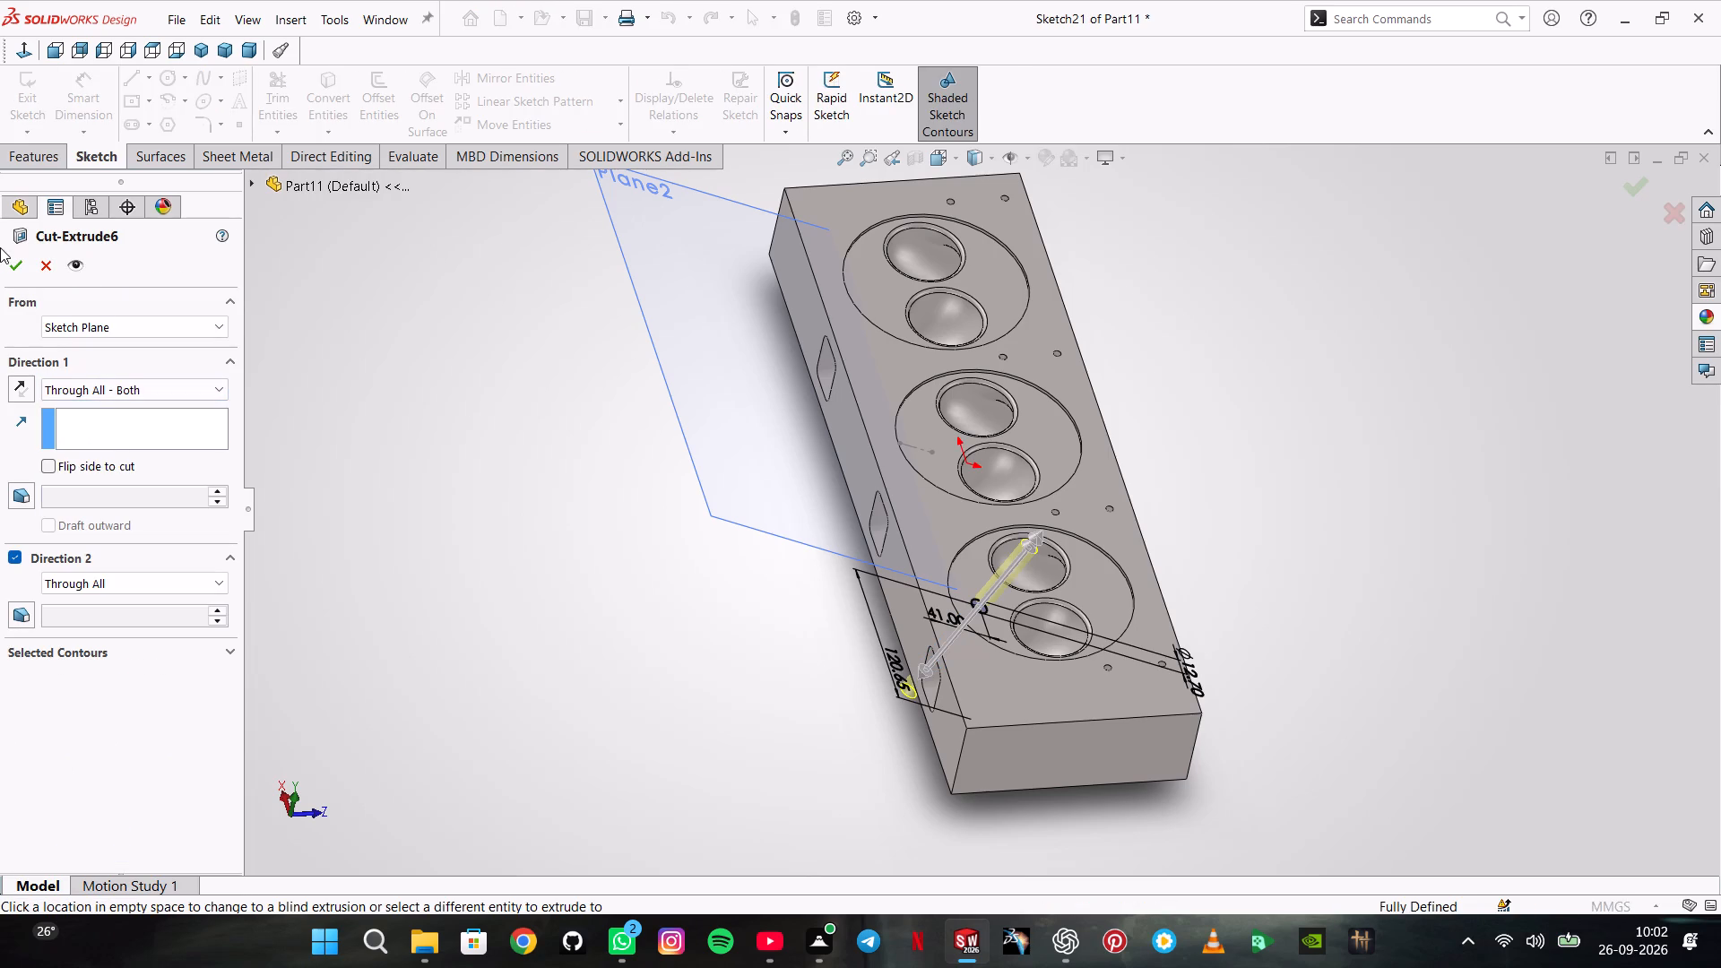
click(13, 262)
click(471, 456)
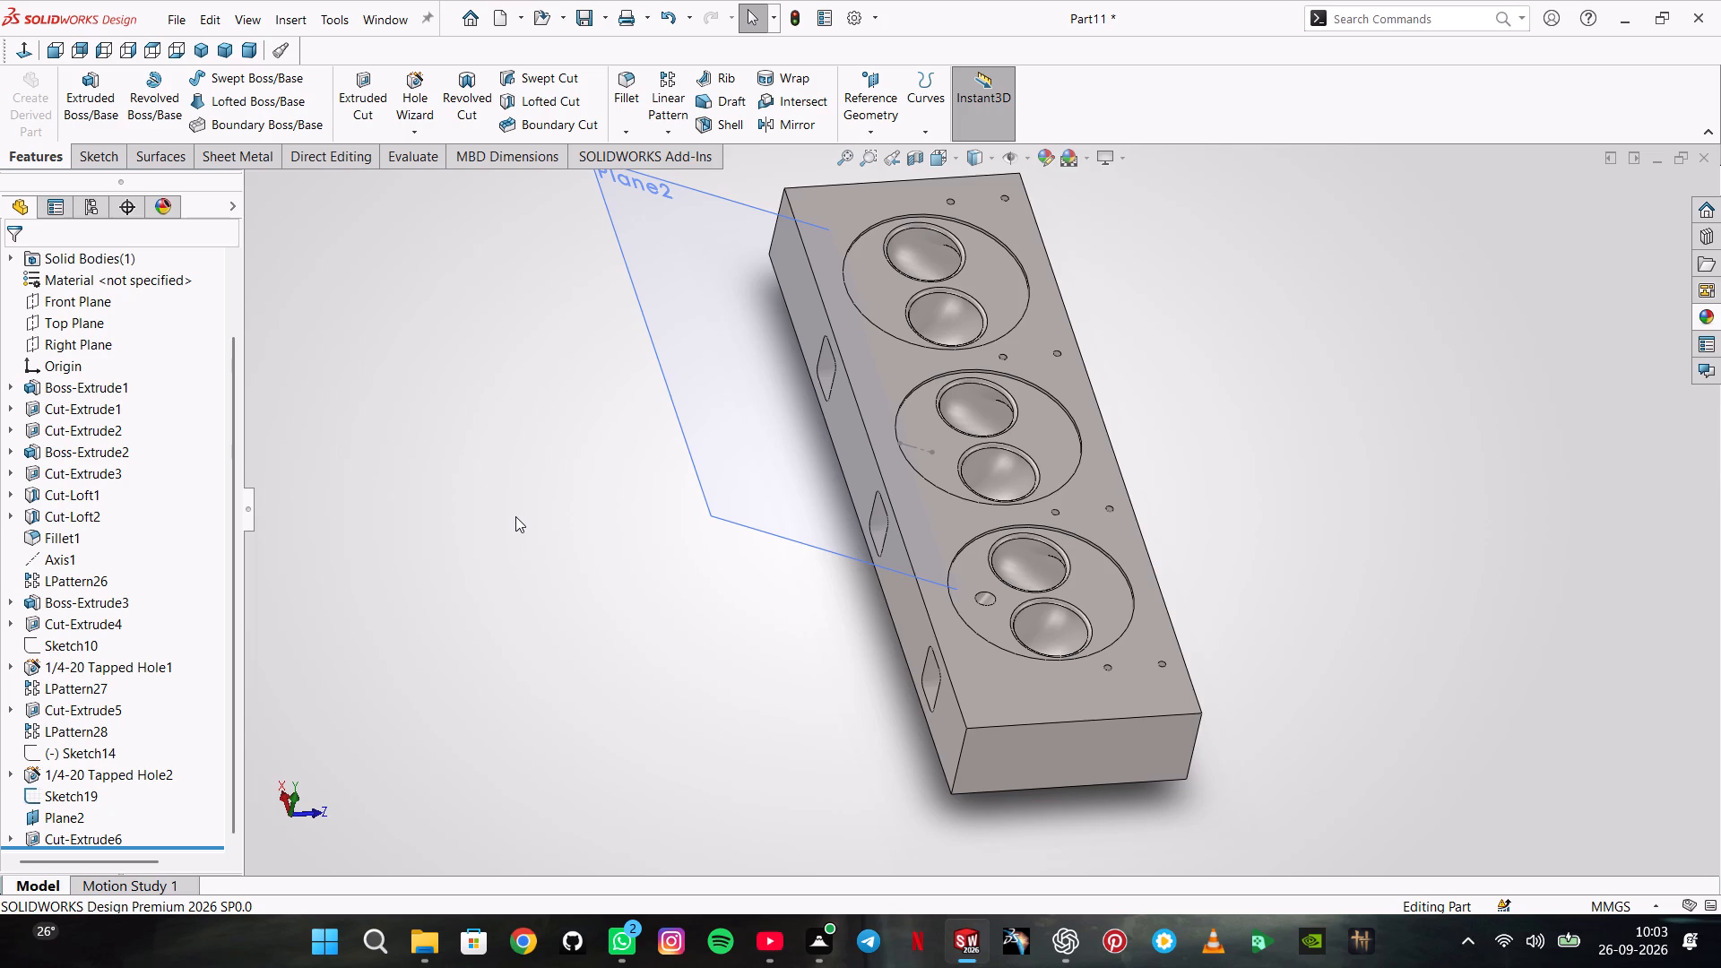
Start a sketch on the inclined plane and draw a circle about 31 mm in diameter centred on the angled 12.7 mm hole.
click(709, 379)
click(780, 323)
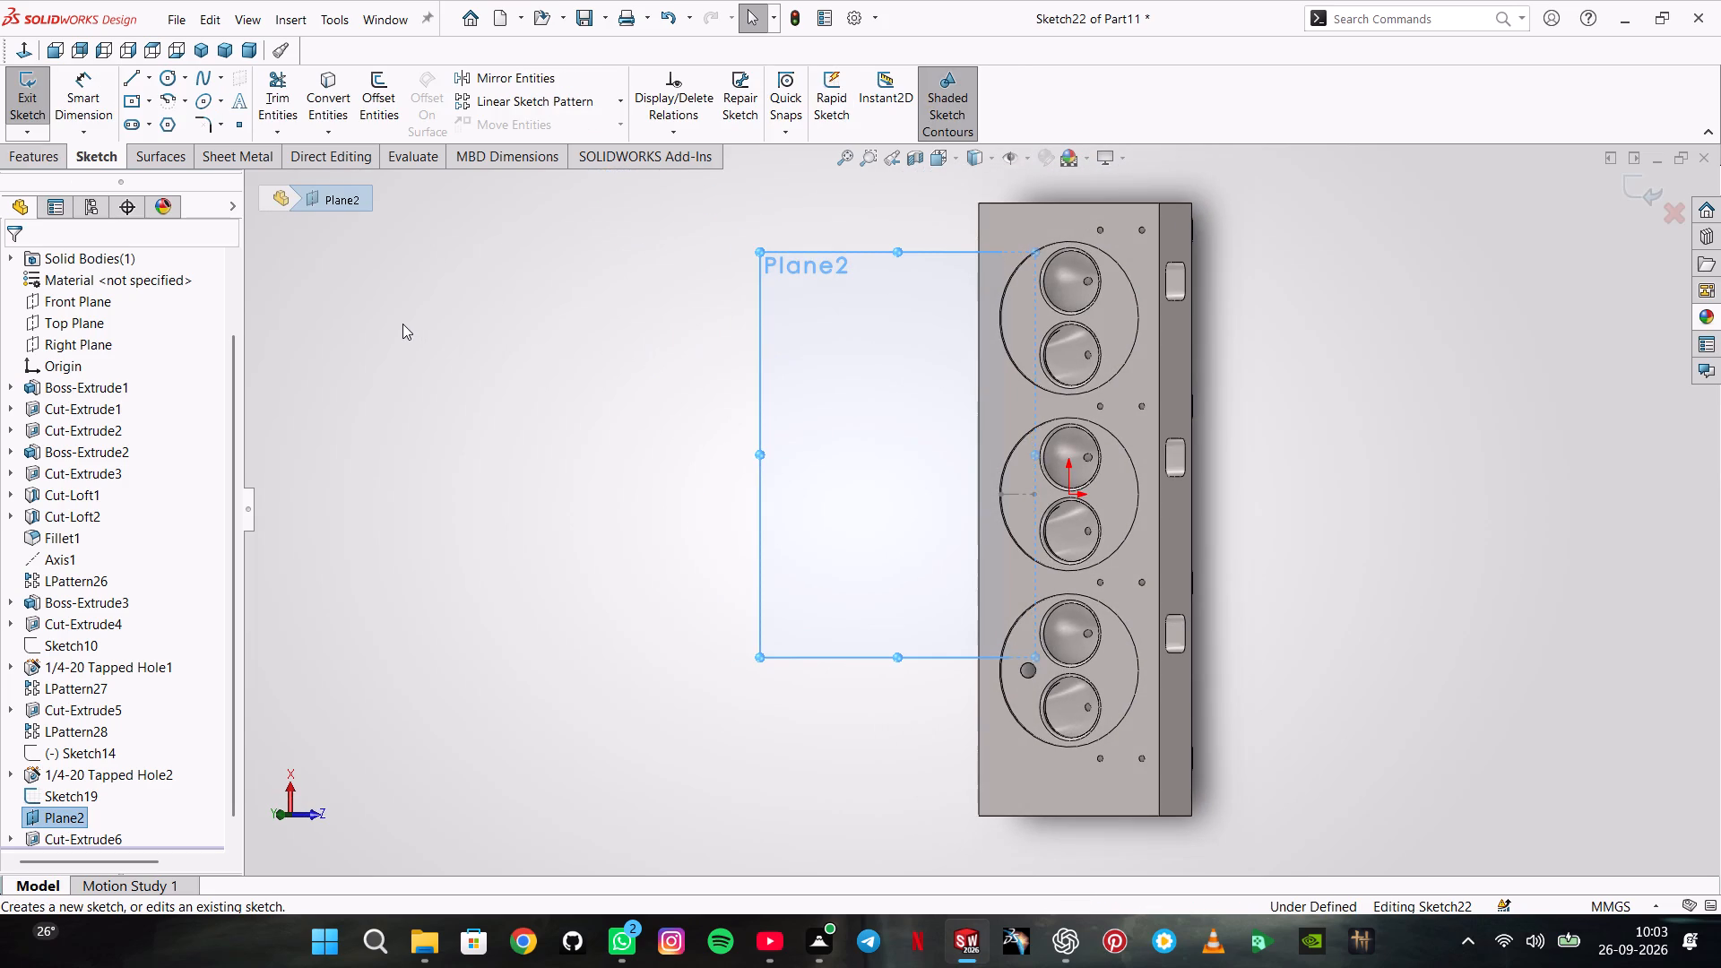
click(162, 82)
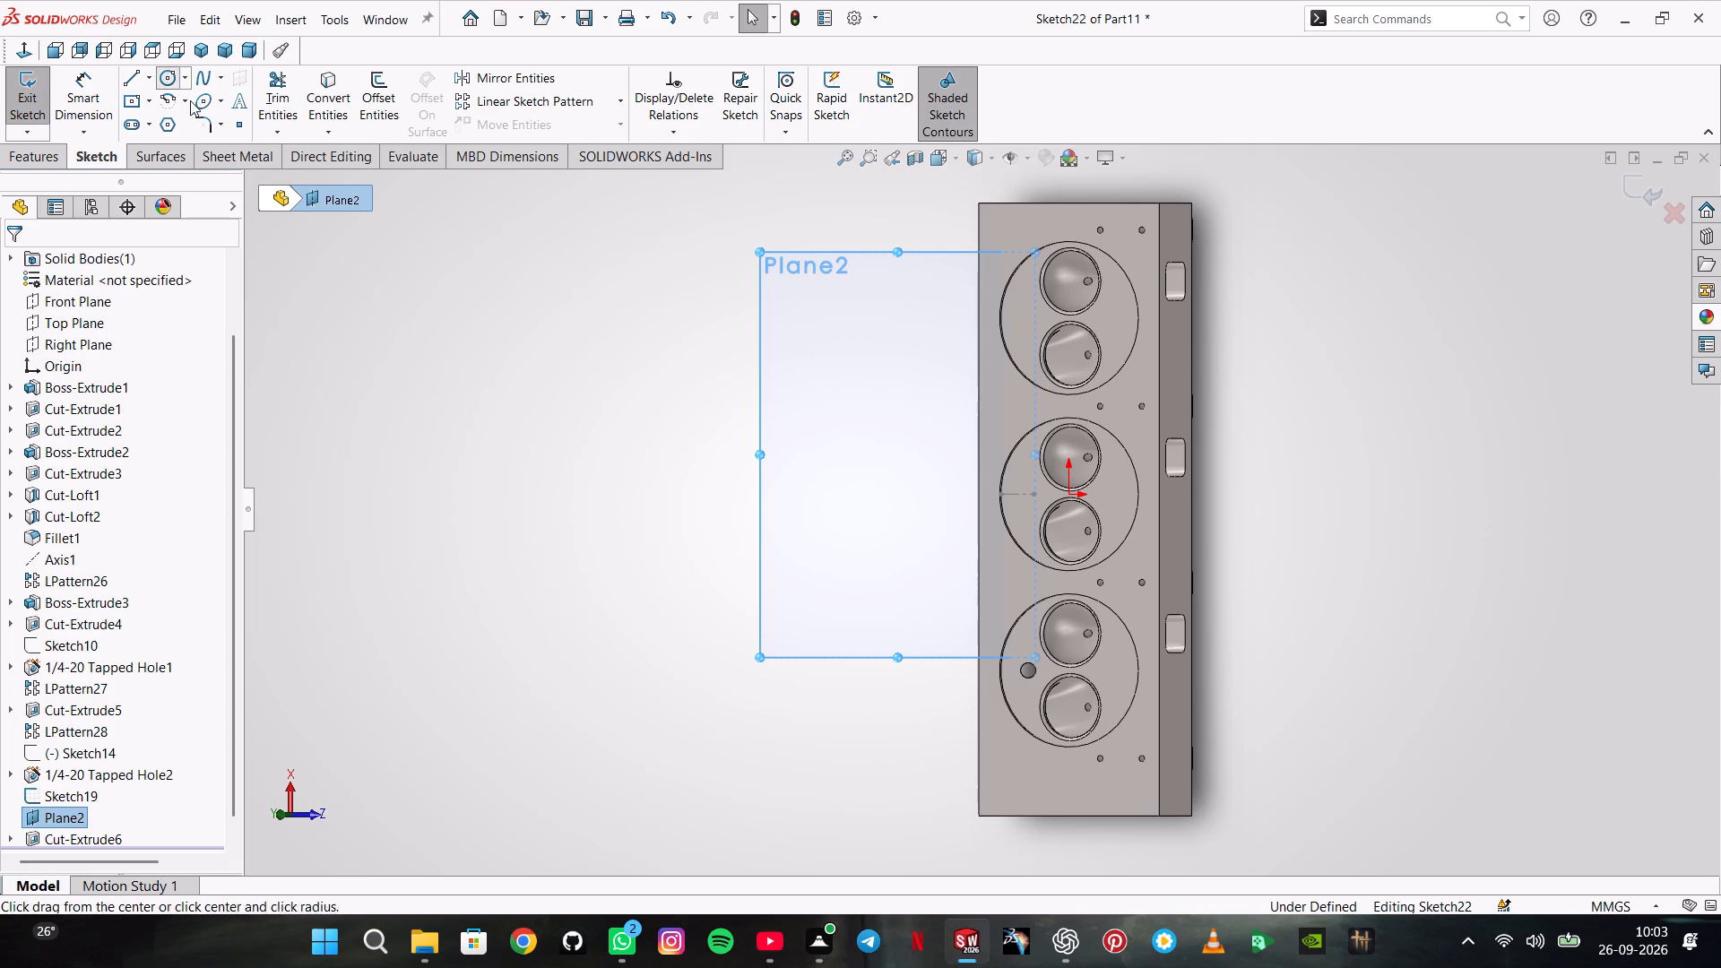
scroll(997, 633, down, 4)
middle_drag(1059, 705, 1066, 705)
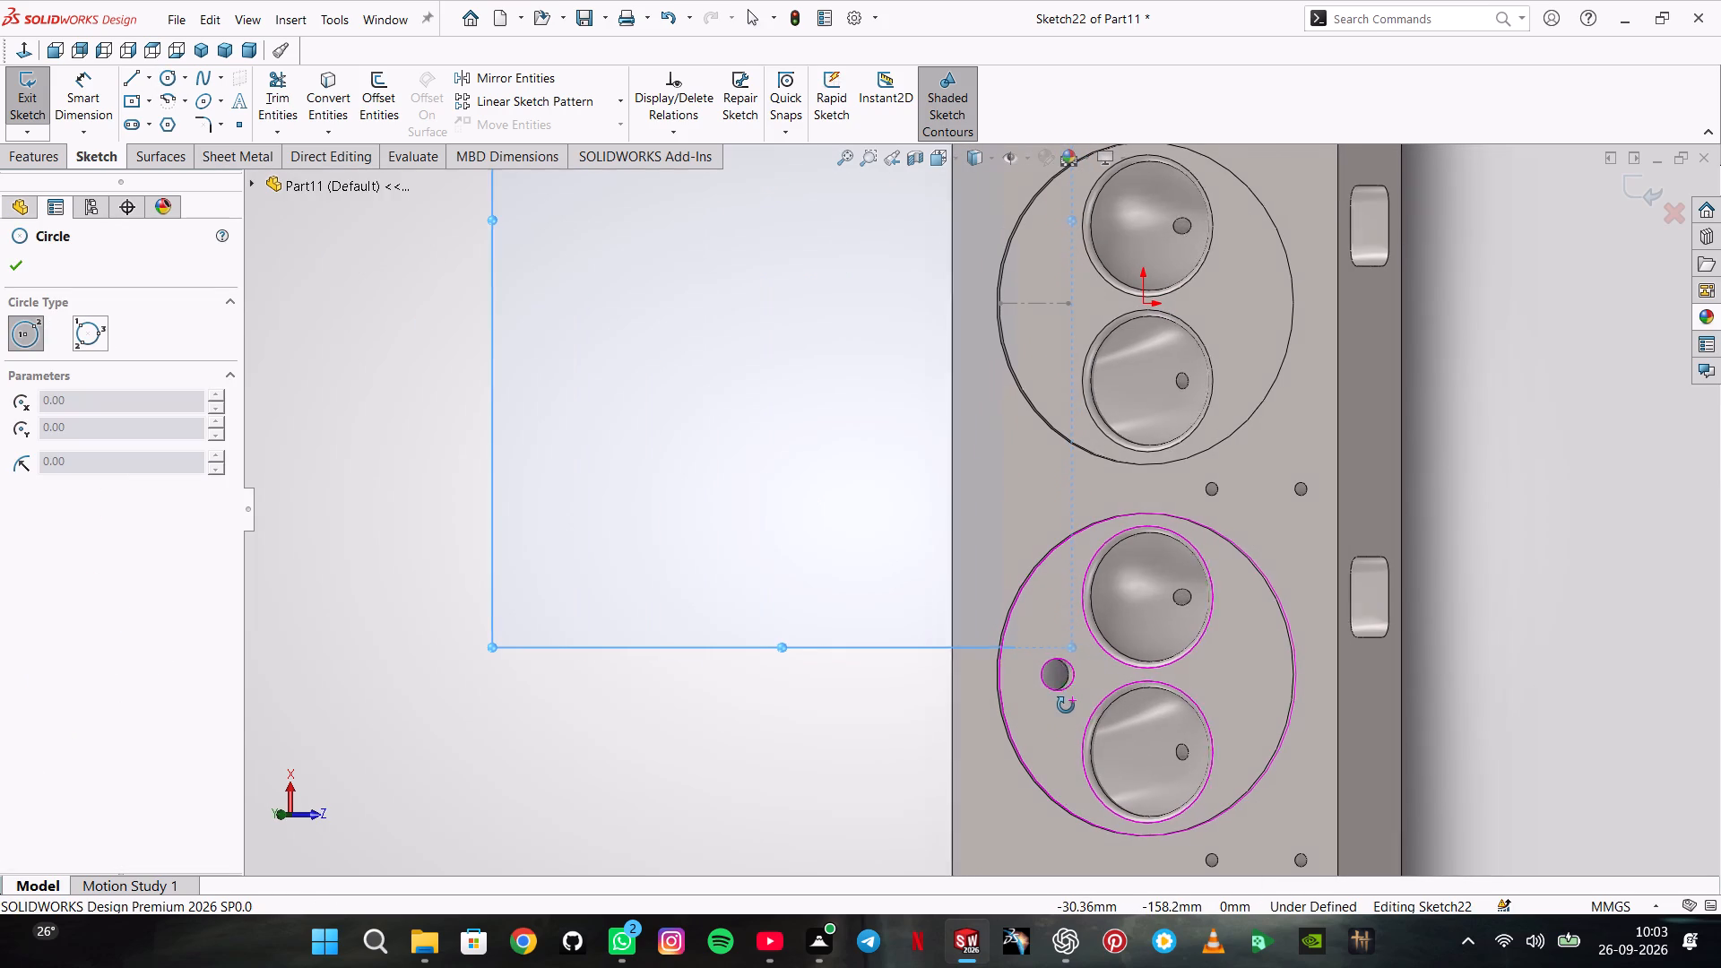
middle_drag(1066, 705, 1074, 712)
scroll(1080, 655, down, 2)
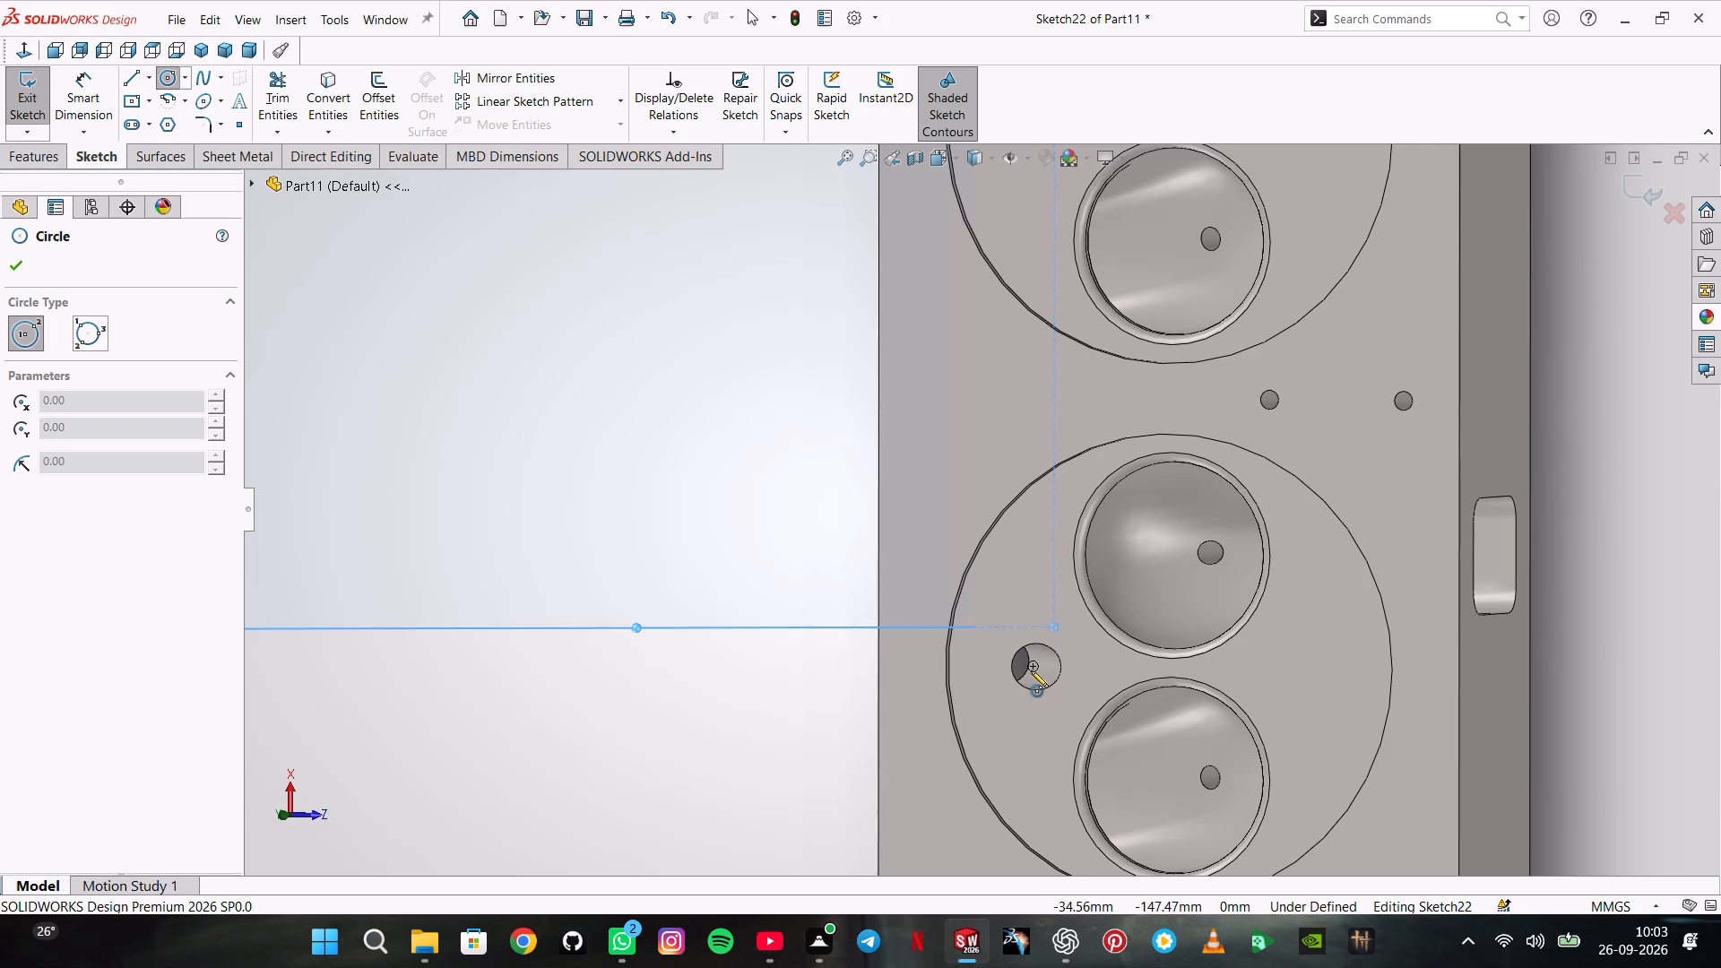
click(1033, 669)
click(1053, 719)
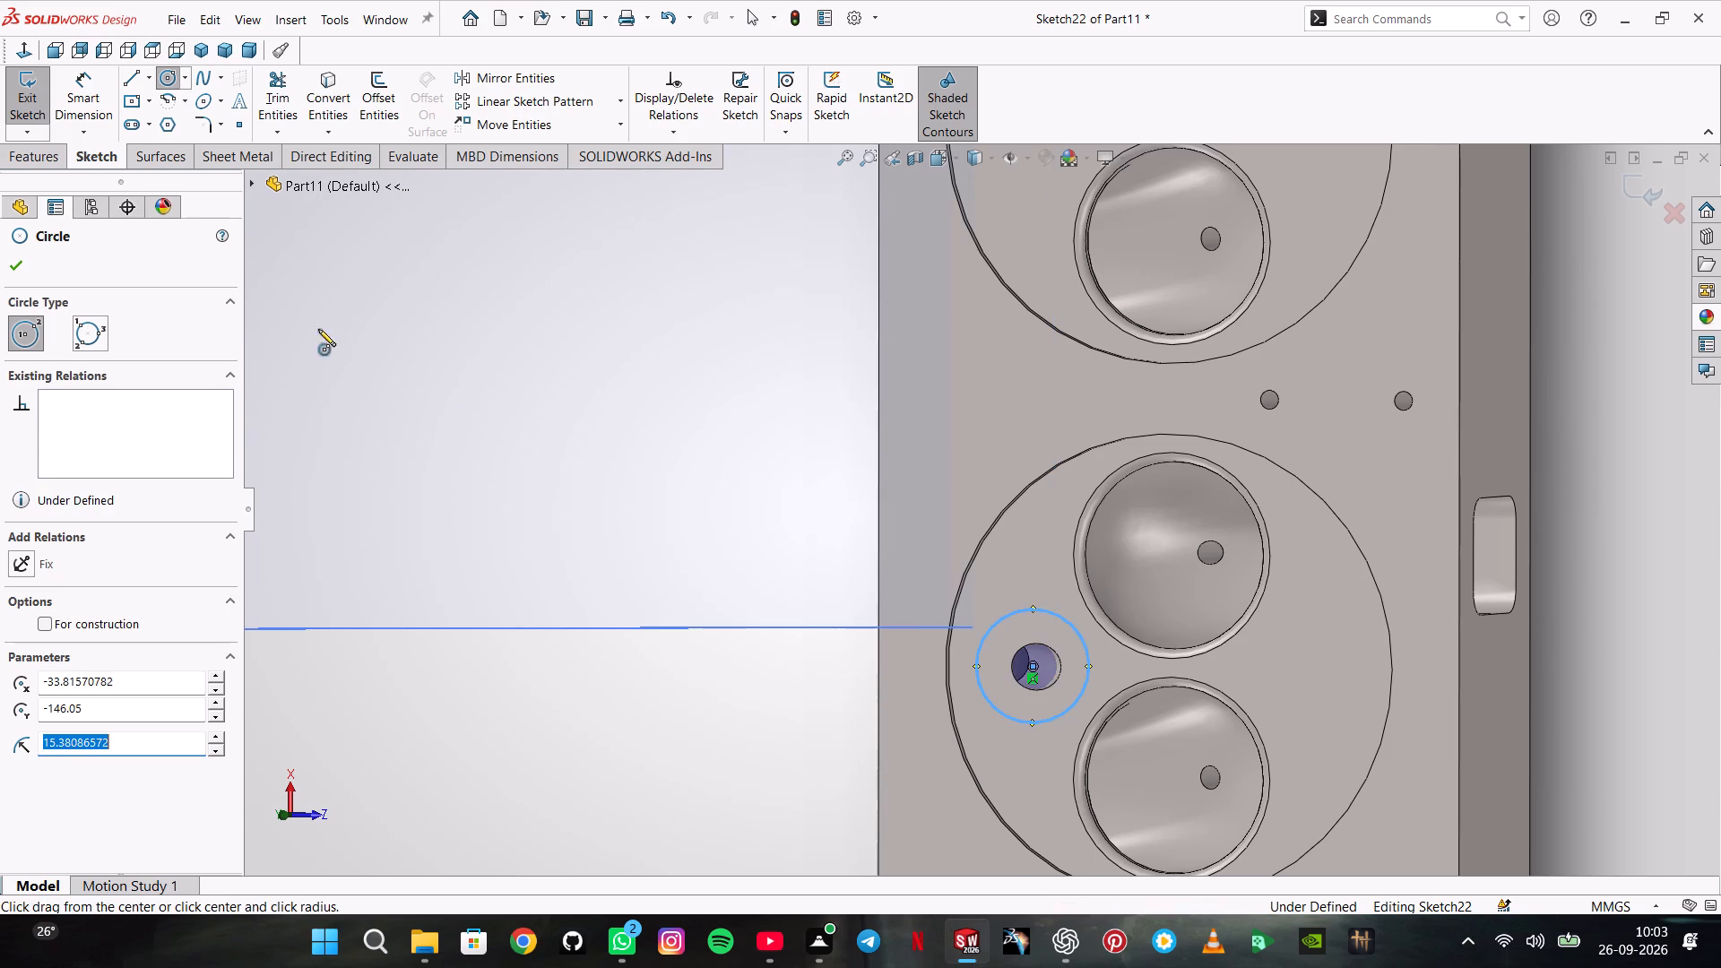
Dimension the new circle's diameter as 31.75 mm.
click(94, 103)
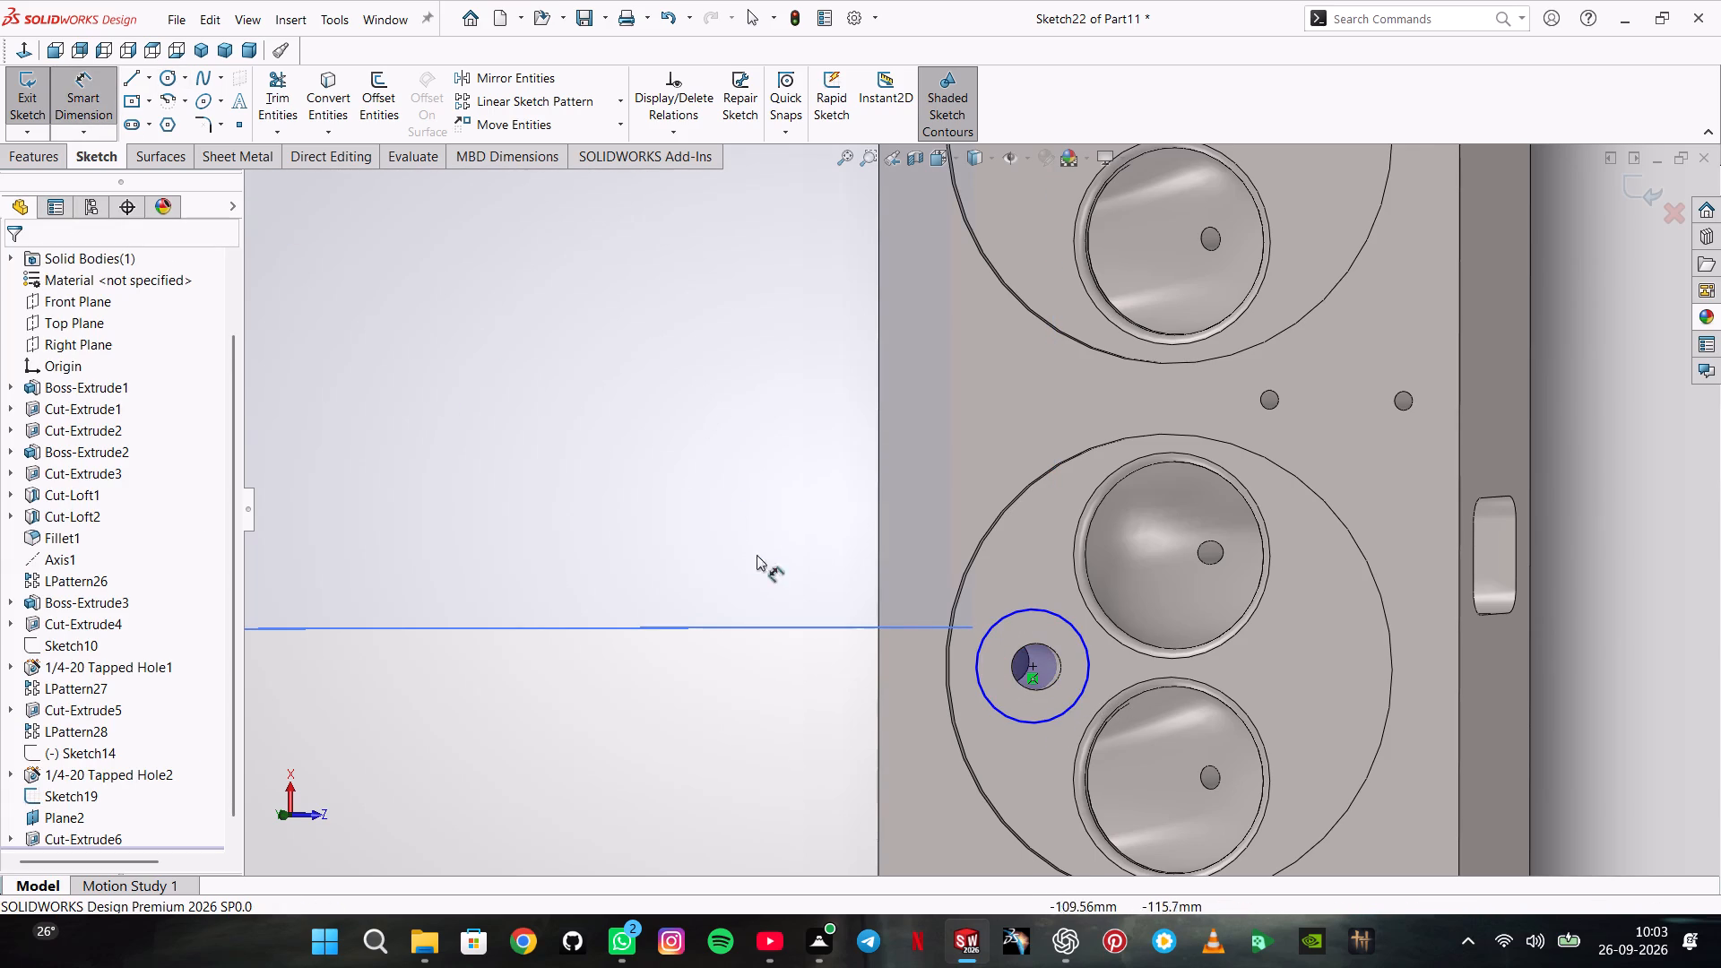
click(974, 680)
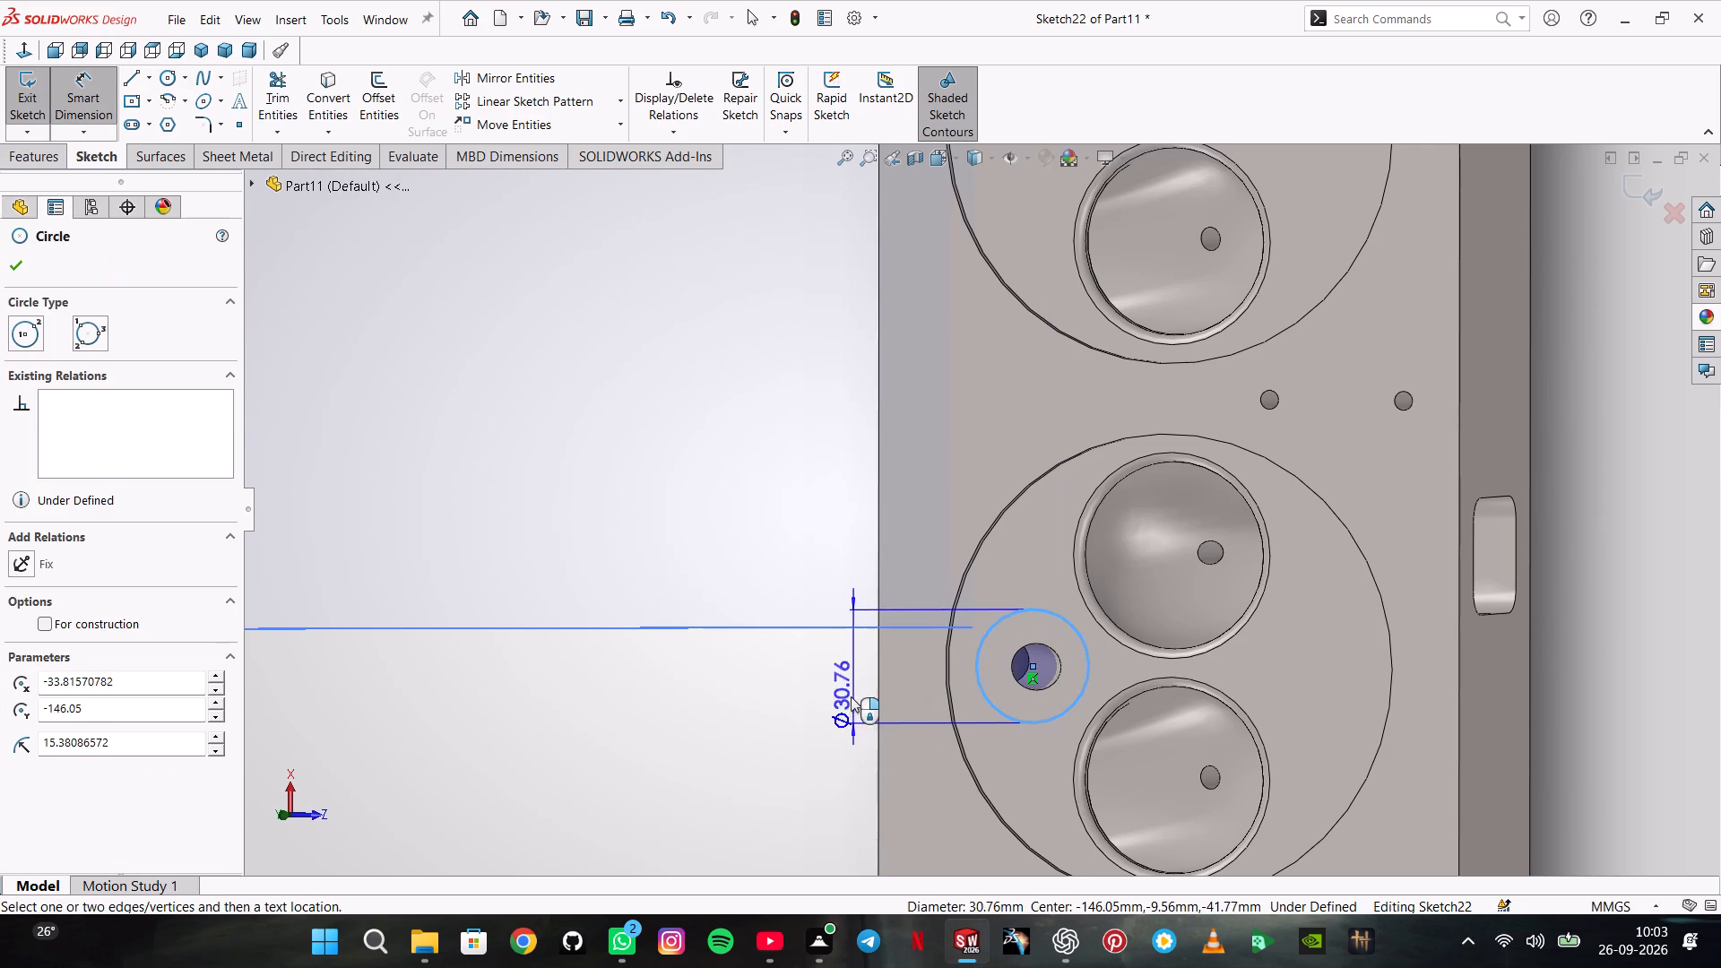
click(831, 696)
text(31.75)
key(Return)
scroll(831, 696, up, 1)
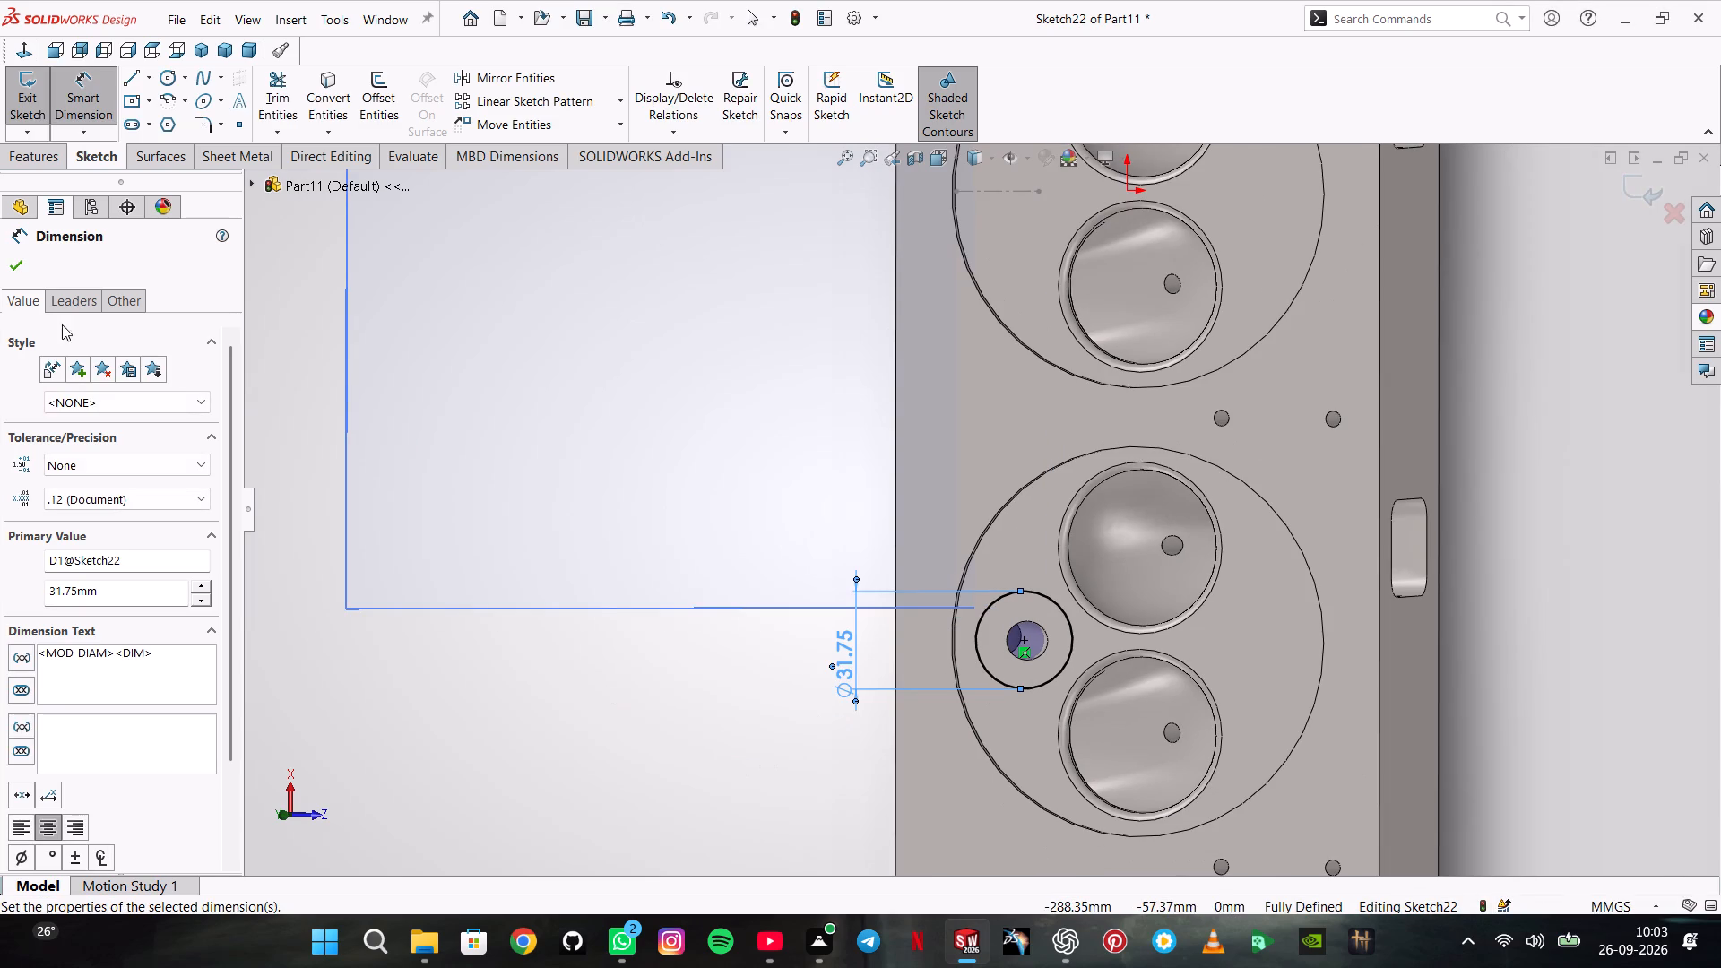
click(20, 263)
Set up an extruded cut of the 31.75 mm circle, extending through all in both directions from the inclined plane.
click(55, 157)
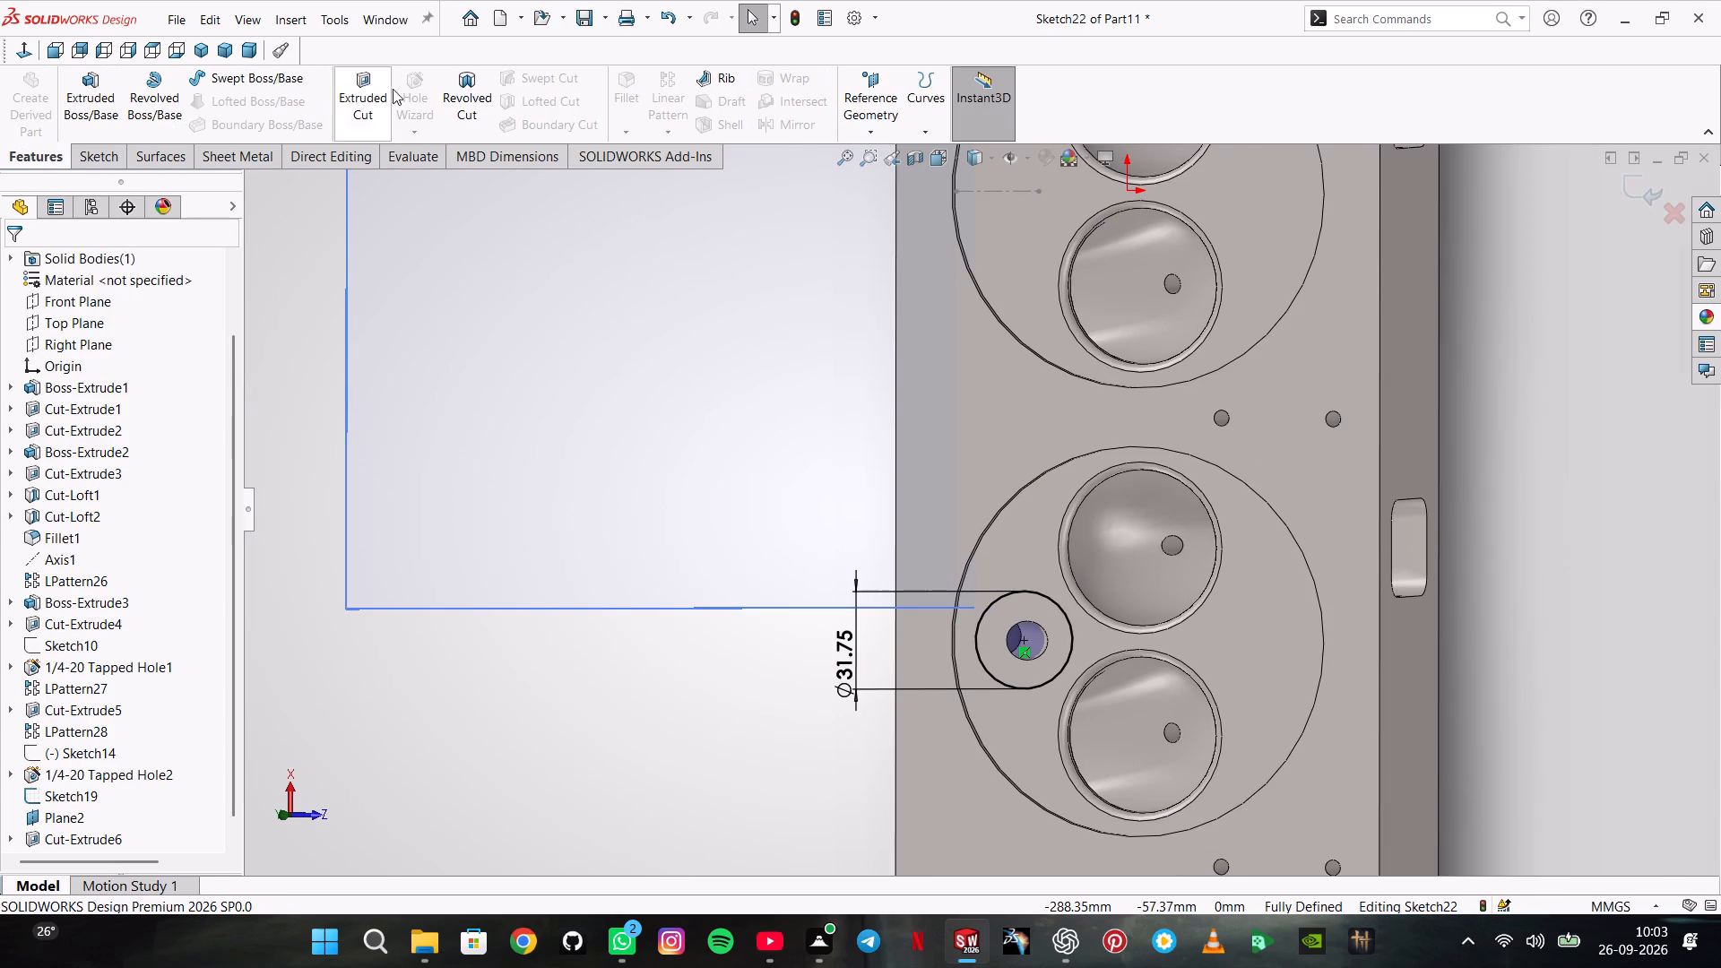
click(355, 97)
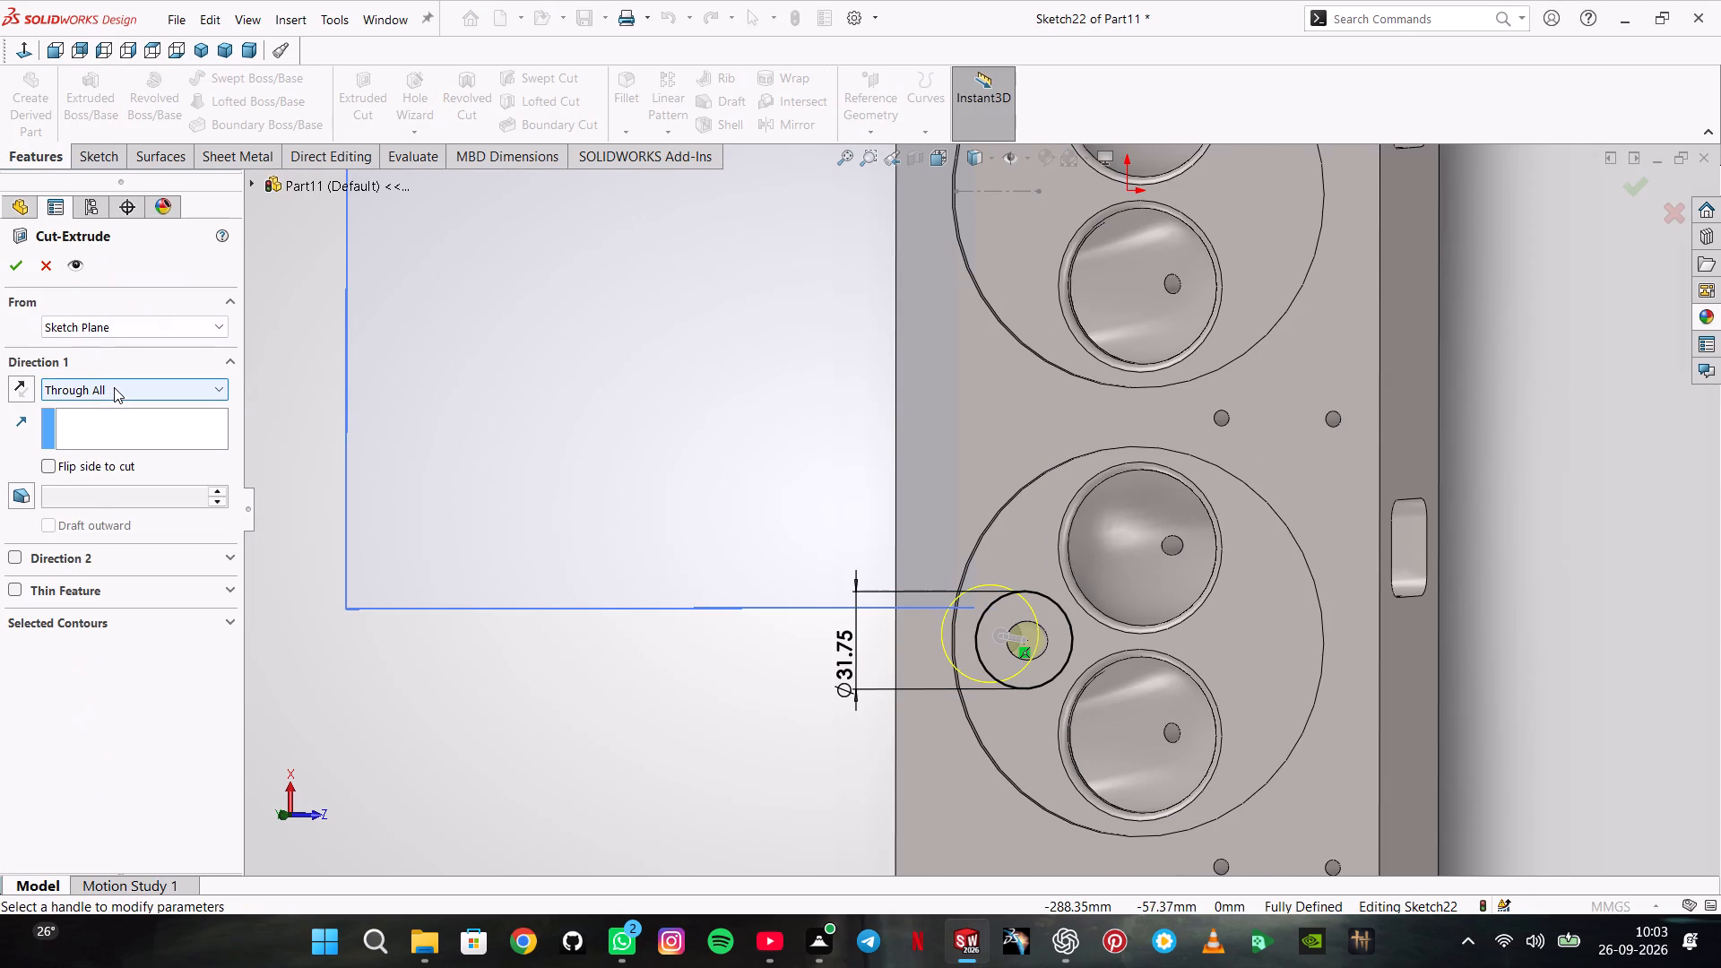
click(114, 387)
click(114, 434)
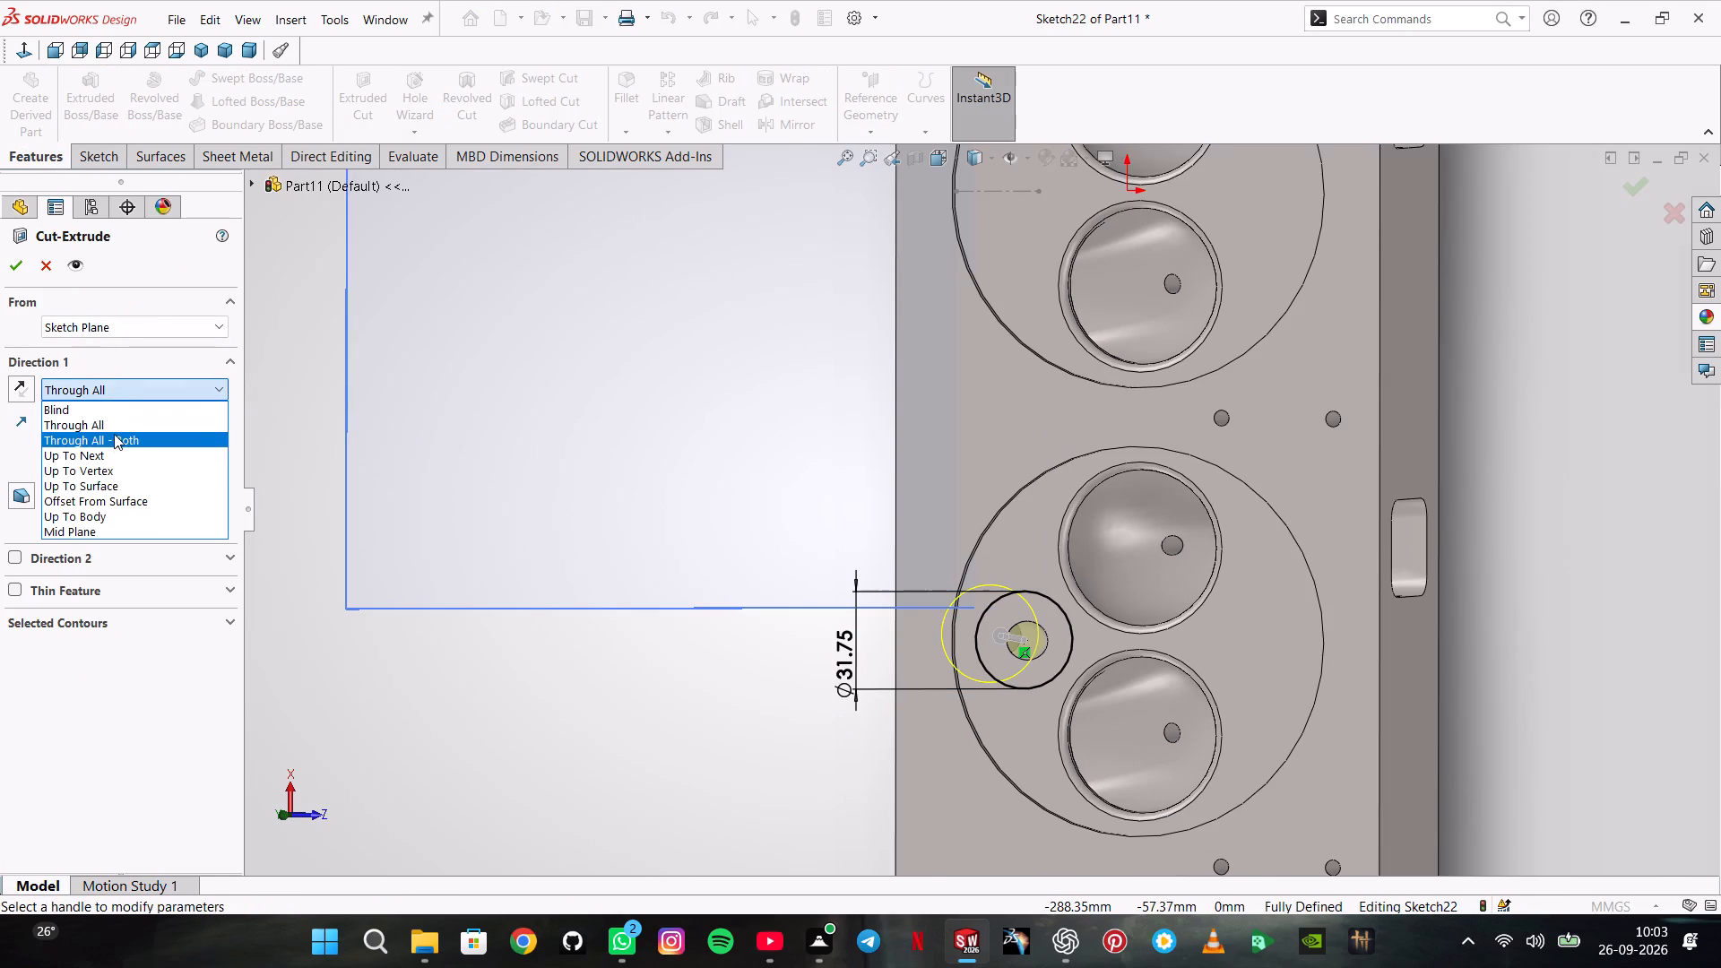
scroll(532, 619, up, 1)
middle_drag(532, 619, 595, 497)
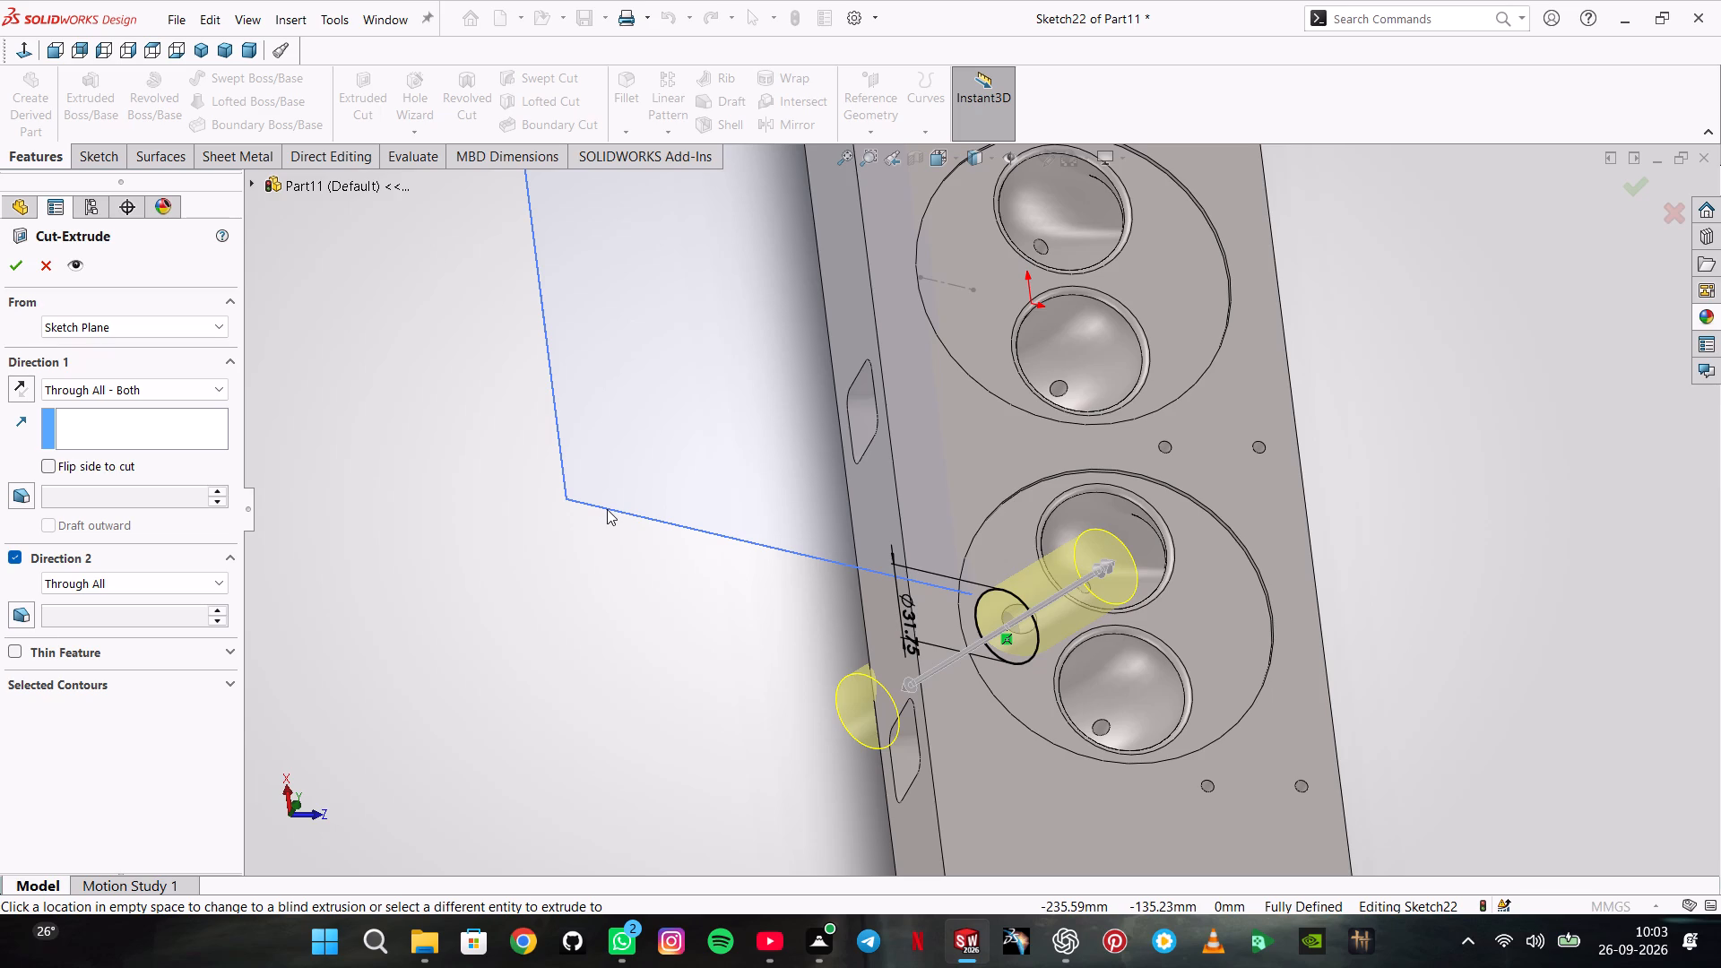
click(156, 389)
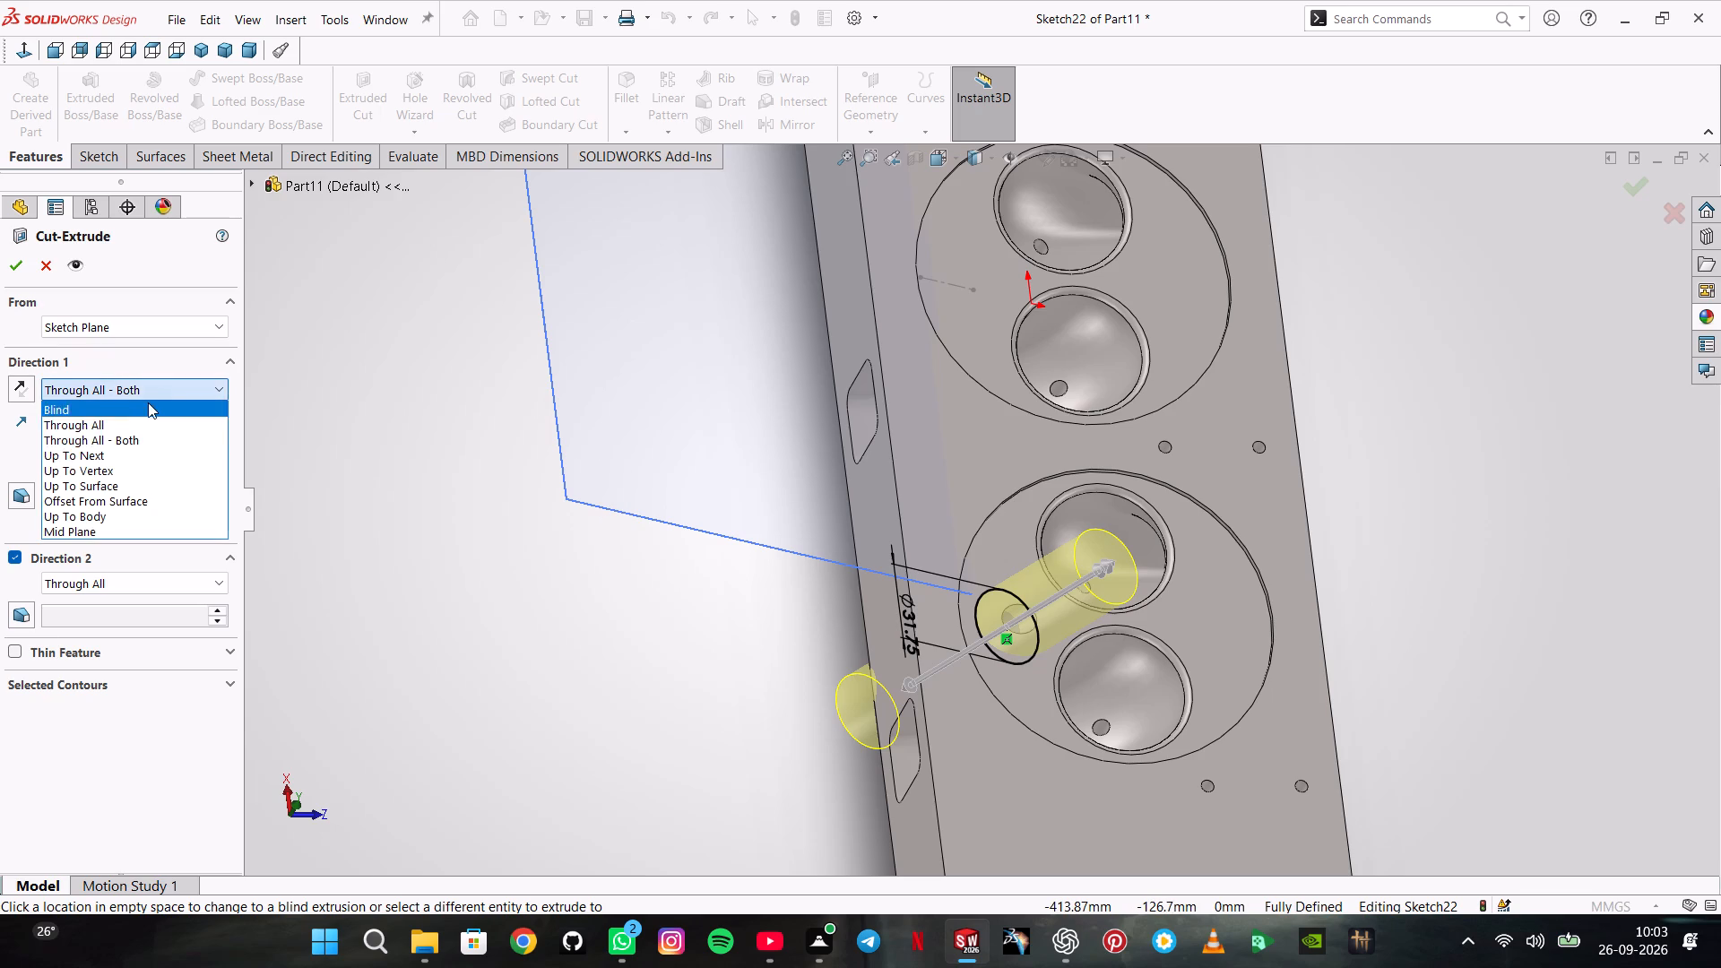
click(135, 419)
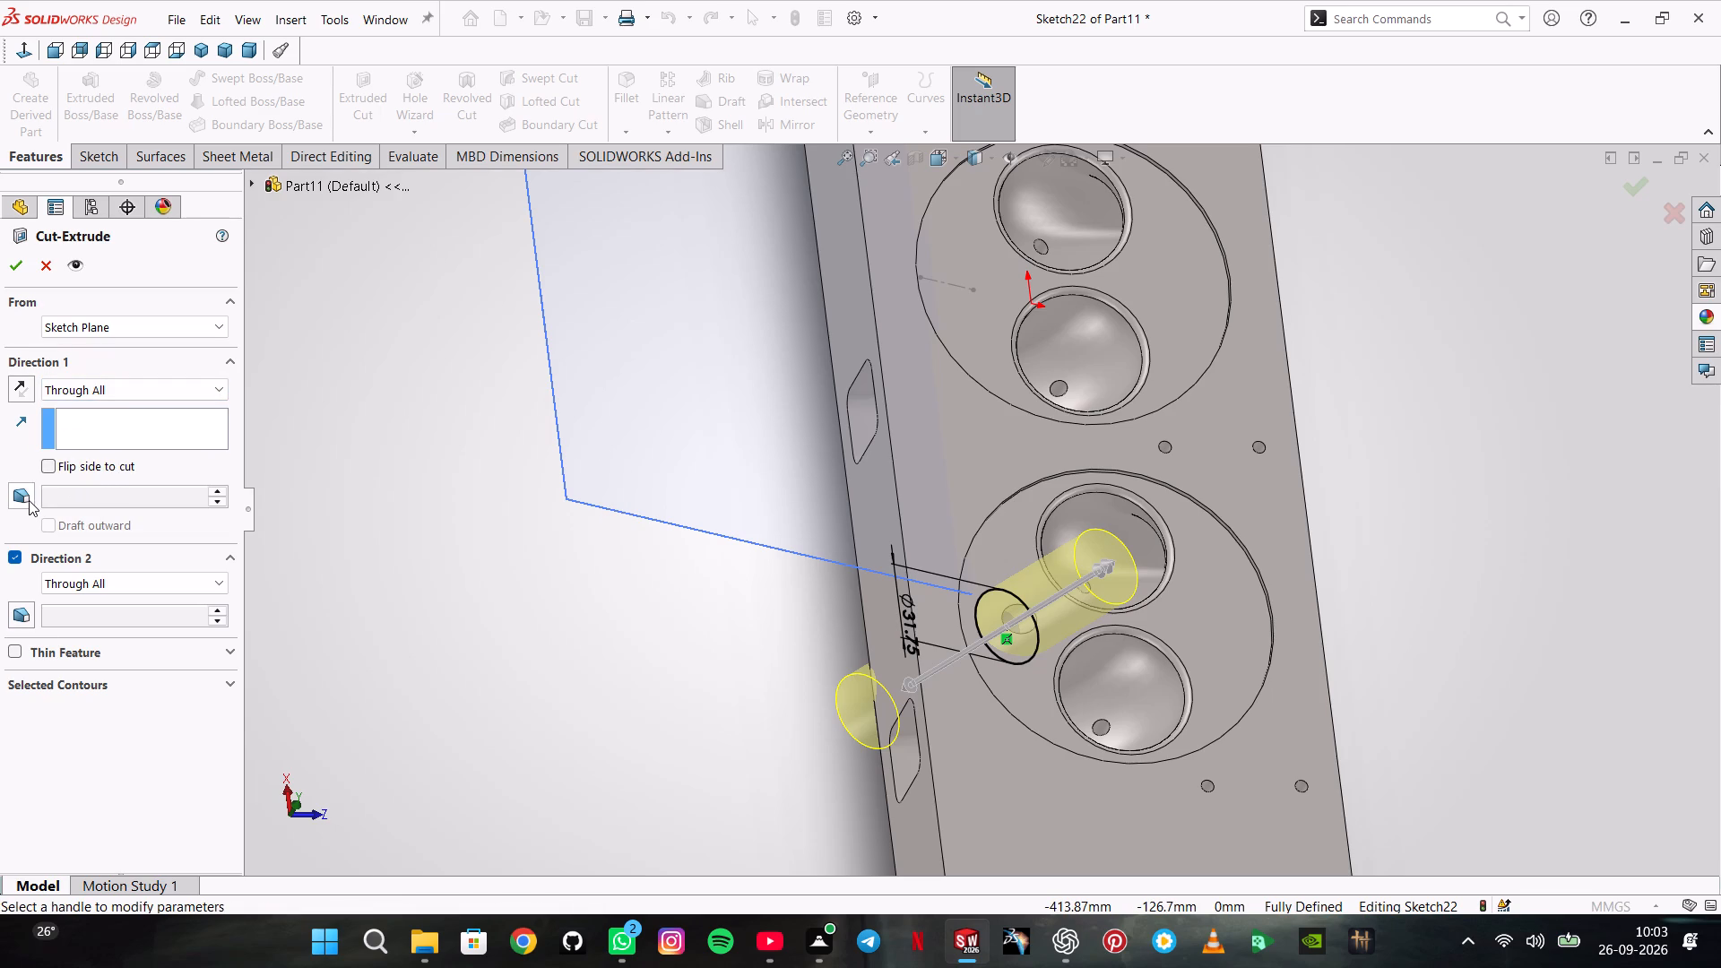
Add a 5-degree outward draft to the first direction of the cut.
click(29, 500)
click(212, 488)
click(212, 488)
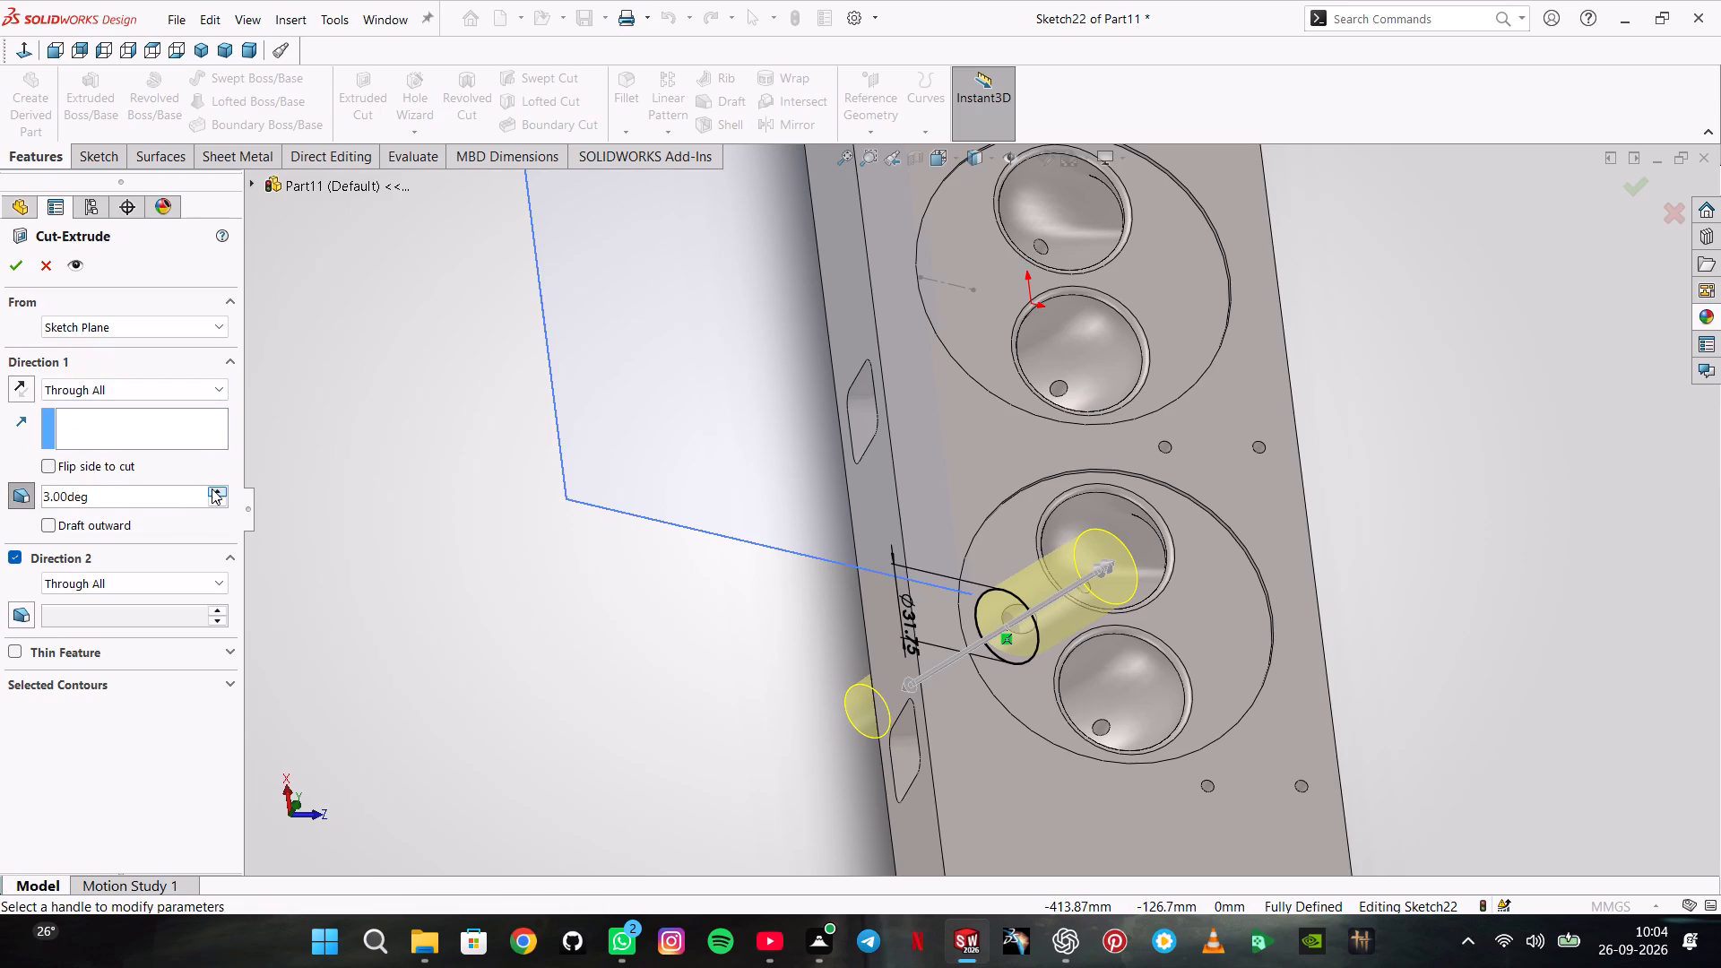
click(212, 488)
click(112, 523)
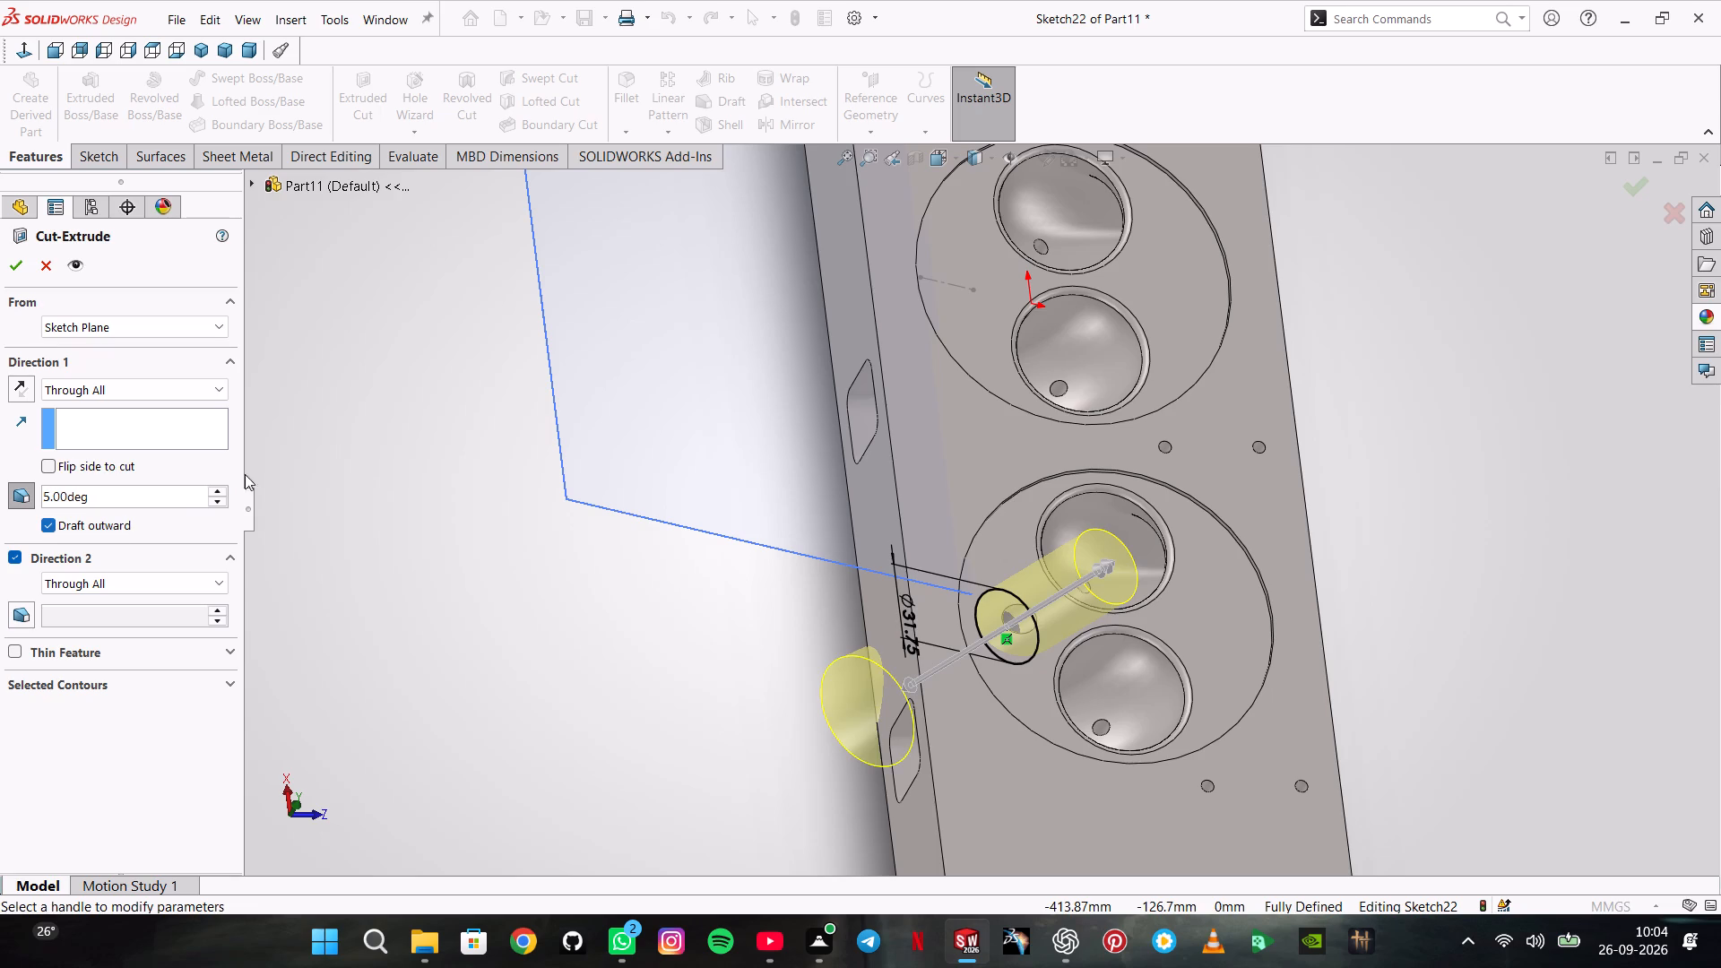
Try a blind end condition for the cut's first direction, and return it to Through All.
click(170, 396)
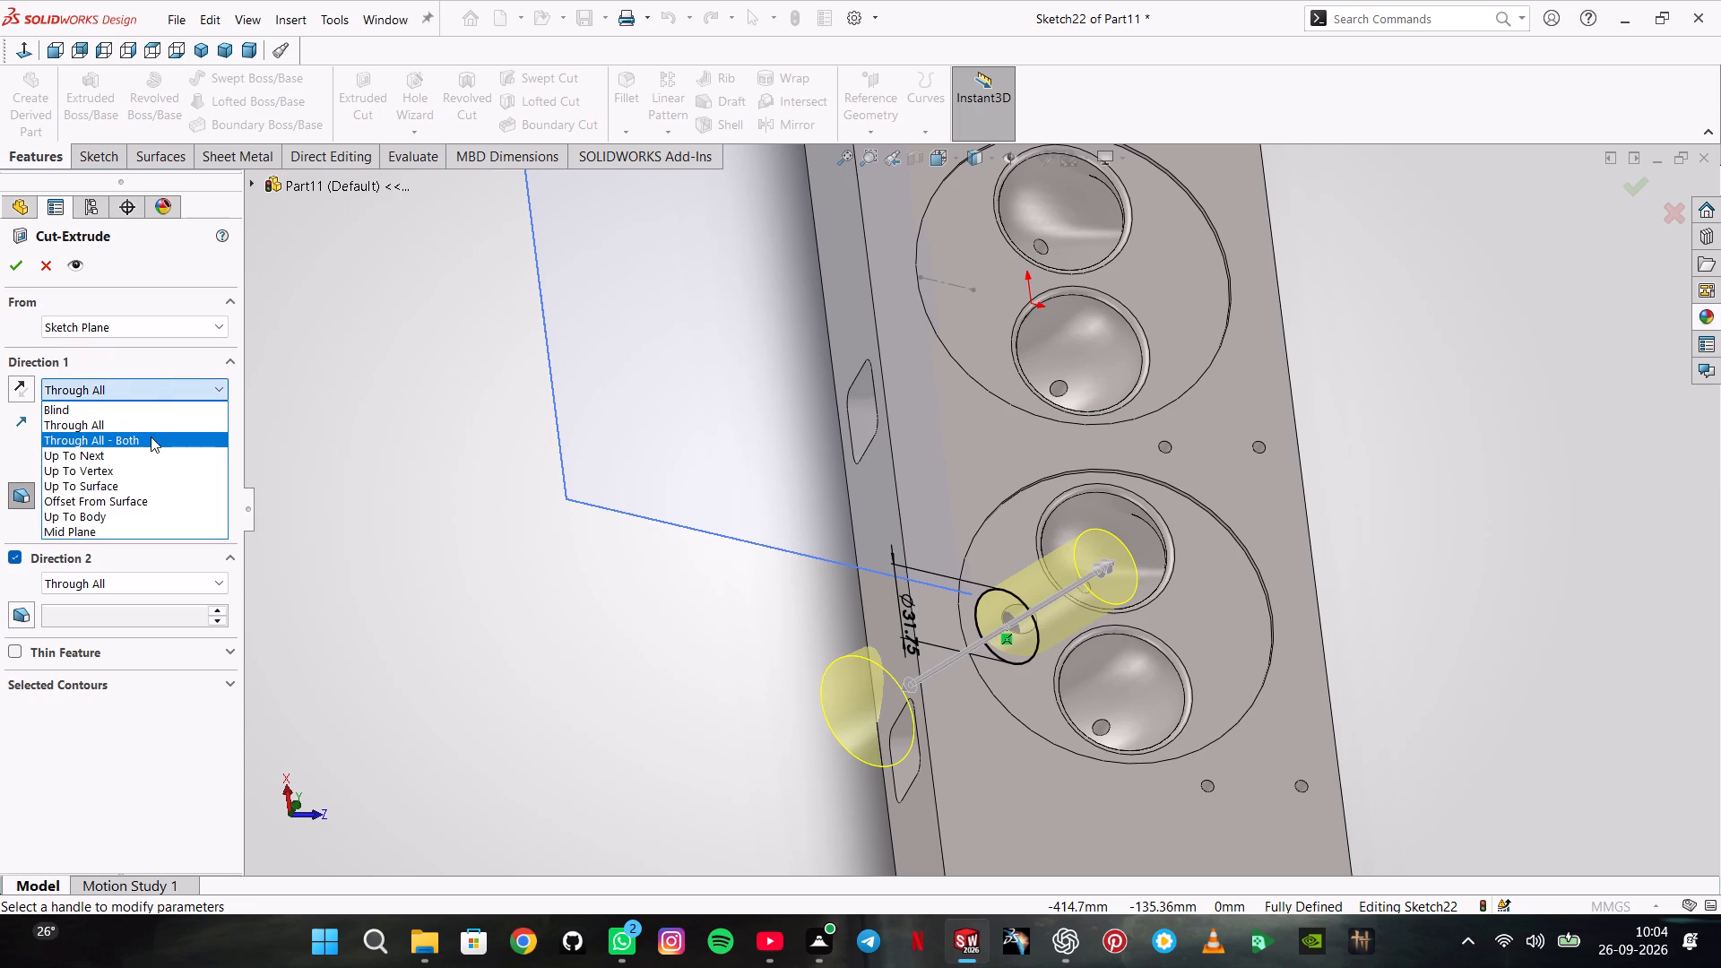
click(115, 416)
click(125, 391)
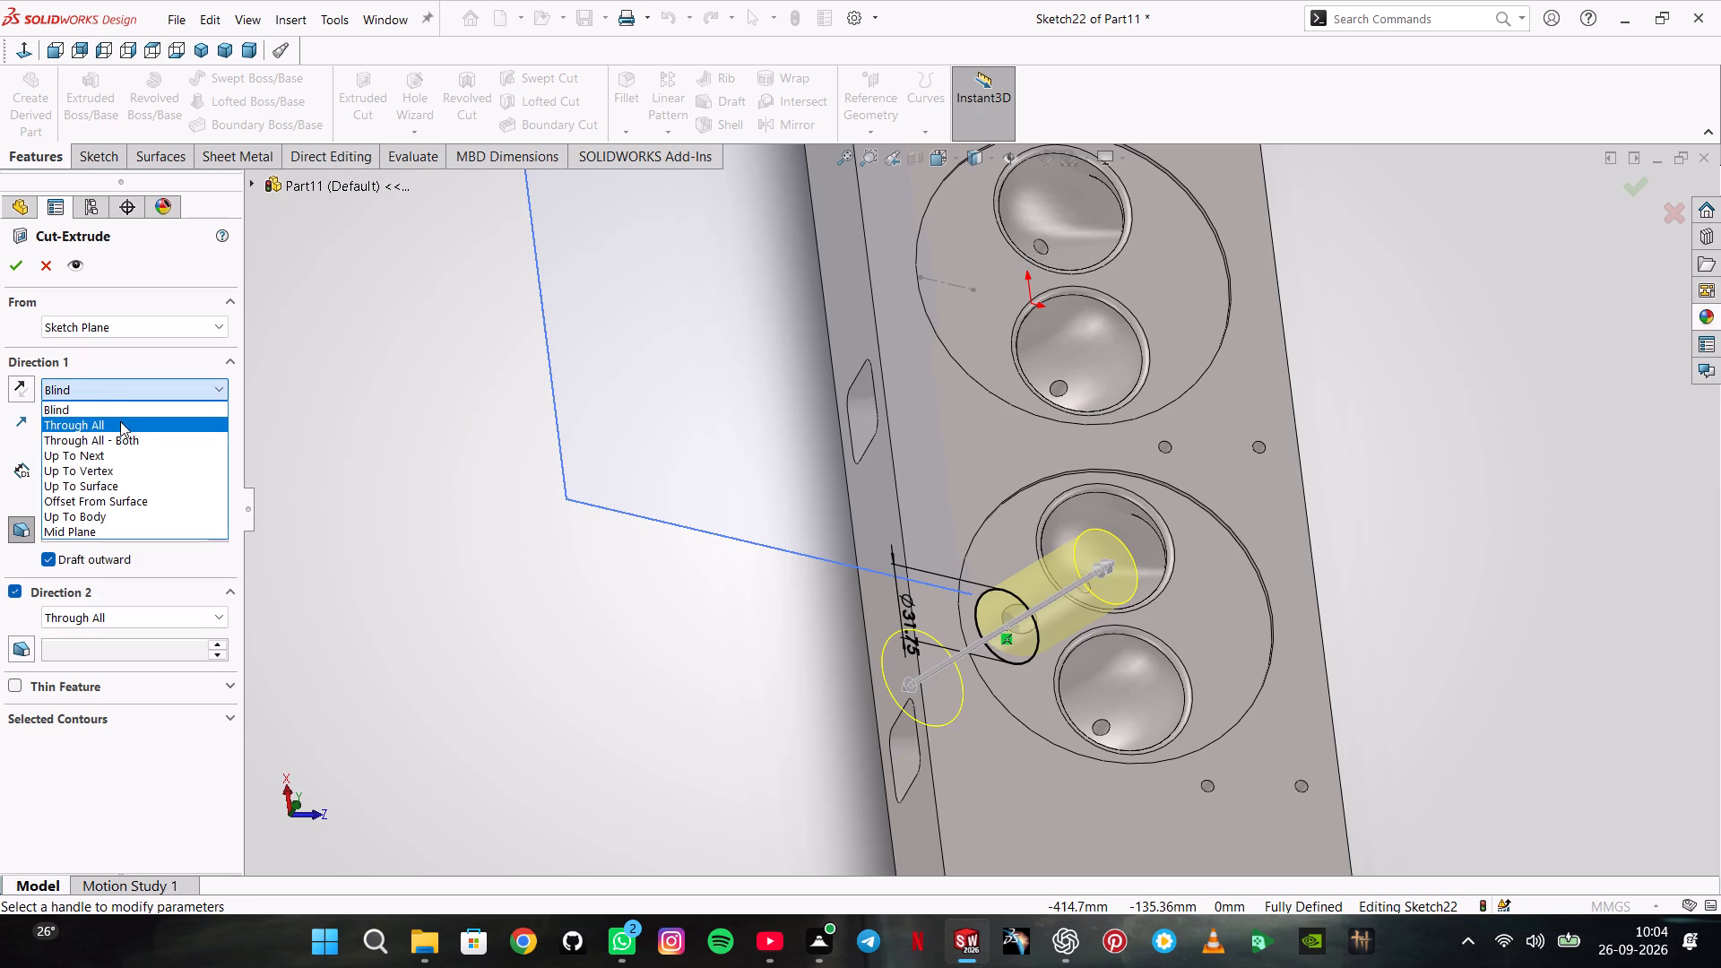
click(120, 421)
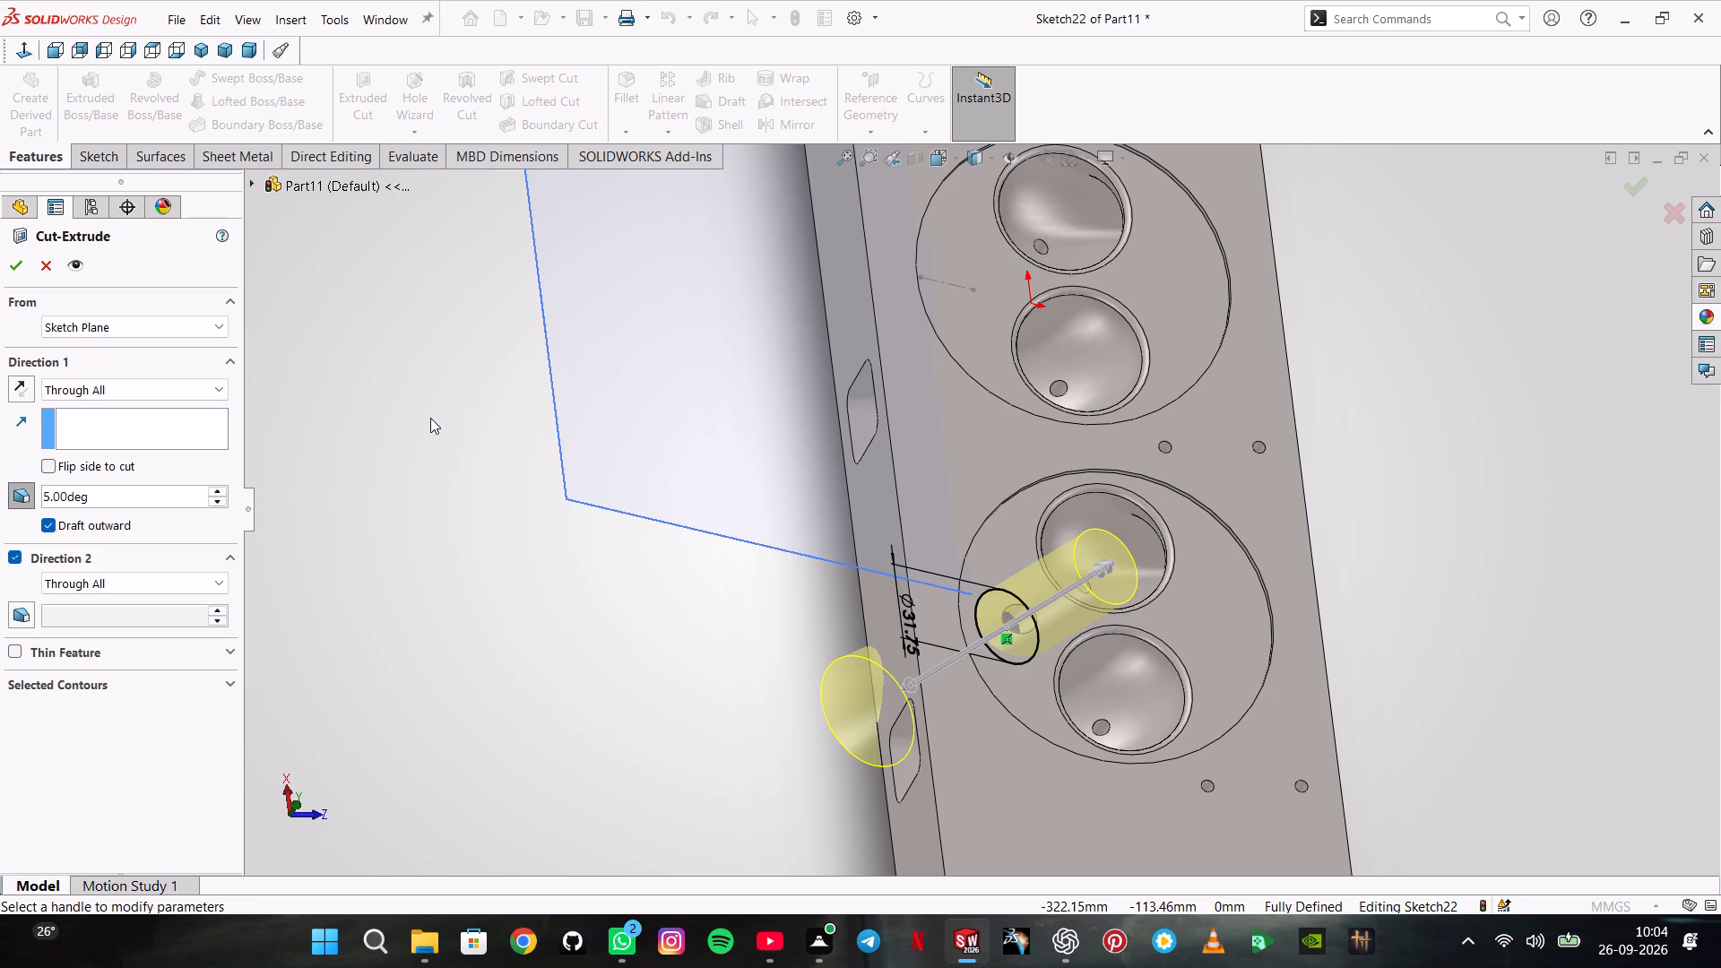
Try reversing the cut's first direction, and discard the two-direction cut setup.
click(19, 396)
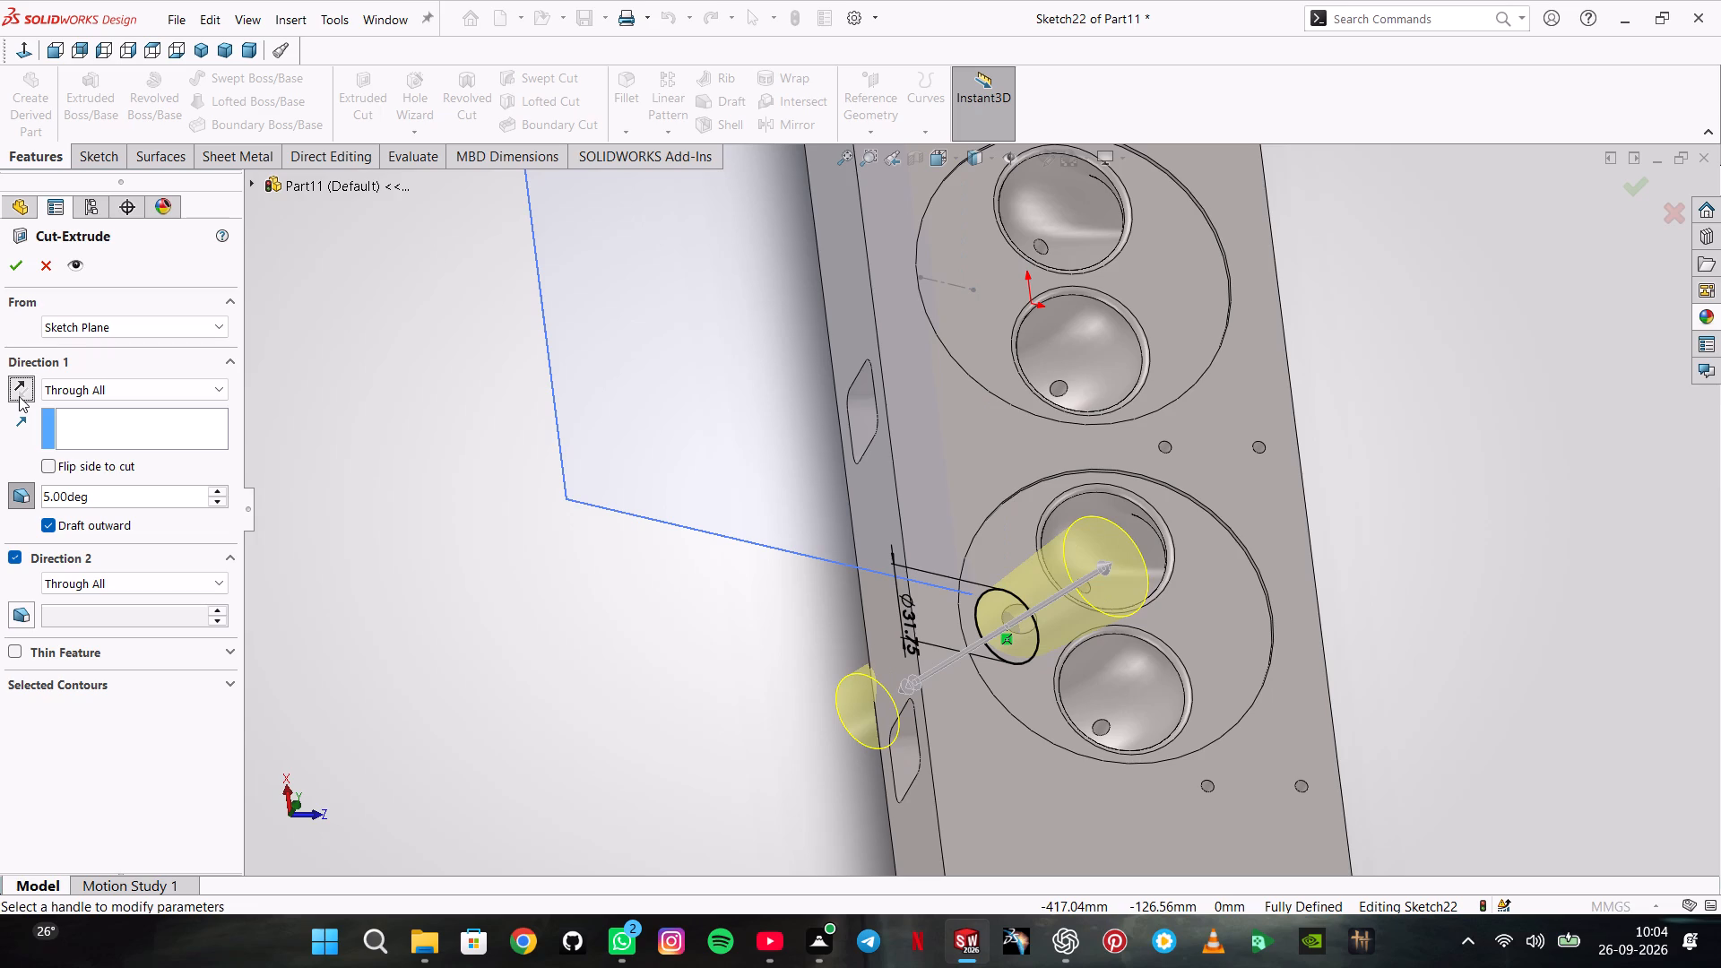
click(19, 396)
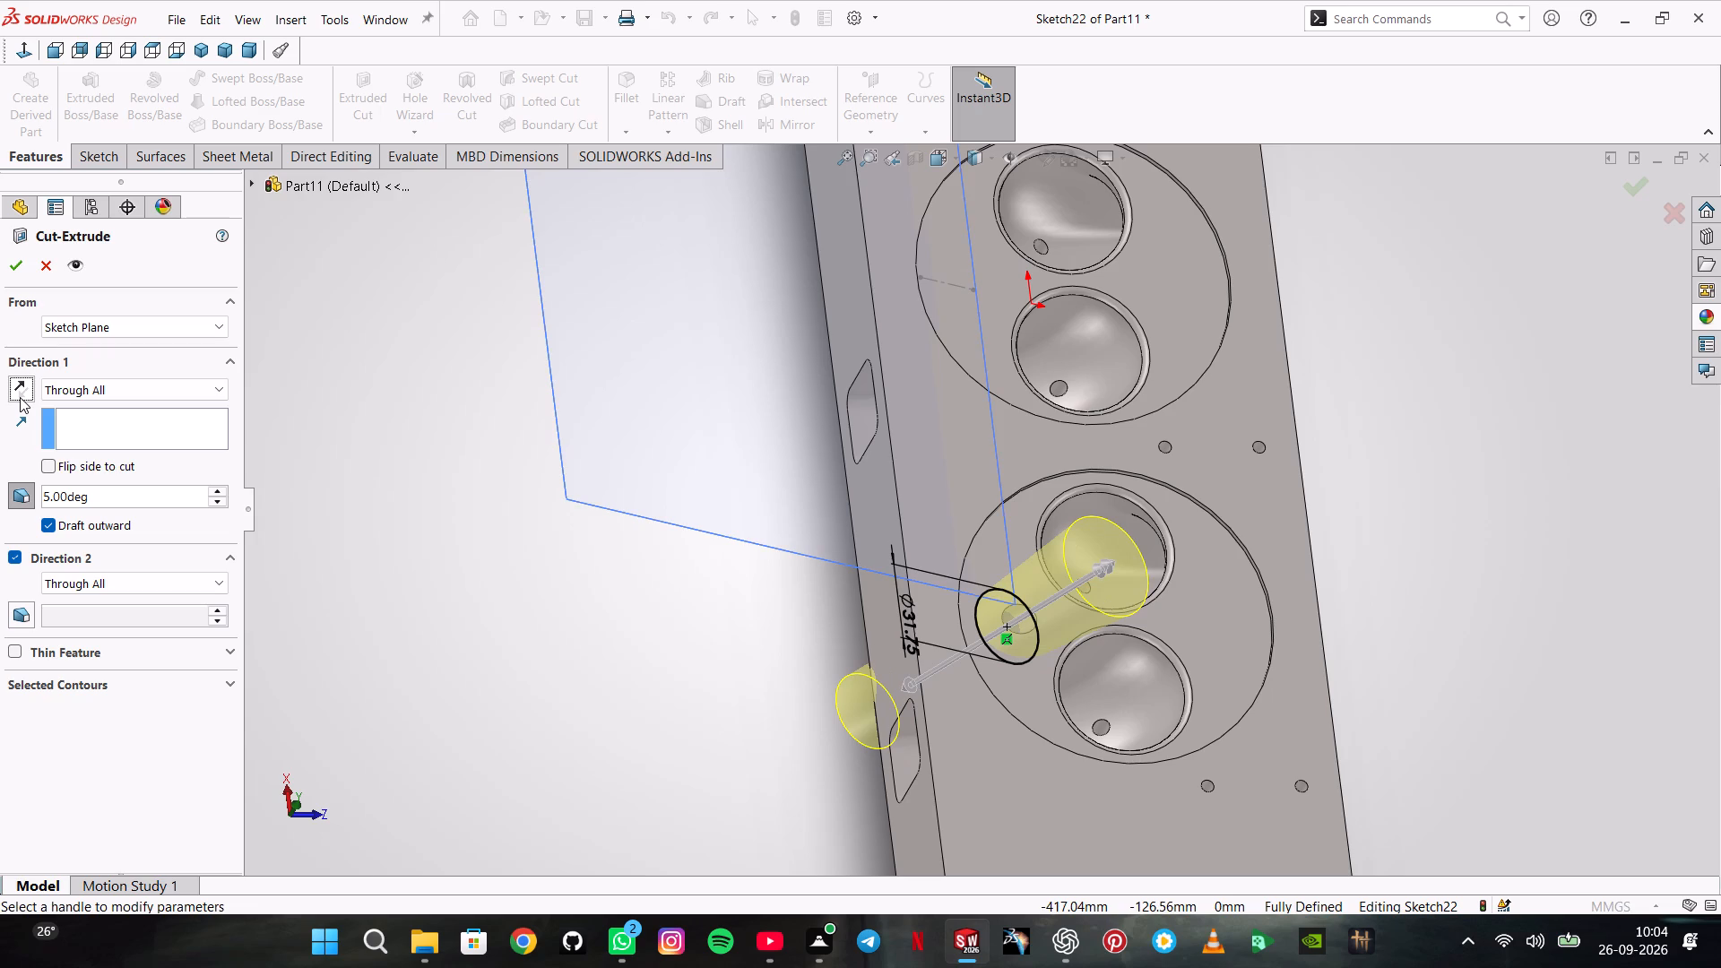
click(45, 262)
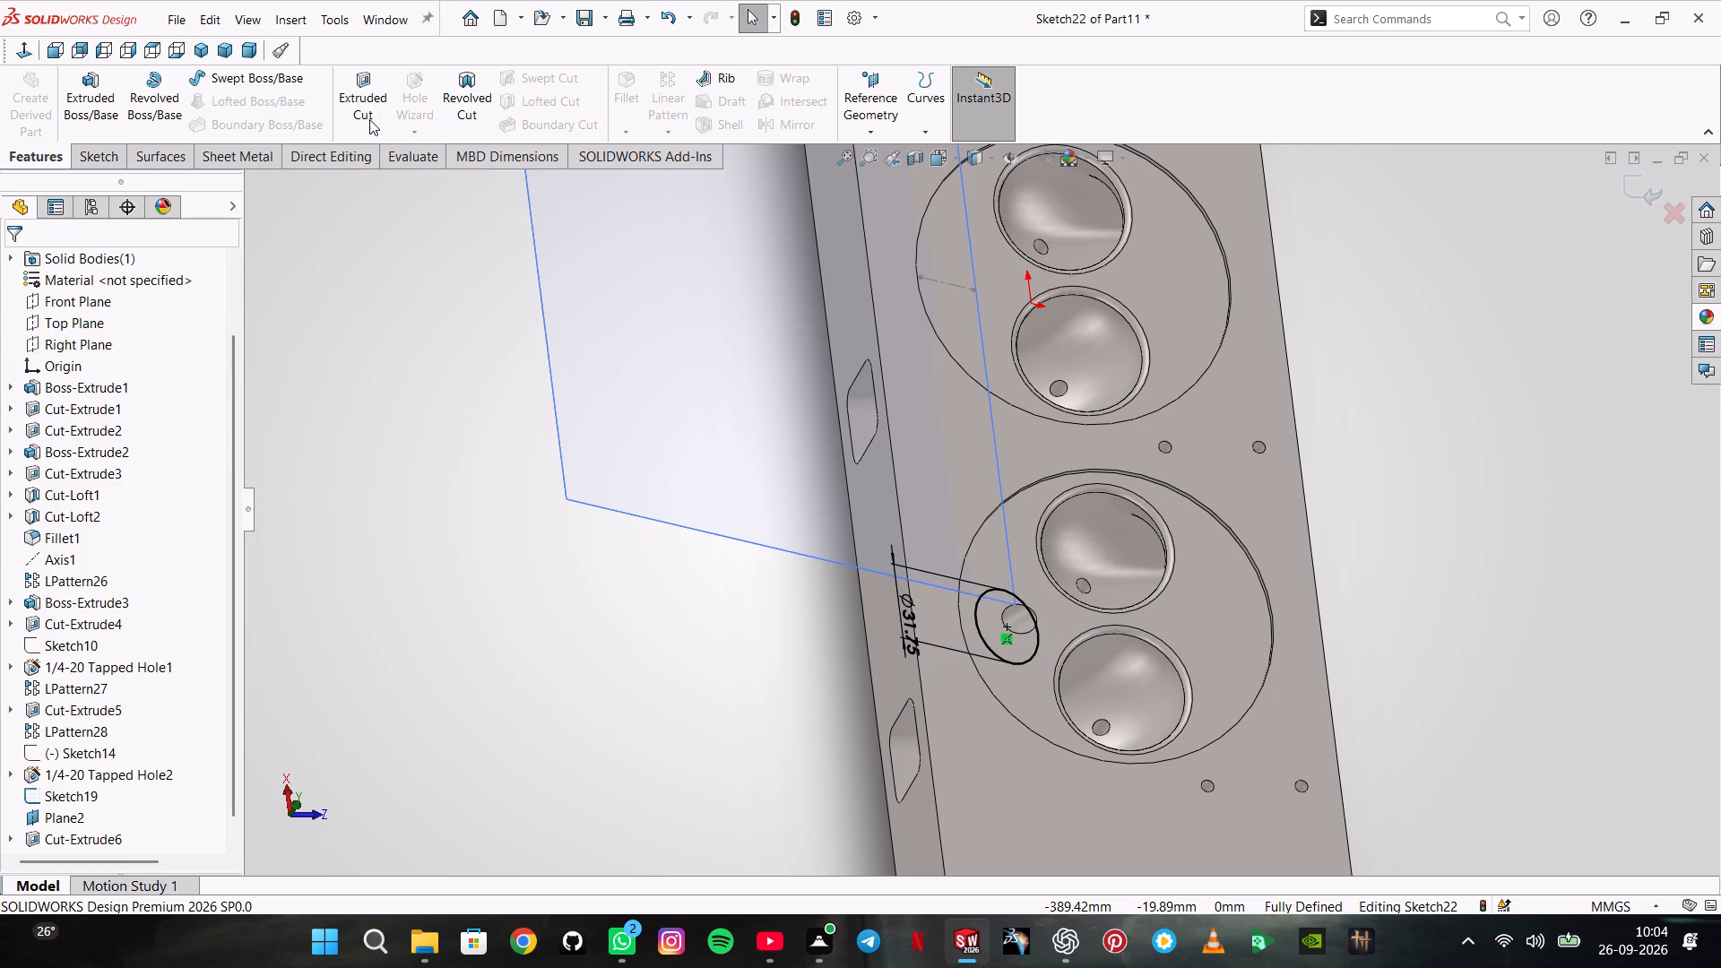
Cut the 31.75 mm circle through all in one direction from the inclined plane, with a 5-degree outward draft.
click(369, 119)
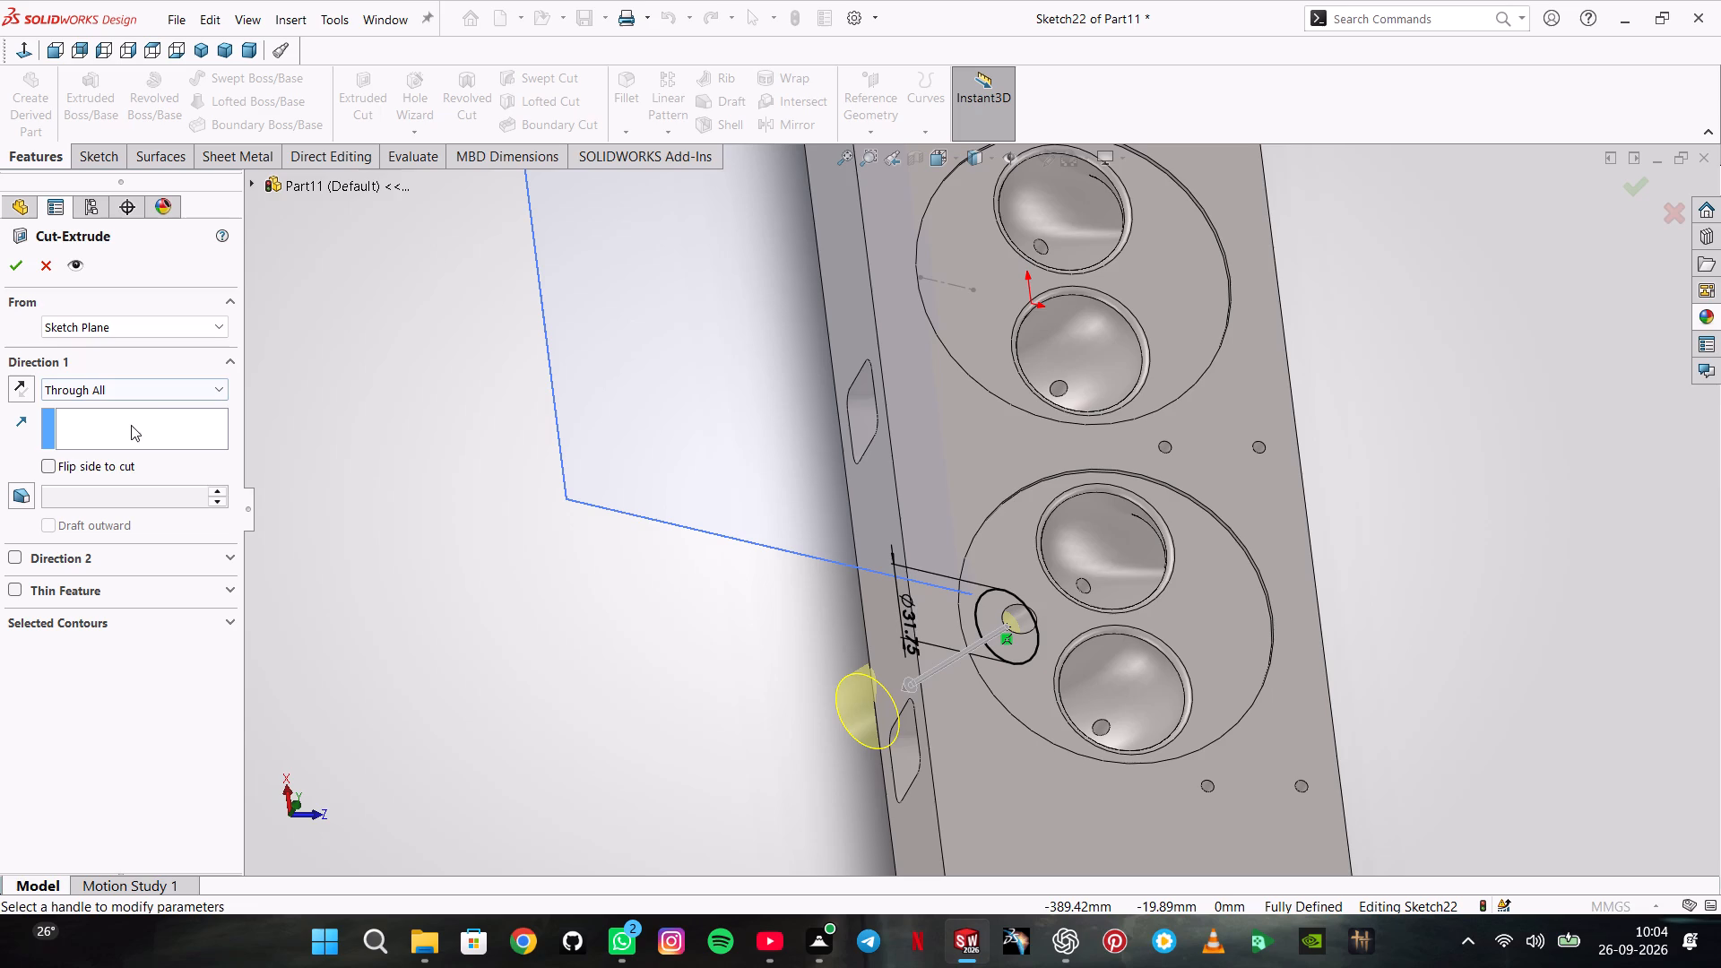
click(10, 489)
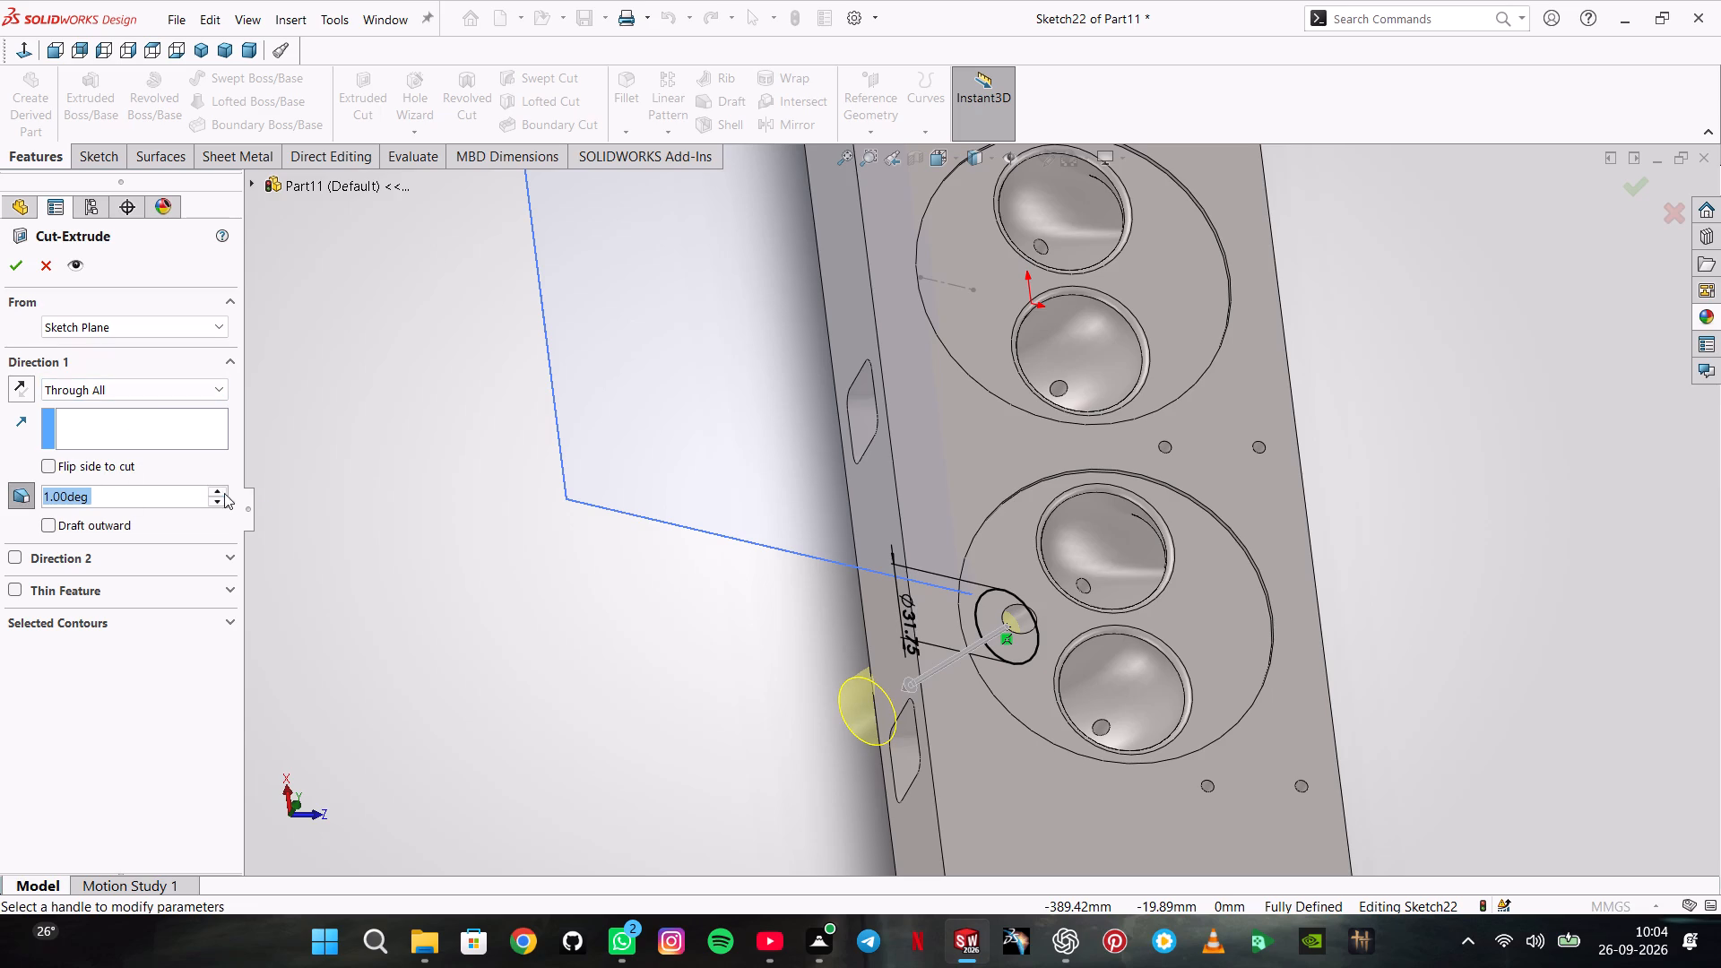
triple_click(224, 490)
click(224, 490)
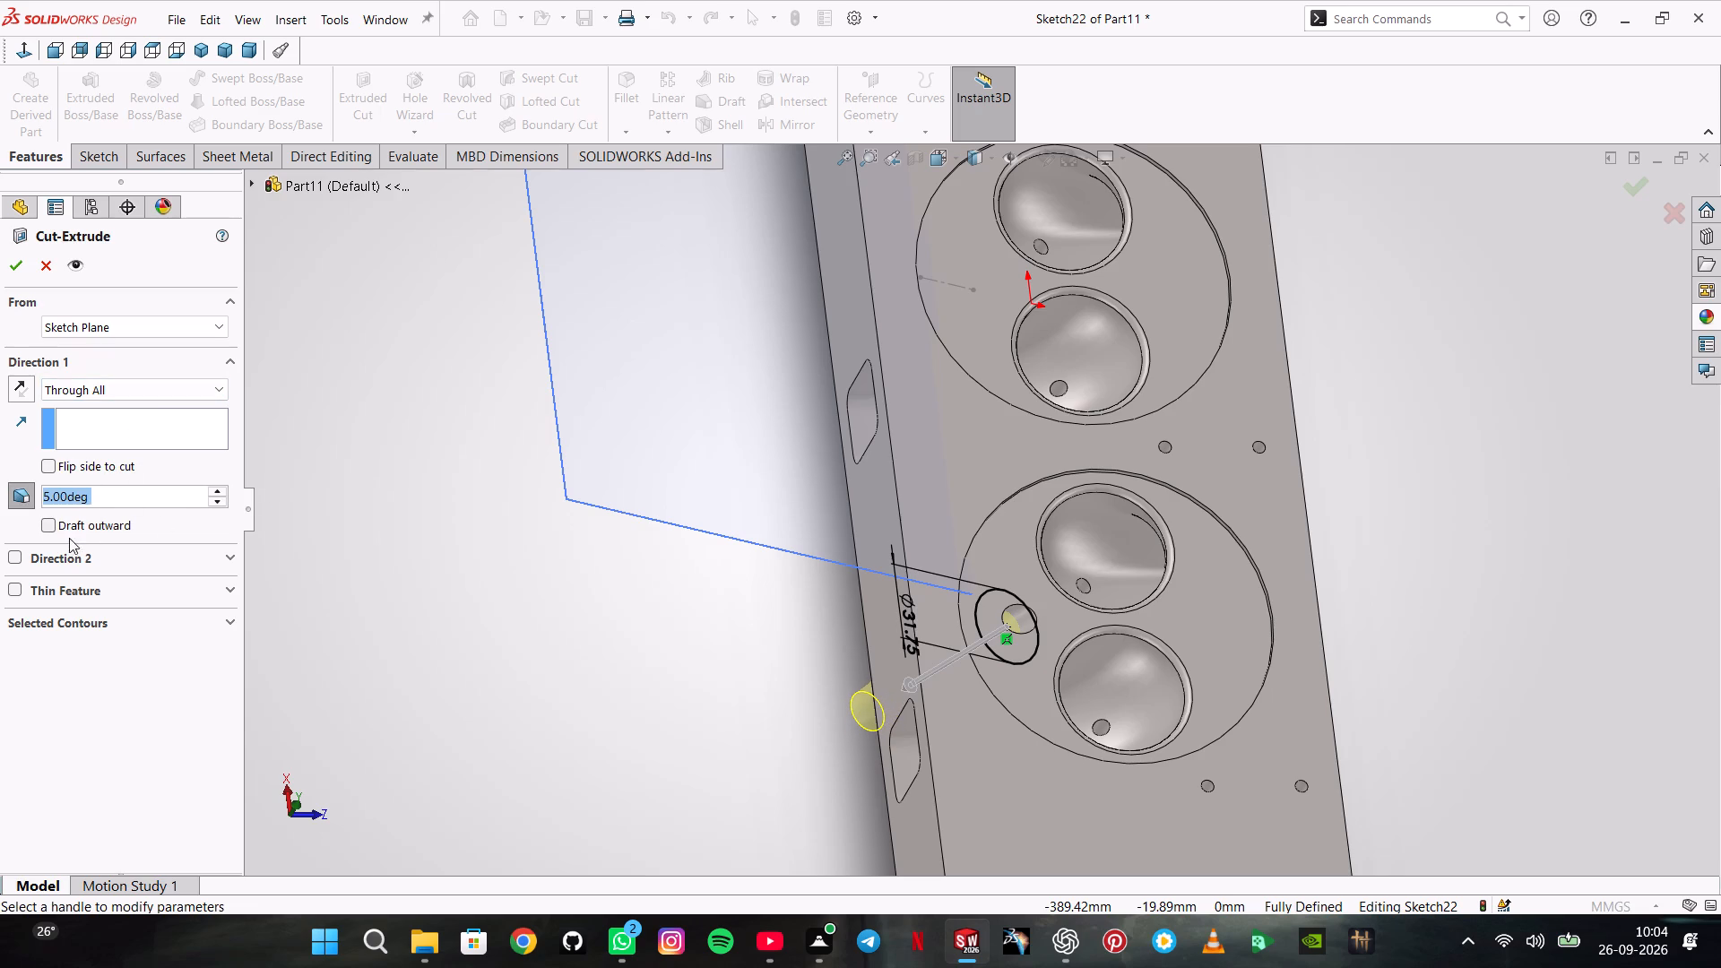
click(47, 527)
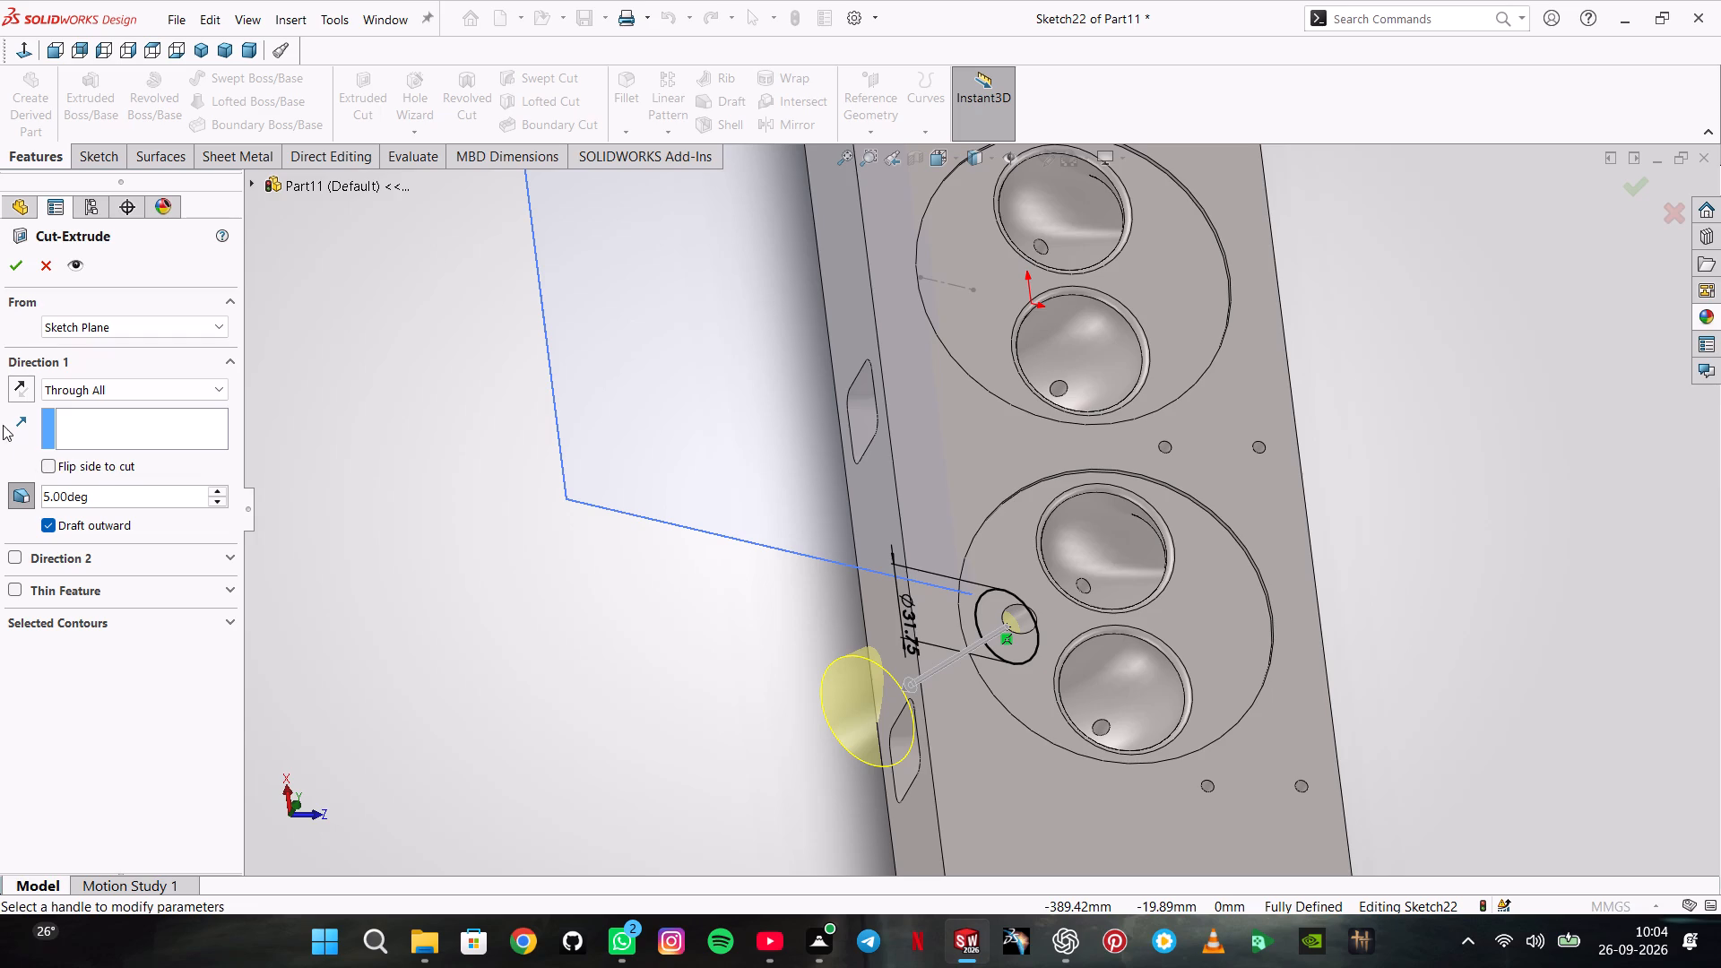
click(5, 268)
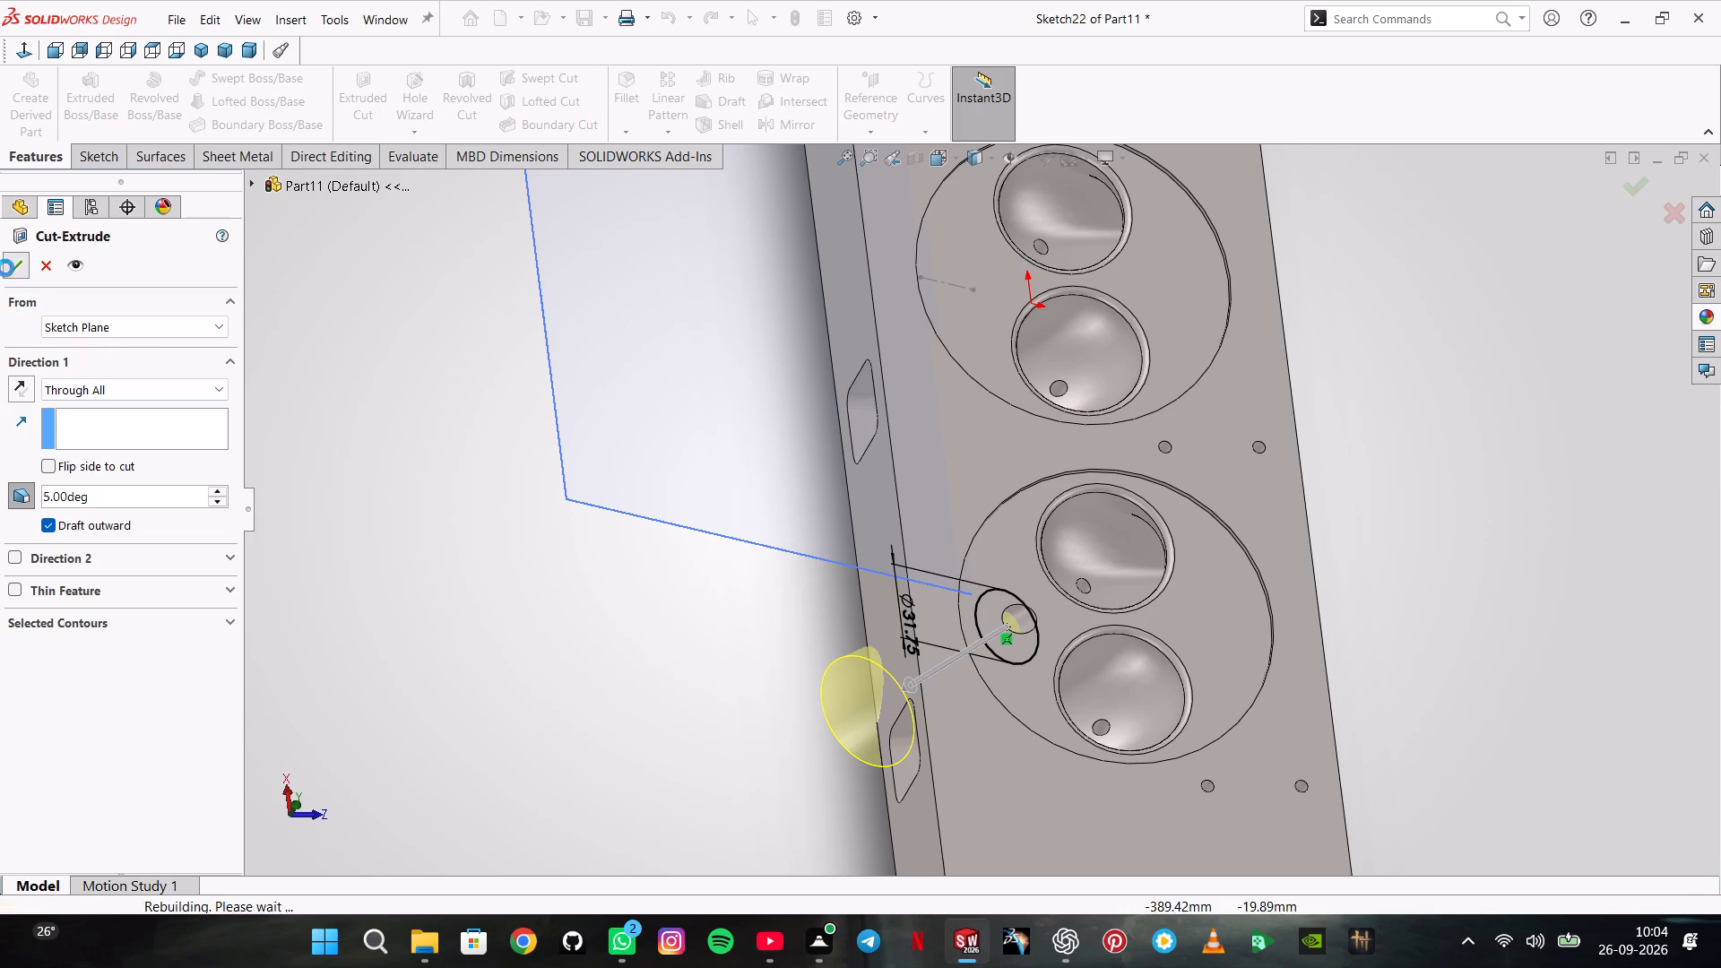
click(466, 468)
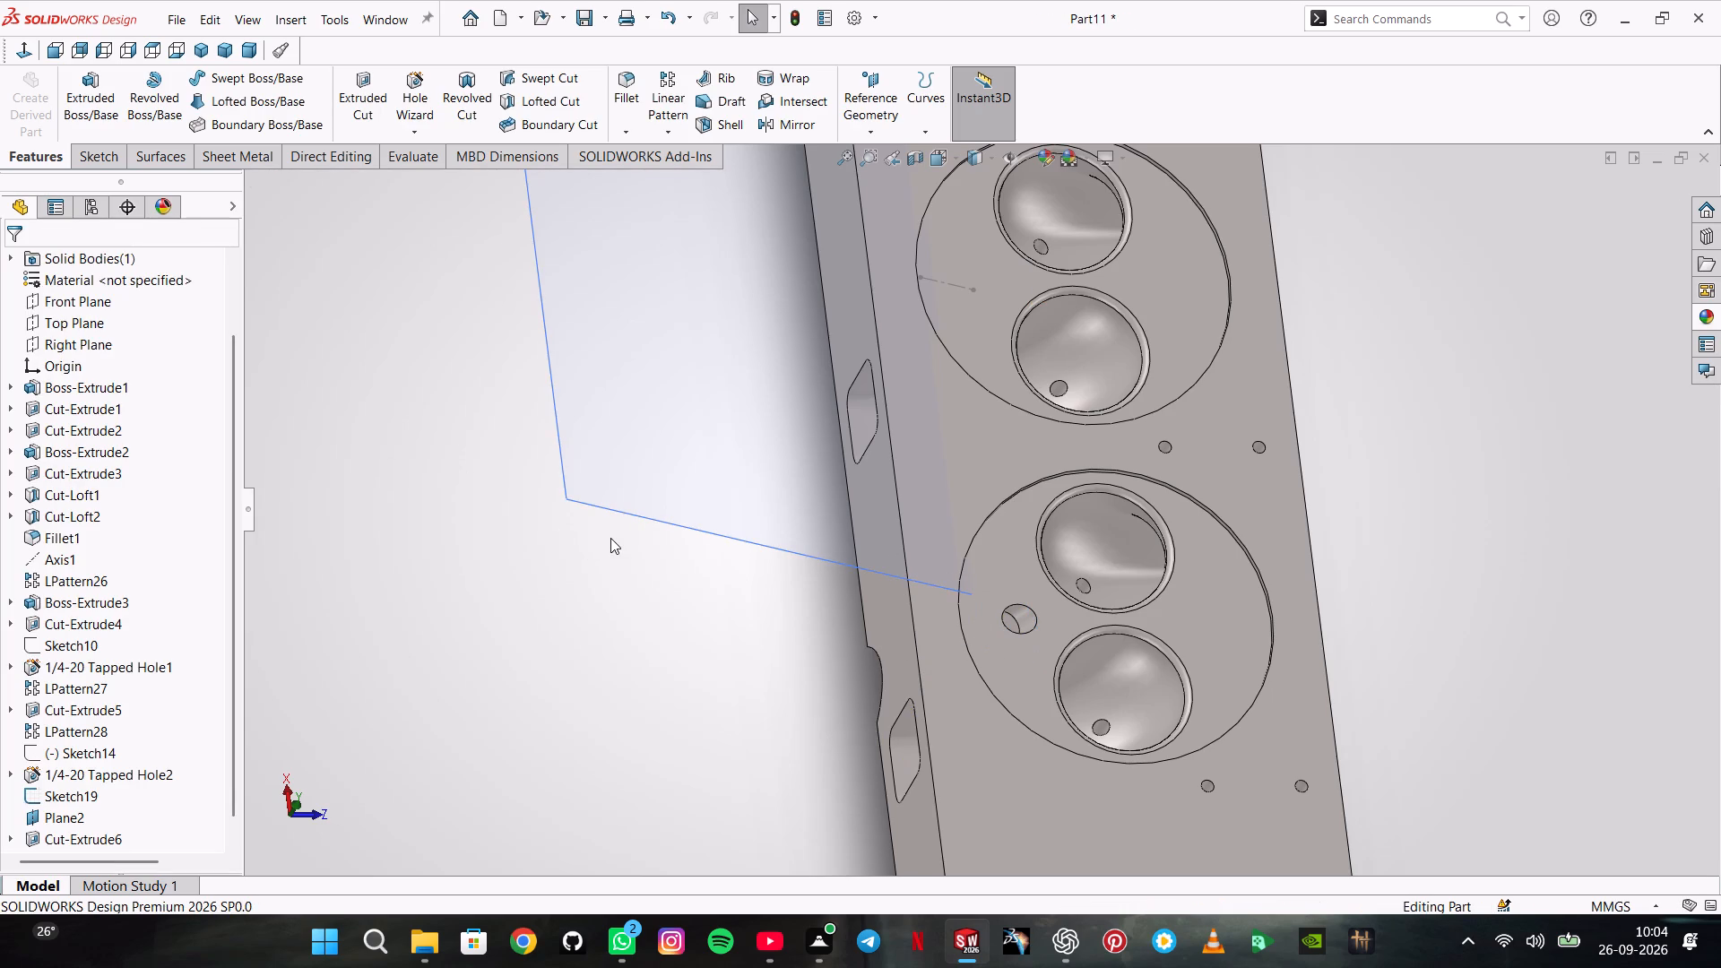
Hide the inclined reference plane.
middle_drag(612, 535, 675, 615)
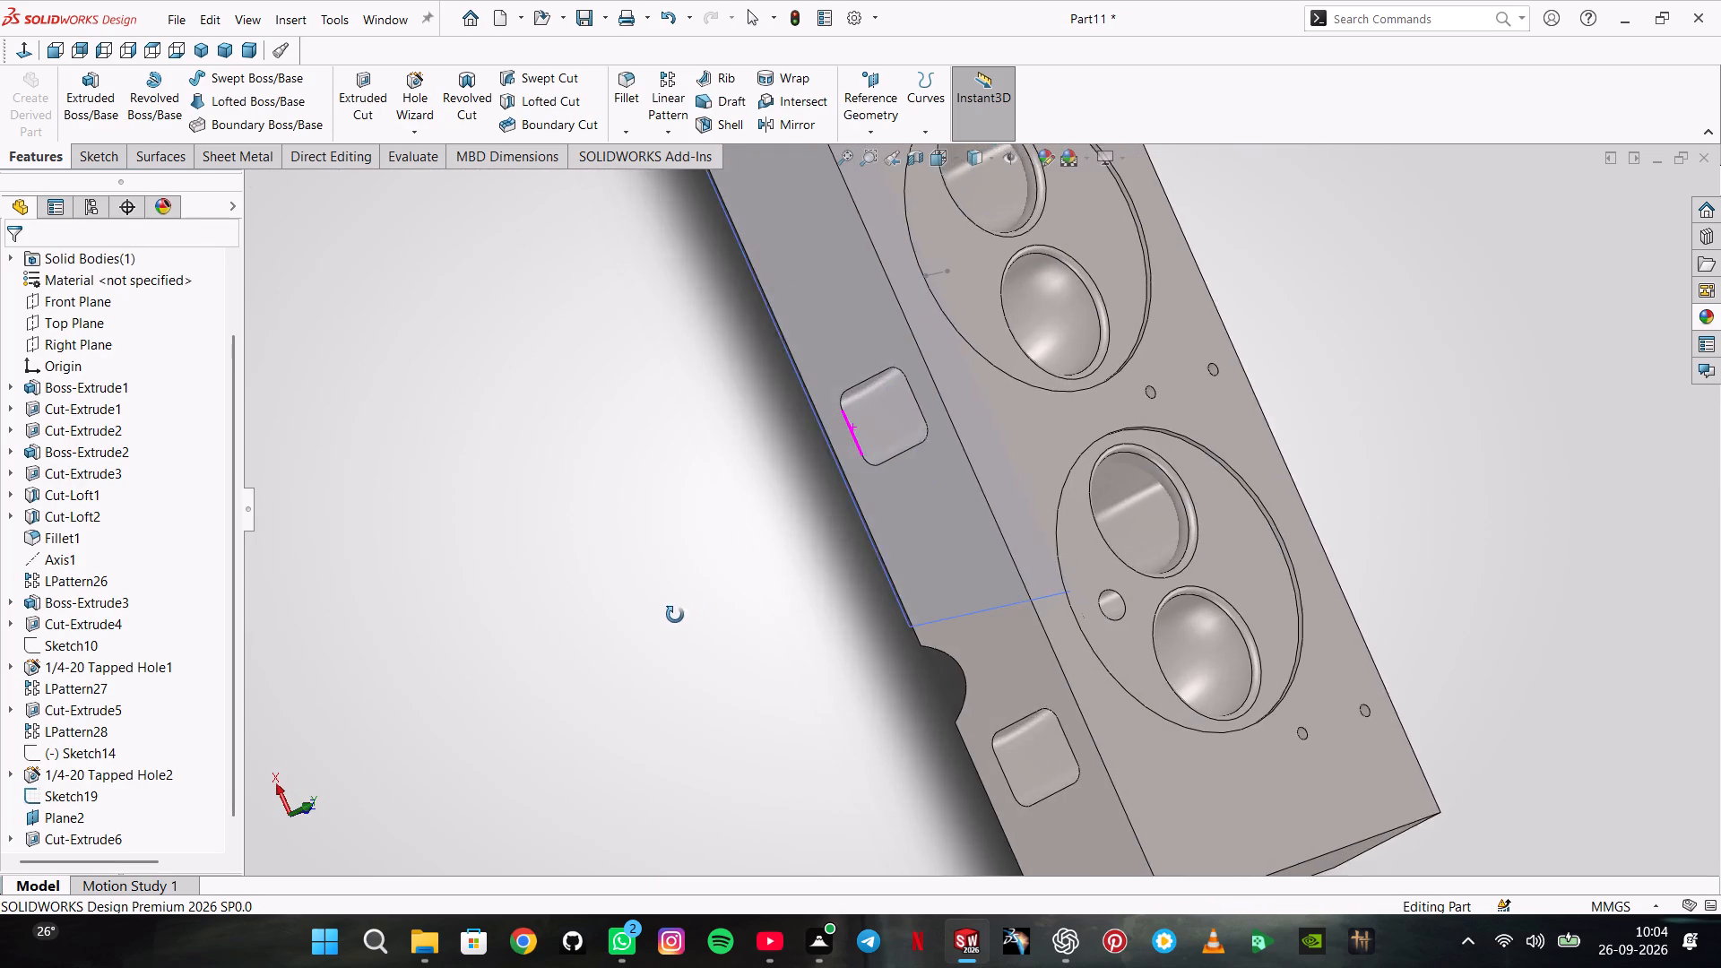
middle_drag(675, 615, 664, 622)
scroll(795, 514, up, 3)
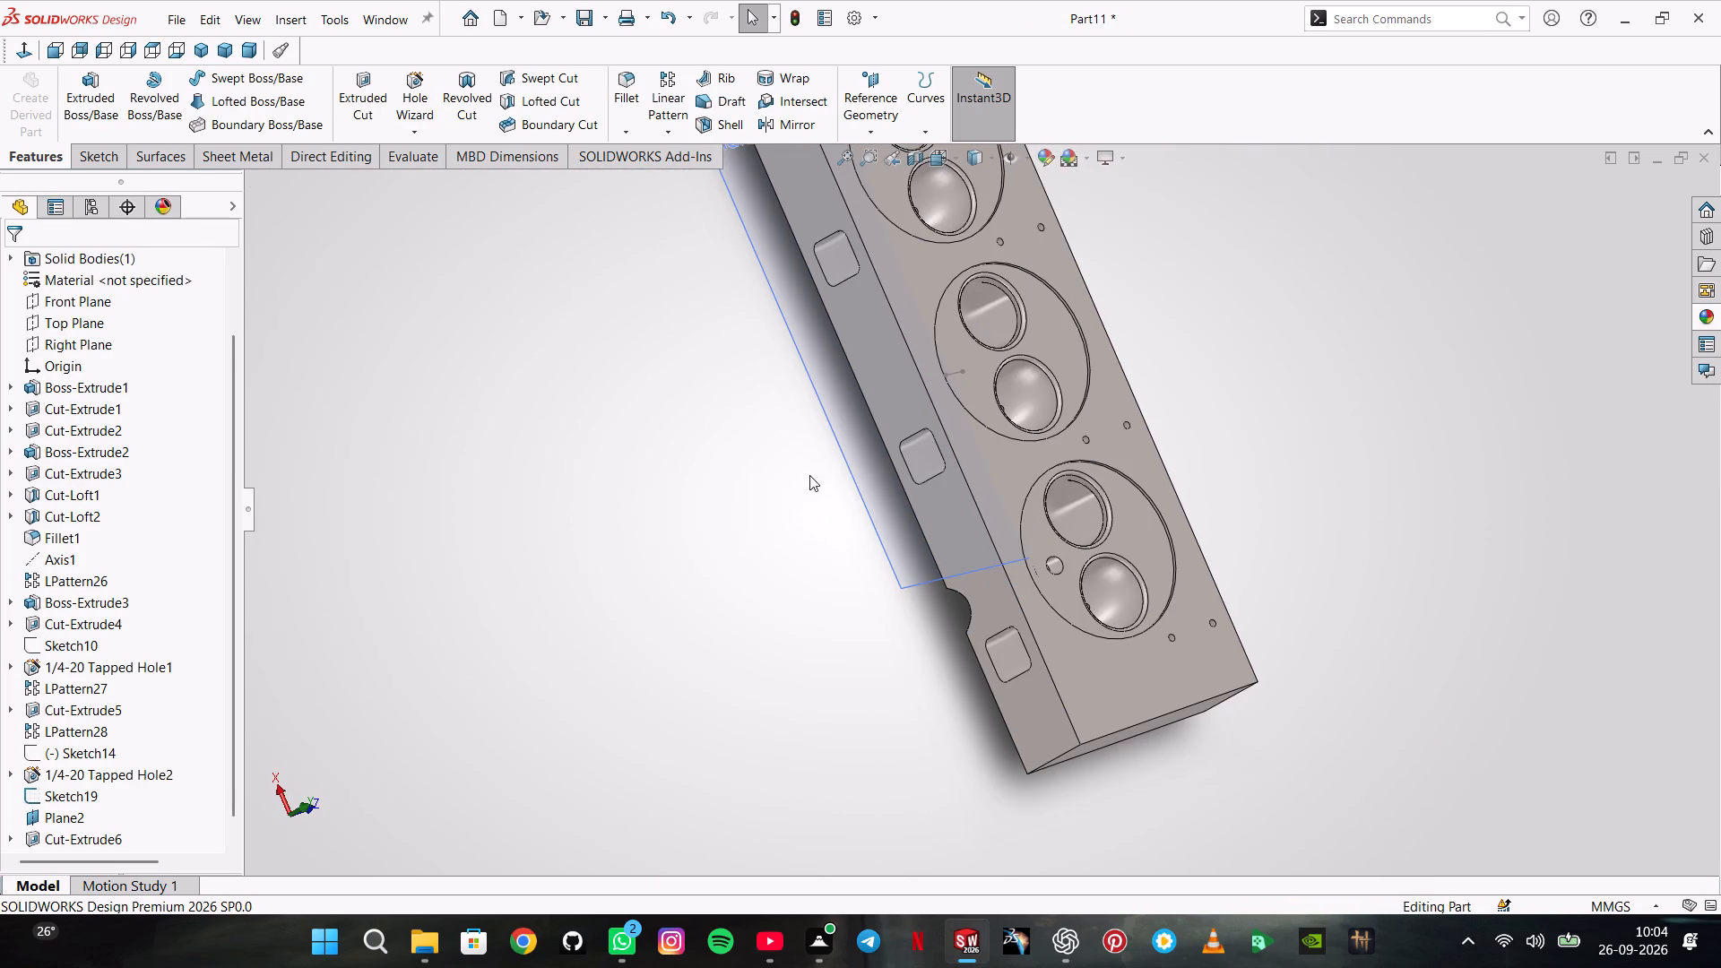
right_click(869, 436)
click(931, 409)
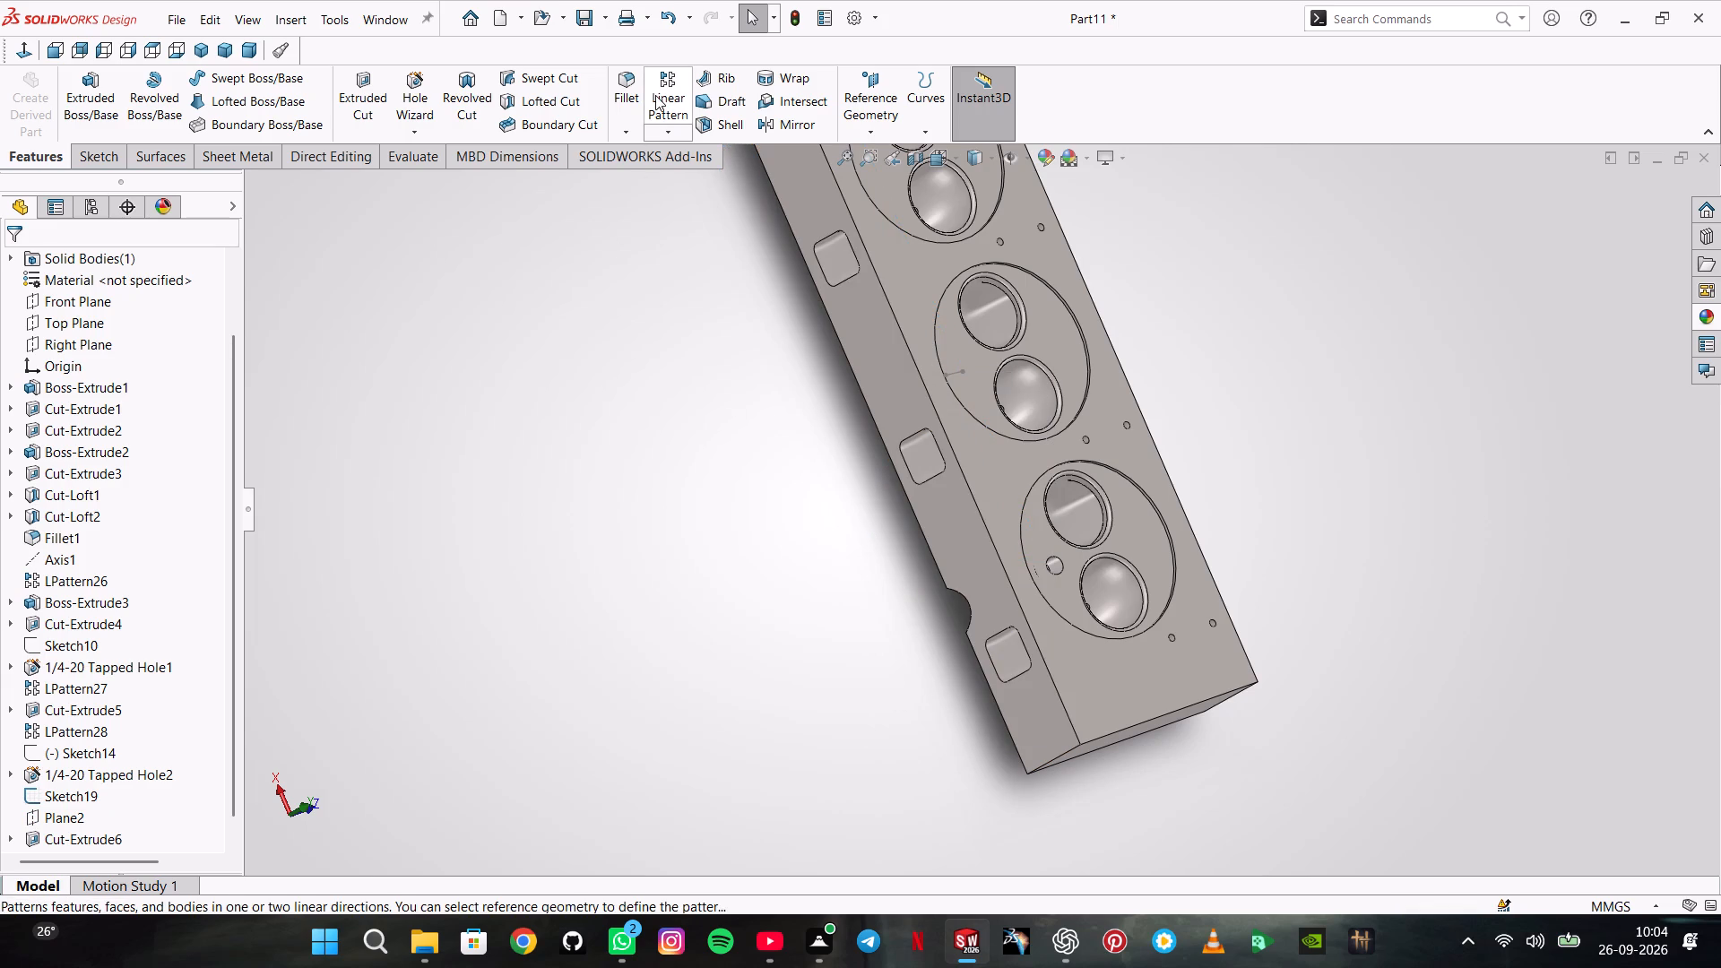
Sketch two circles about 26 mm and 24 mm in diameter on the block's underside, centred on the two small holes nearest the drafted cut.
scroll(848, 238, up, 3)
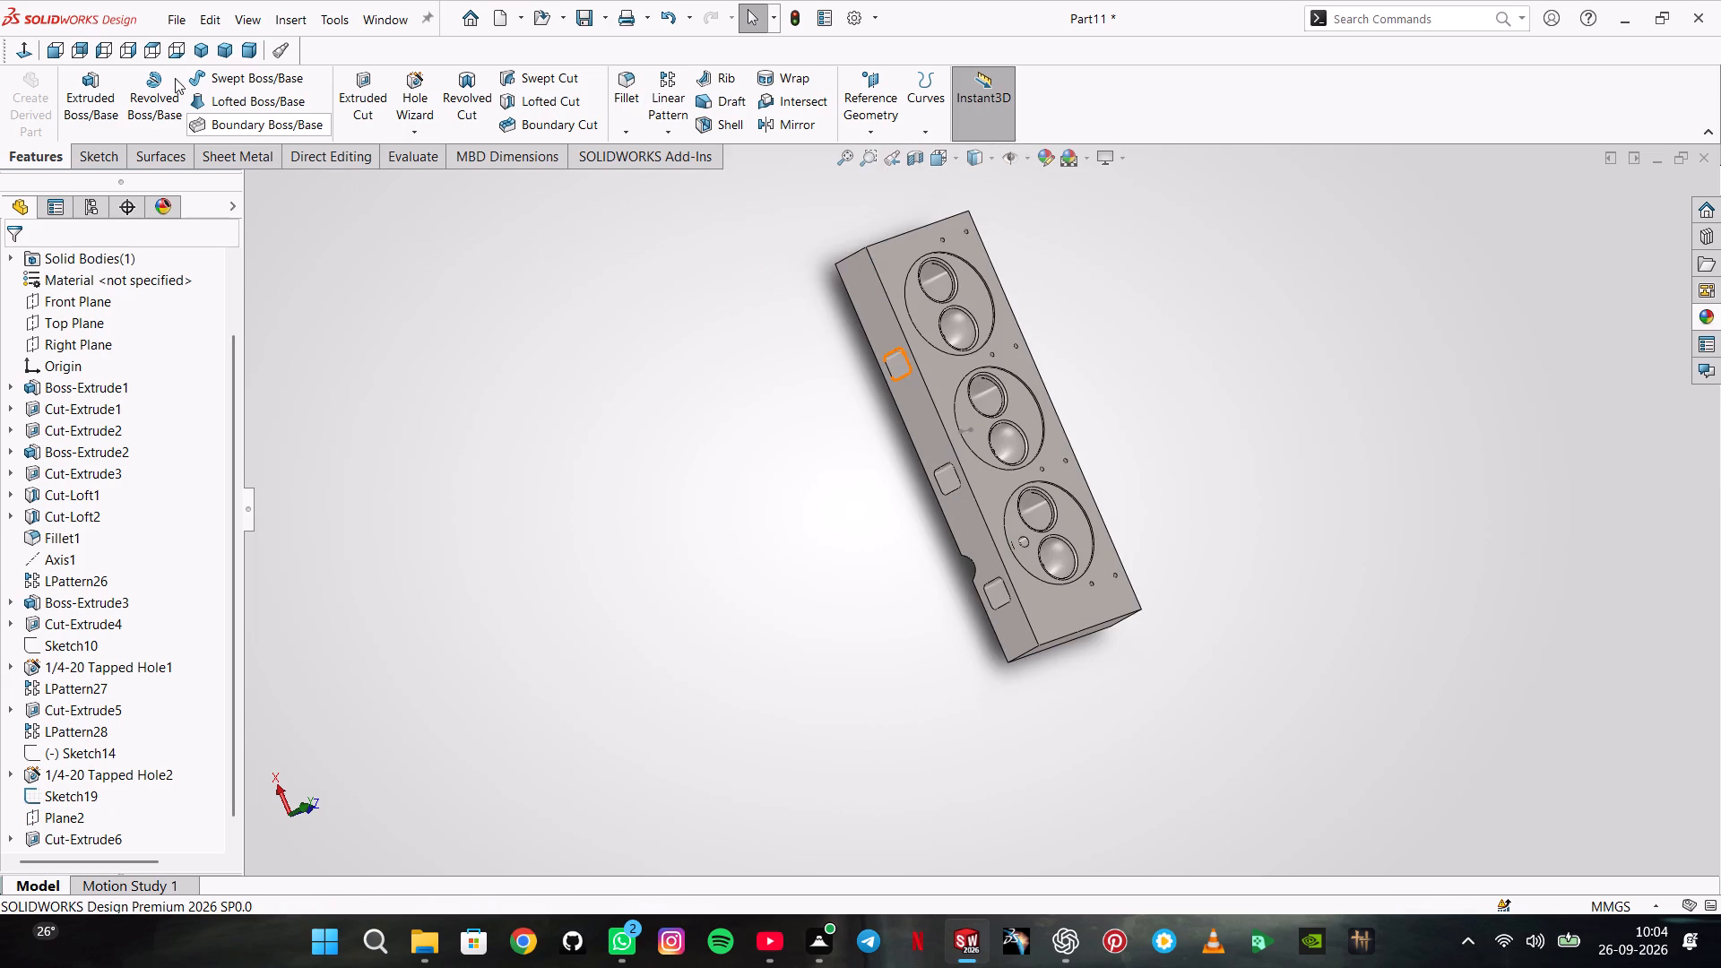
click(208, 53)
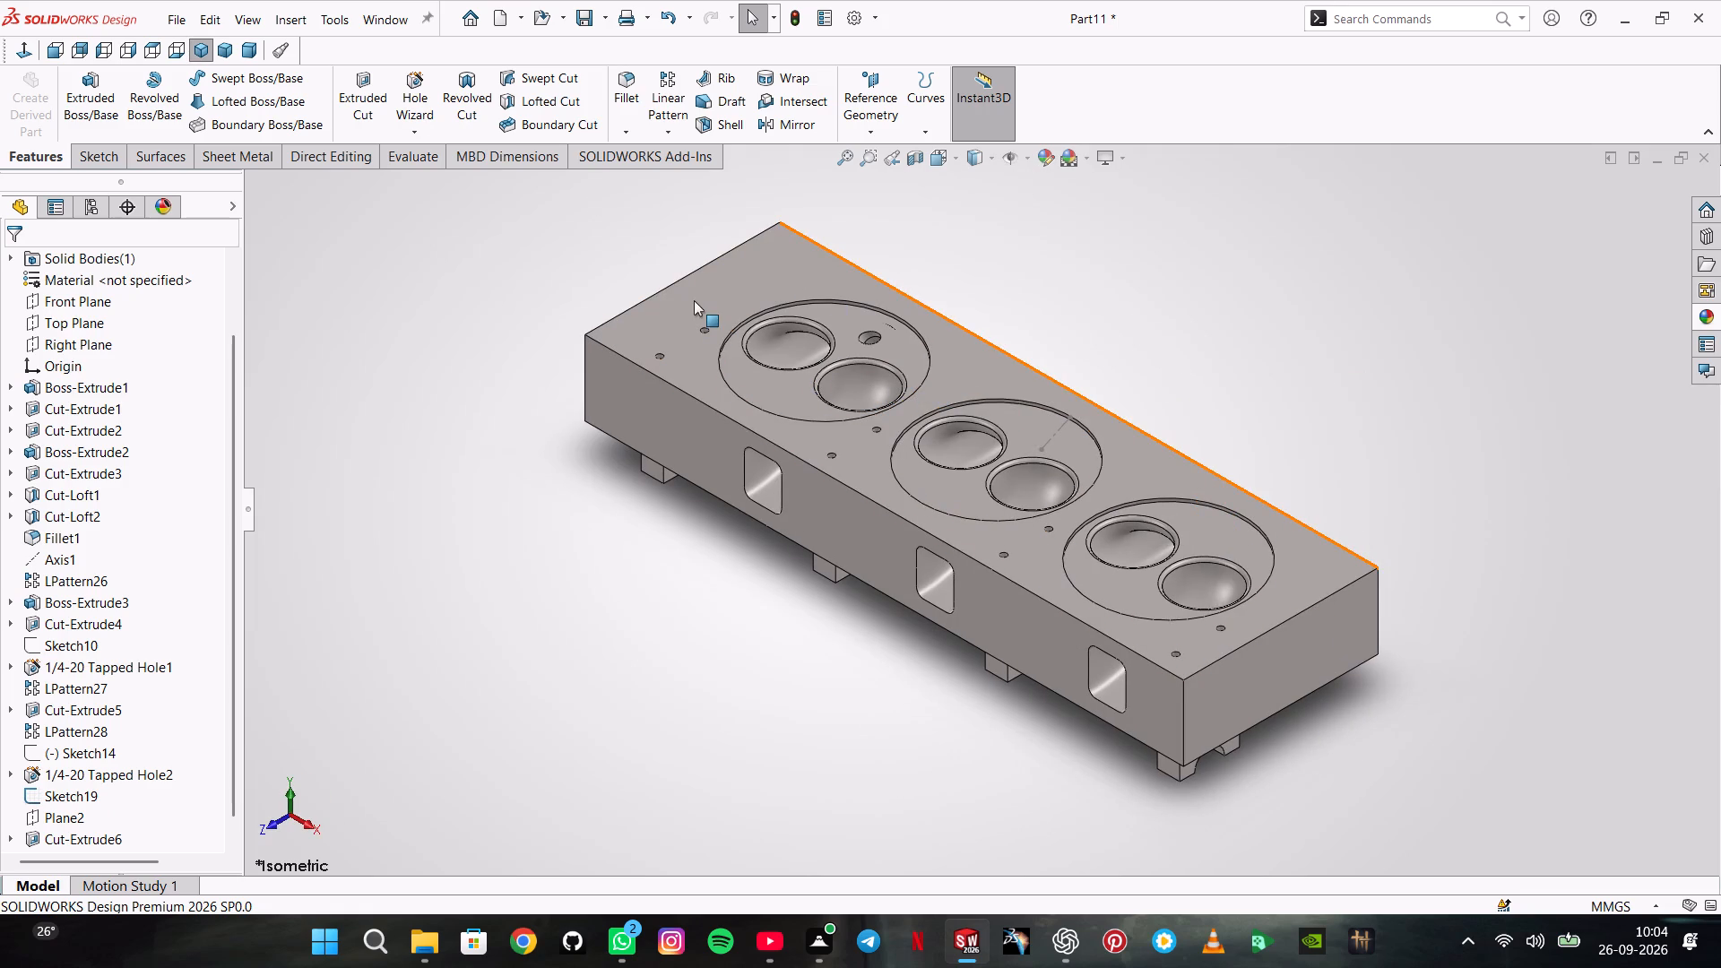
middle_drag(904, 761, 995, 446)
click(997, 560)
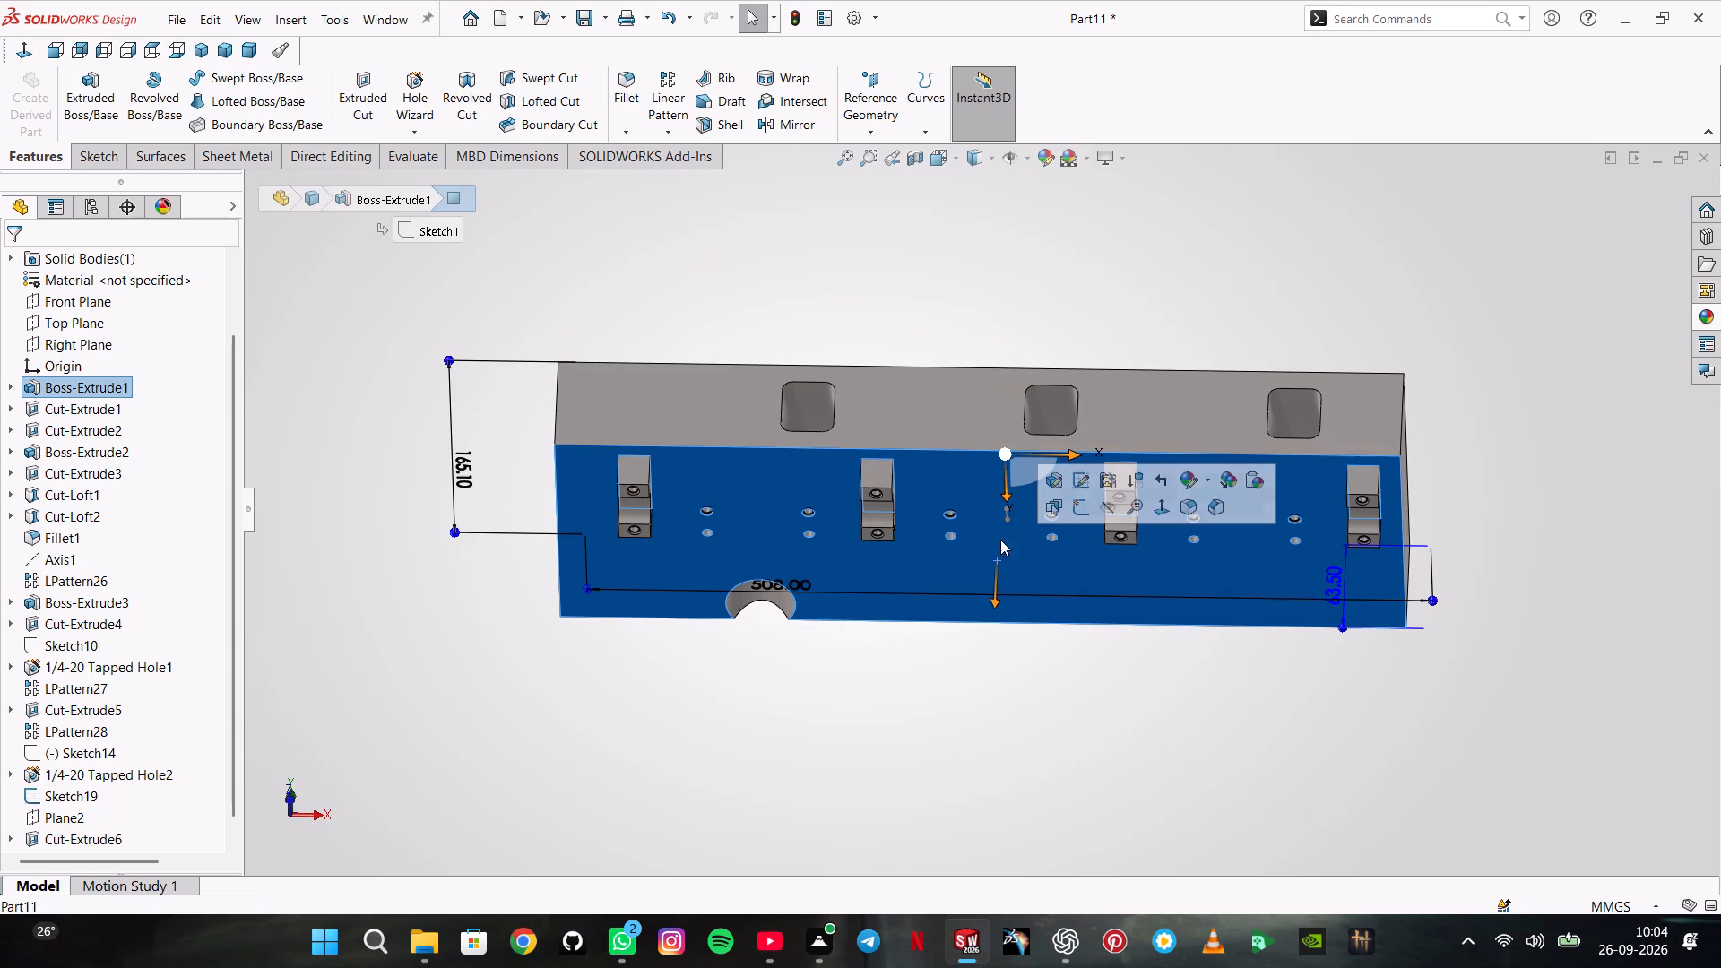
click(1075, 507)
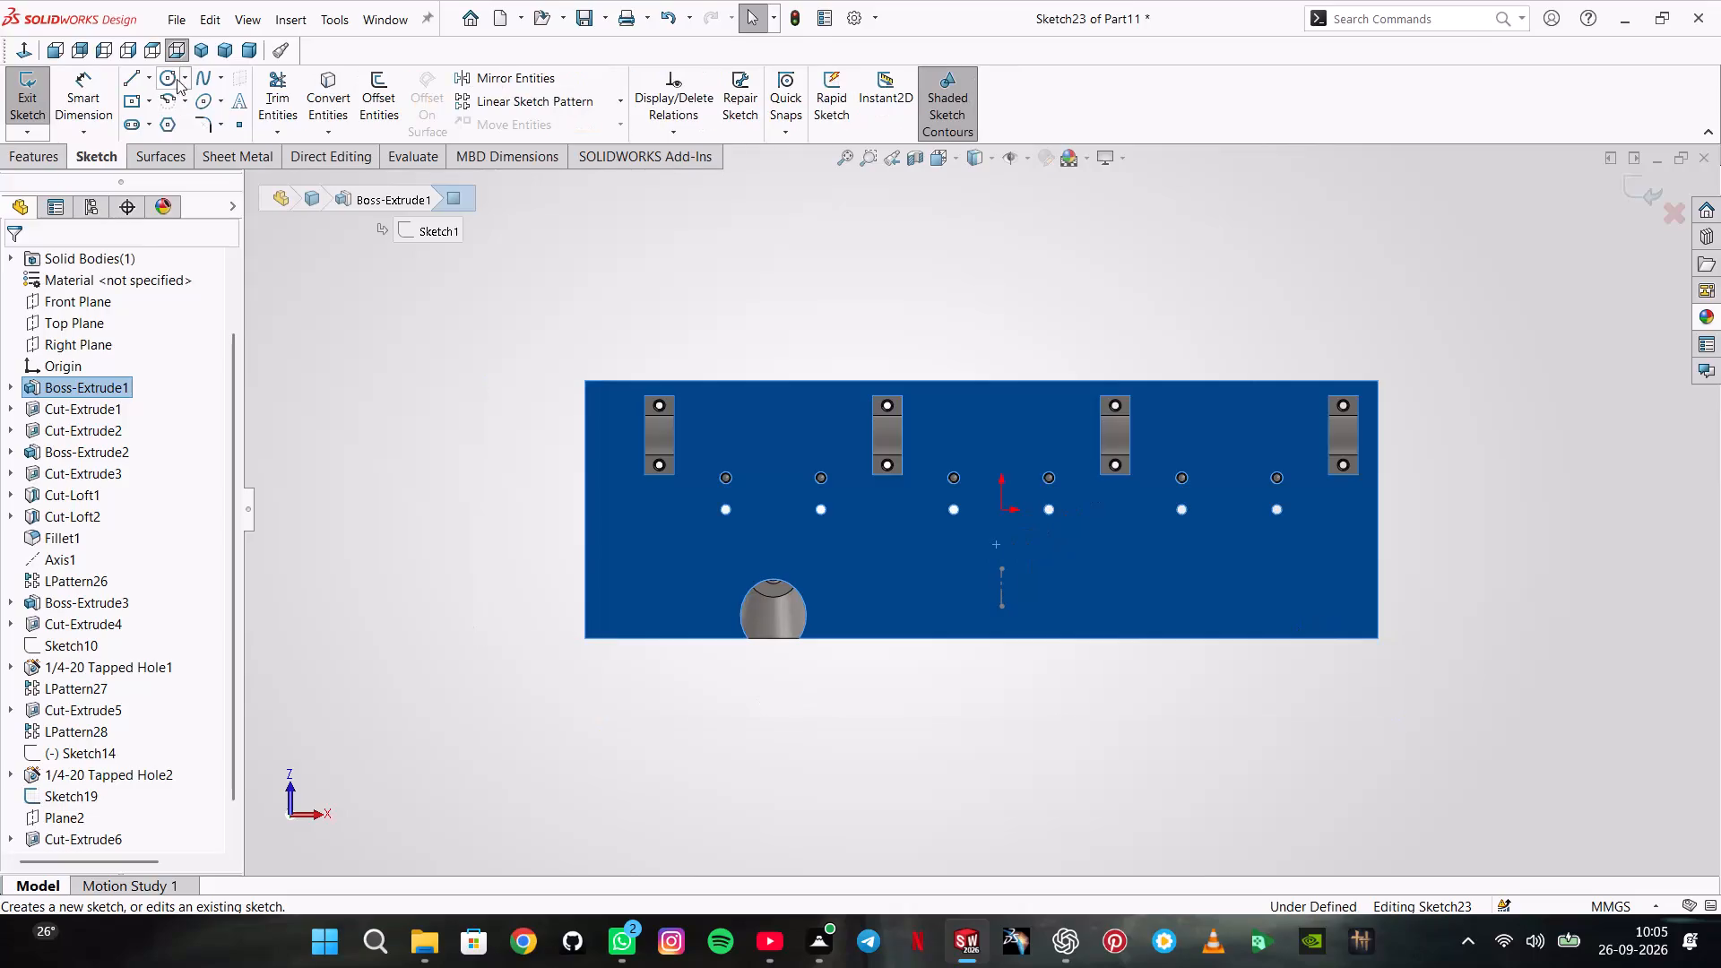
click(161, 78)
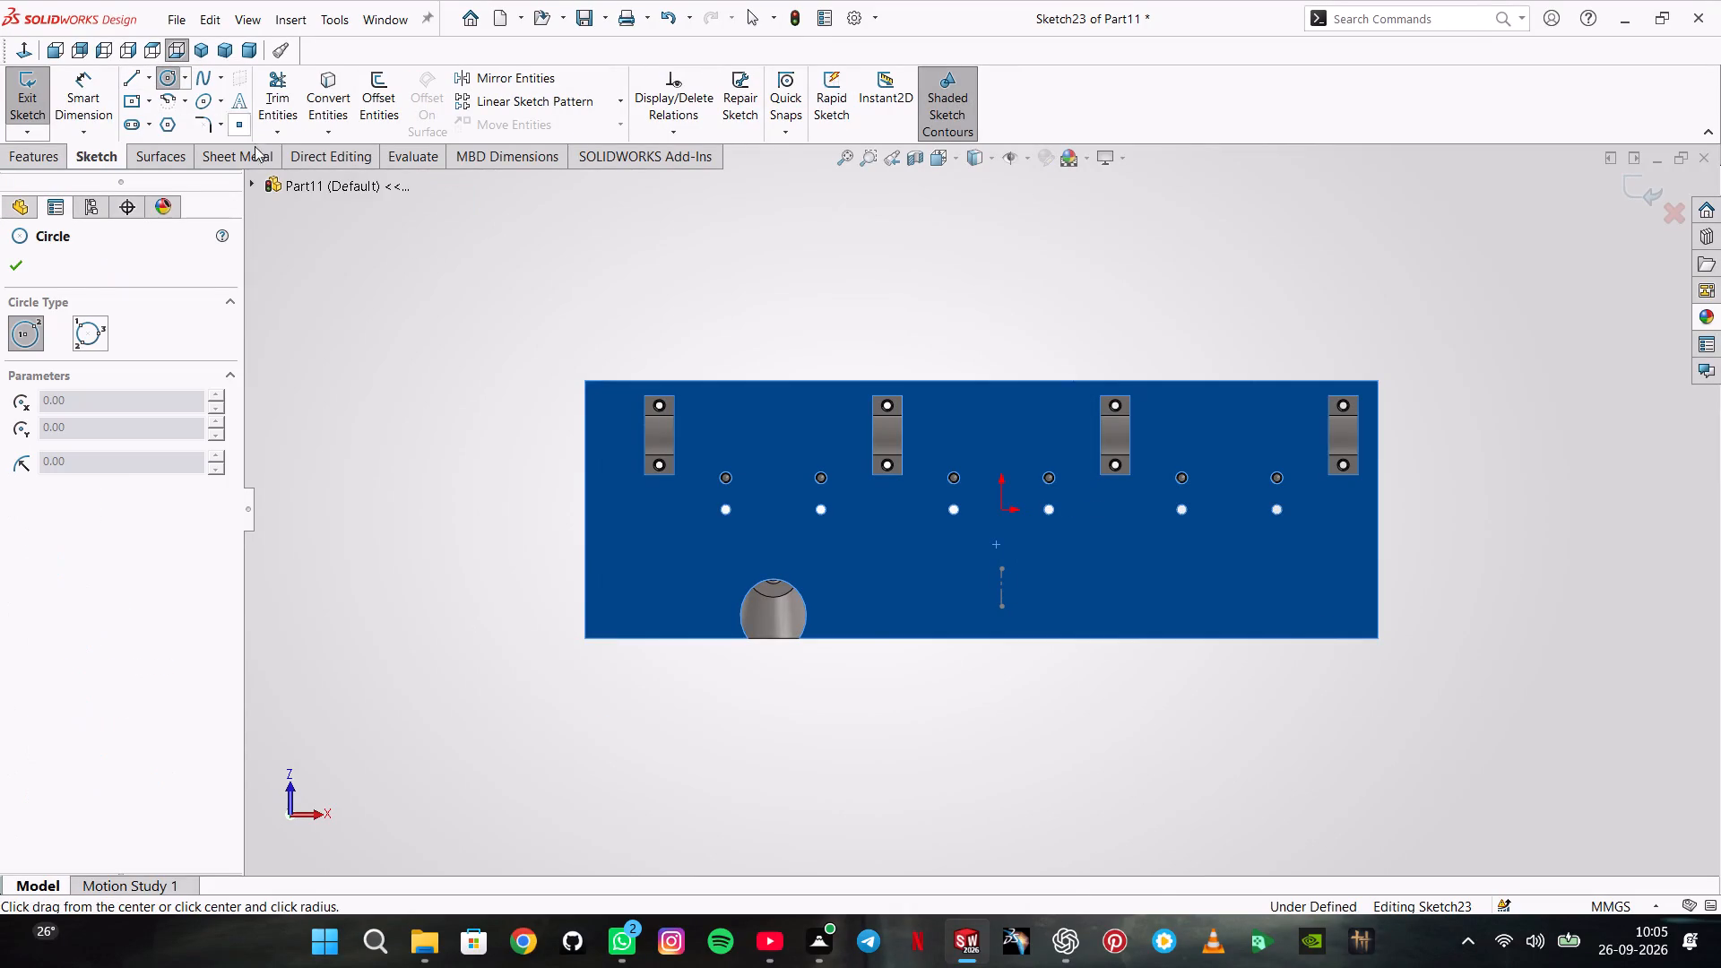
scroll(762, 499, down, 2)
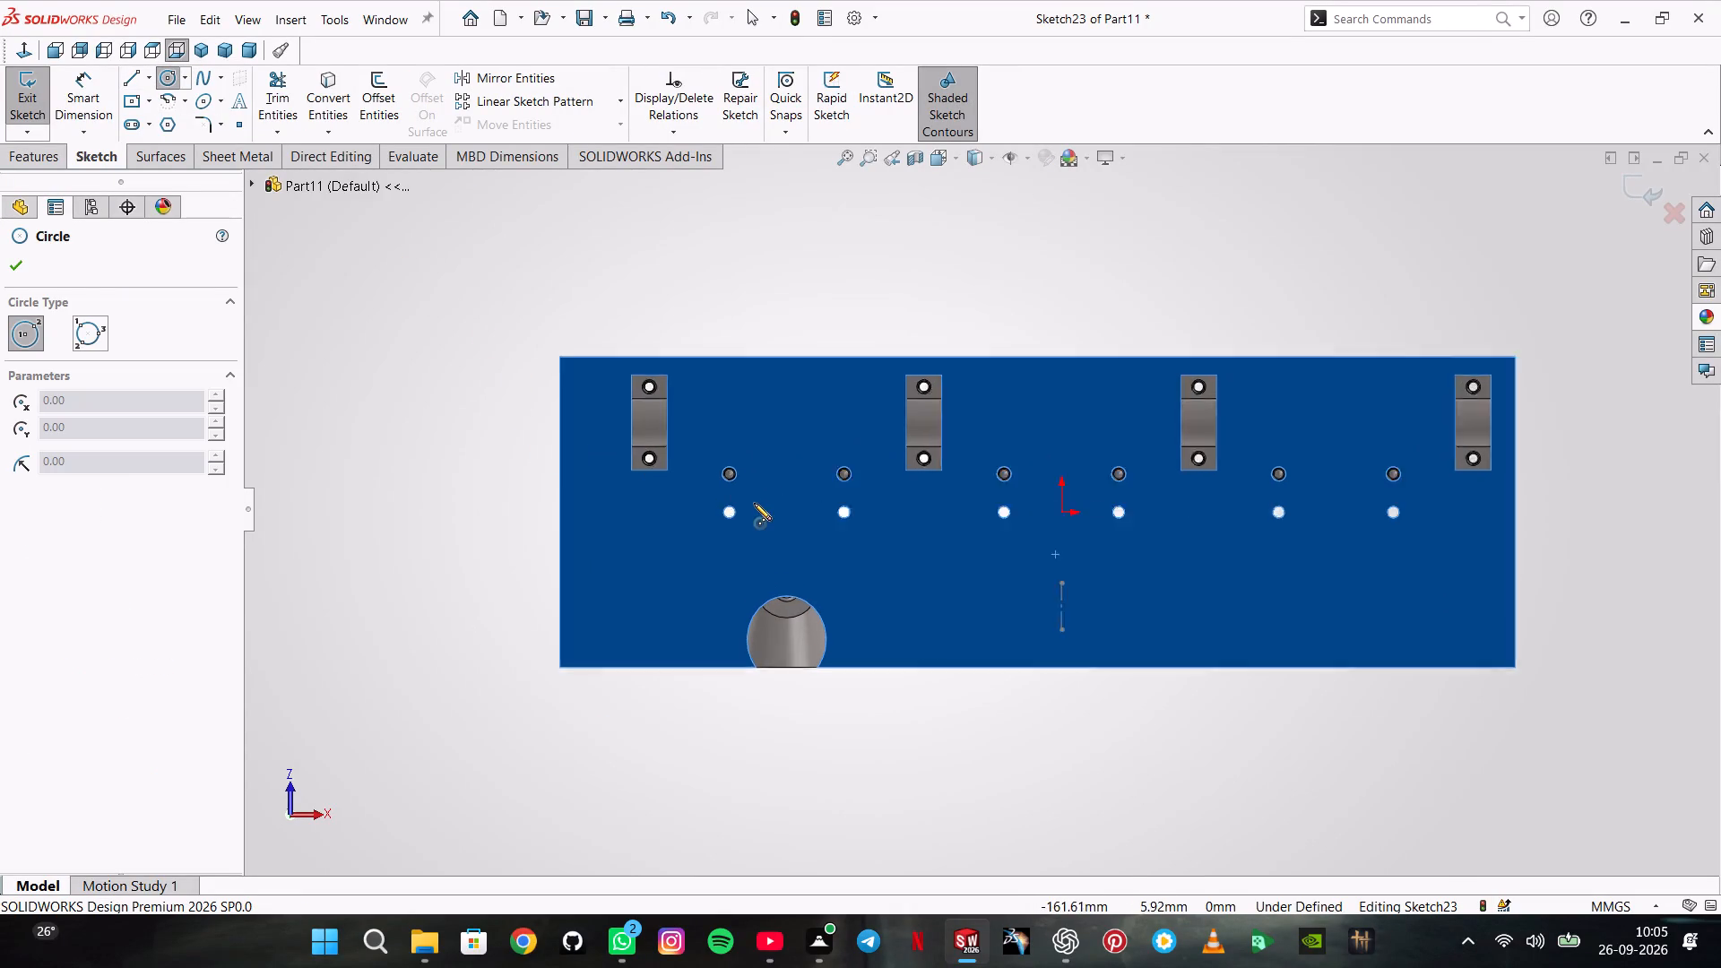
scroll(754, 503, down, 1)
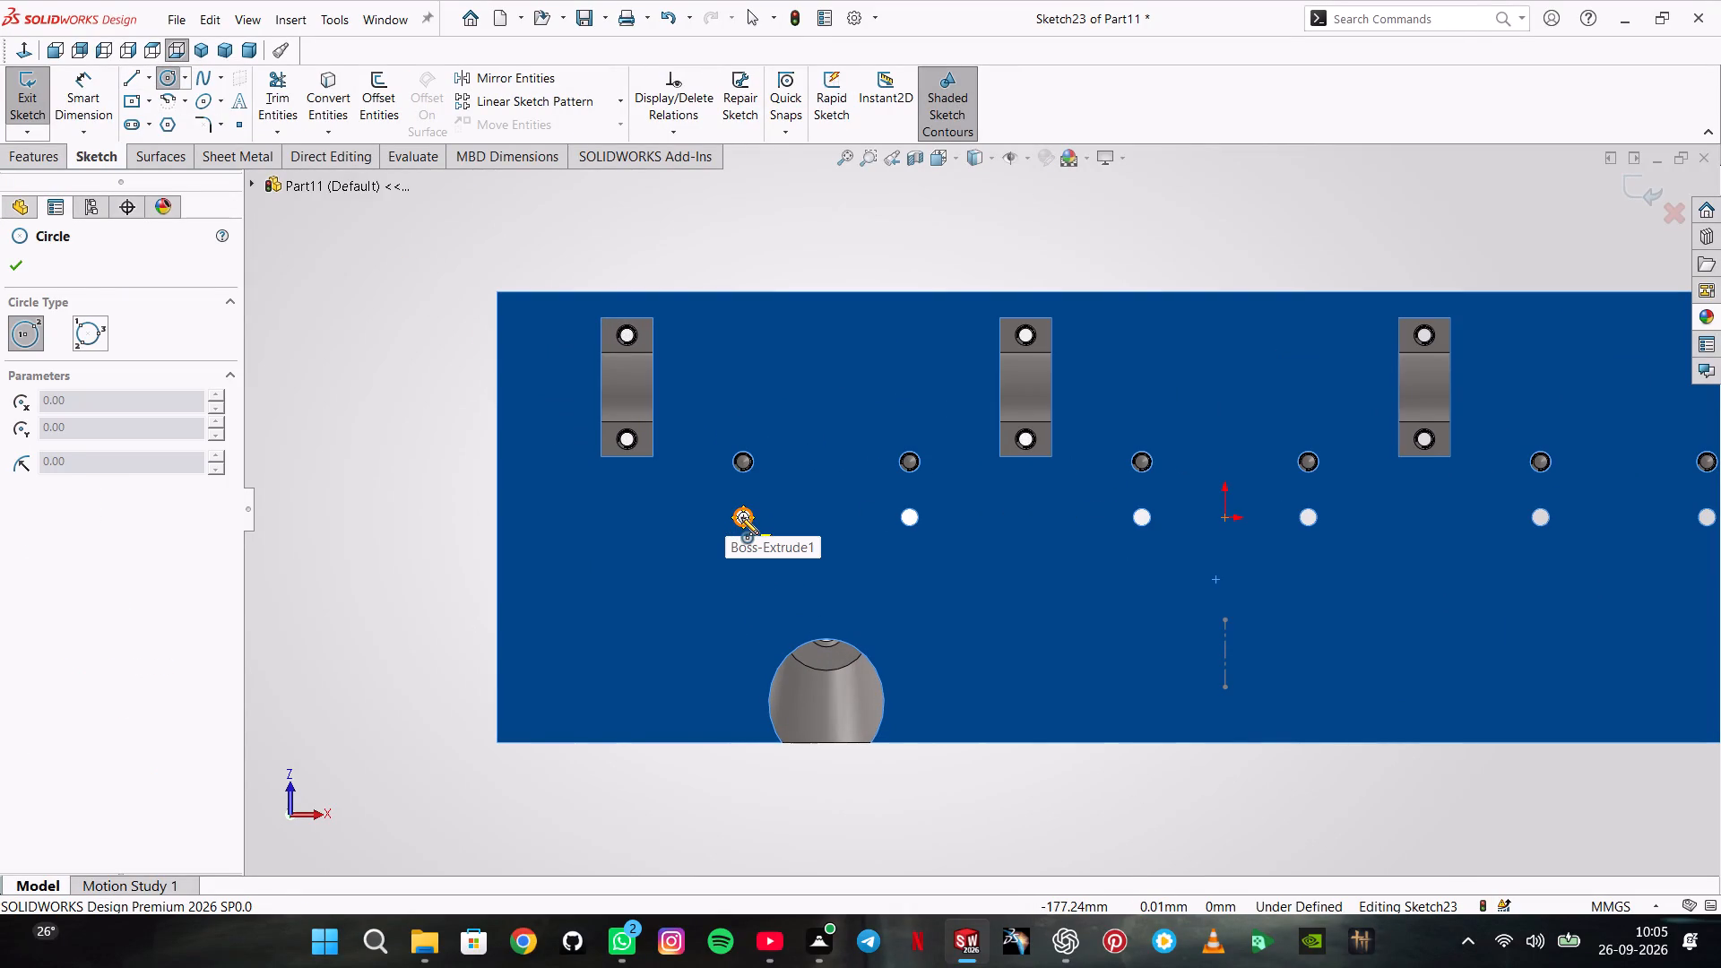
click(741, 517)
click(748, 552)
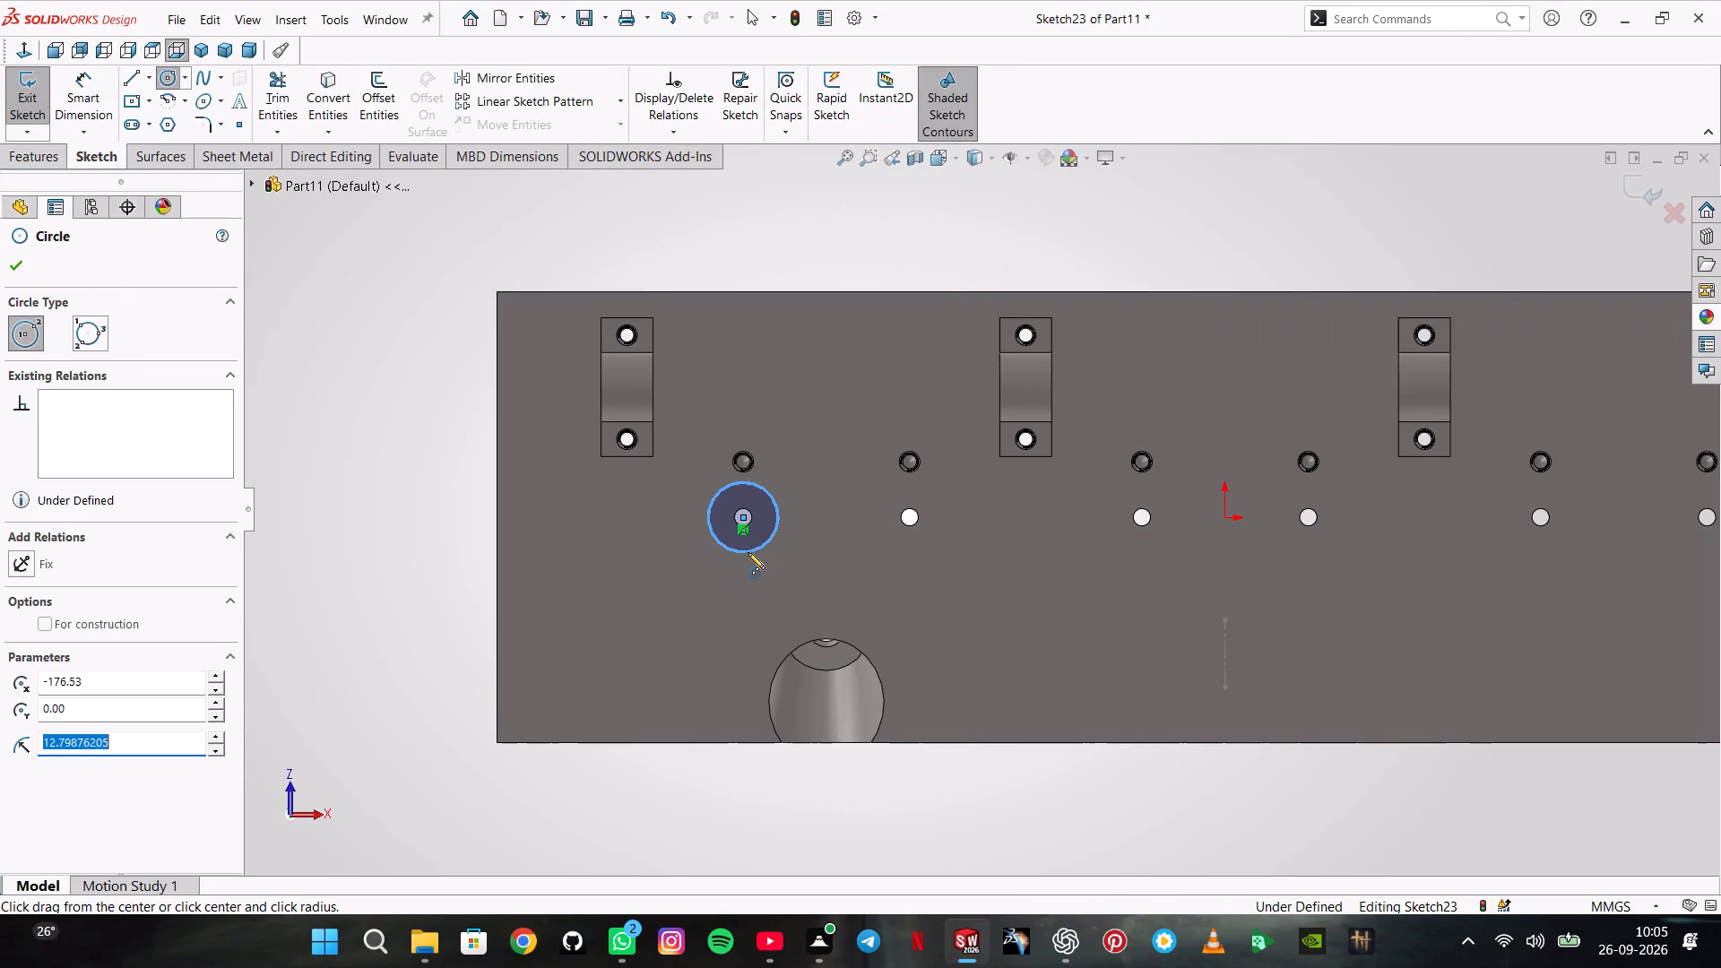
click(910, 517)
click(921, 548)
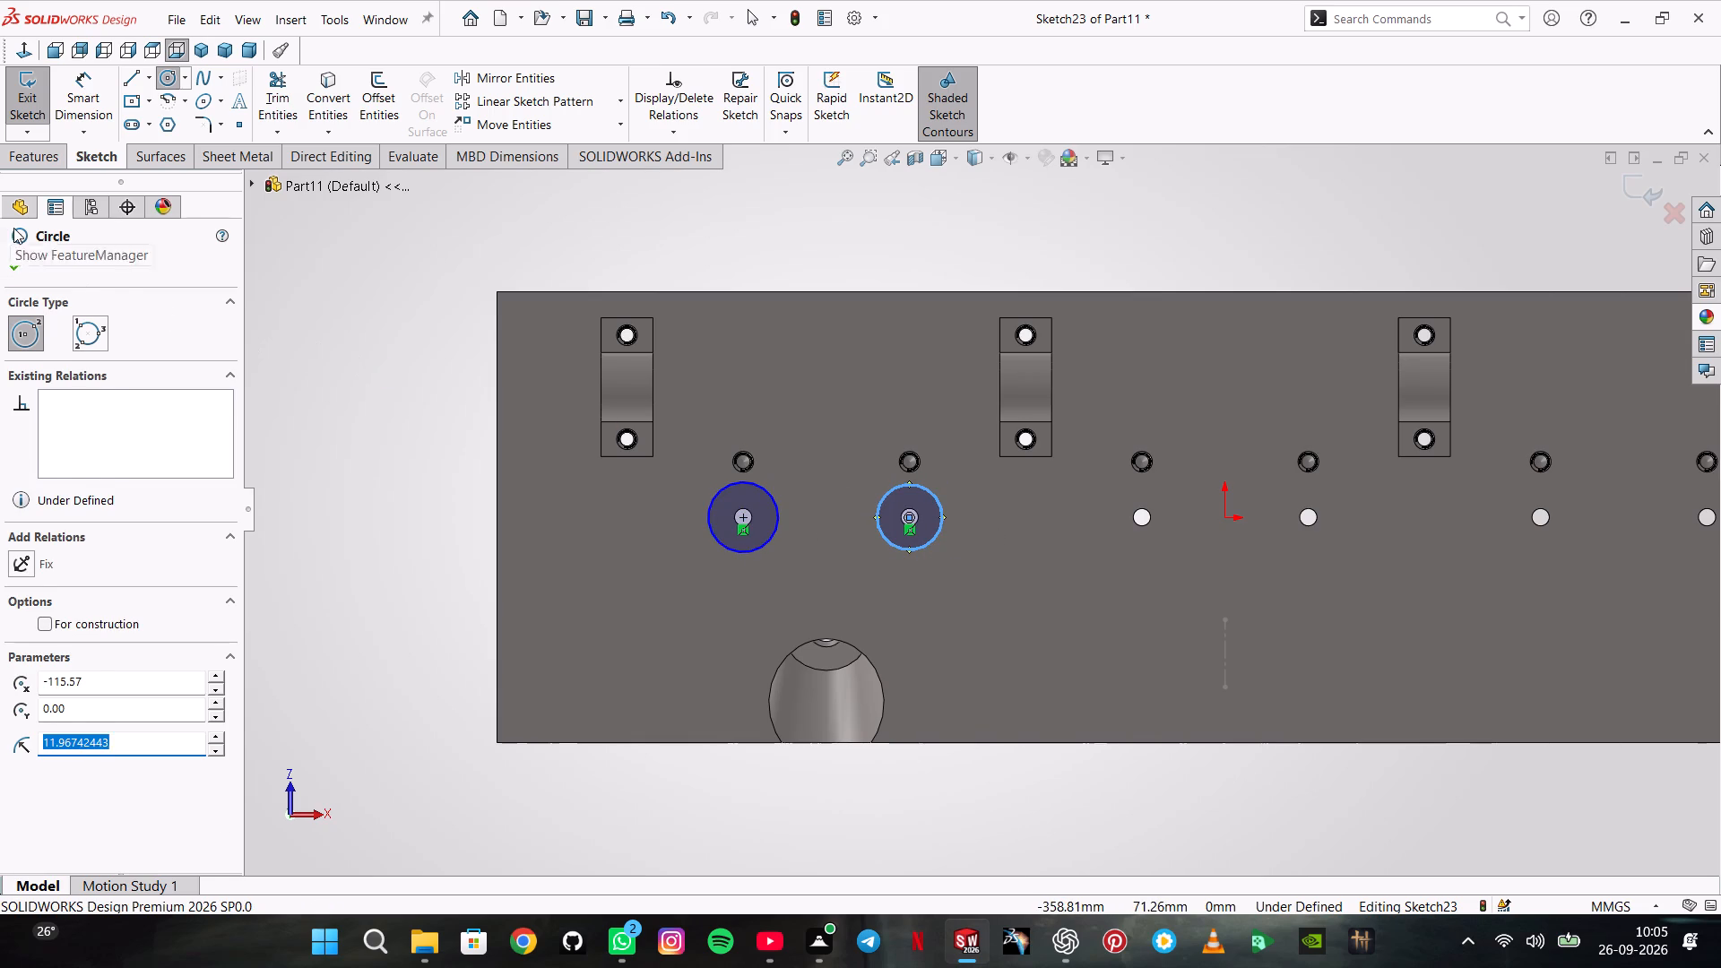
key(Escape)
Make the two new circles equal in radius.
shift+click(769, 518)
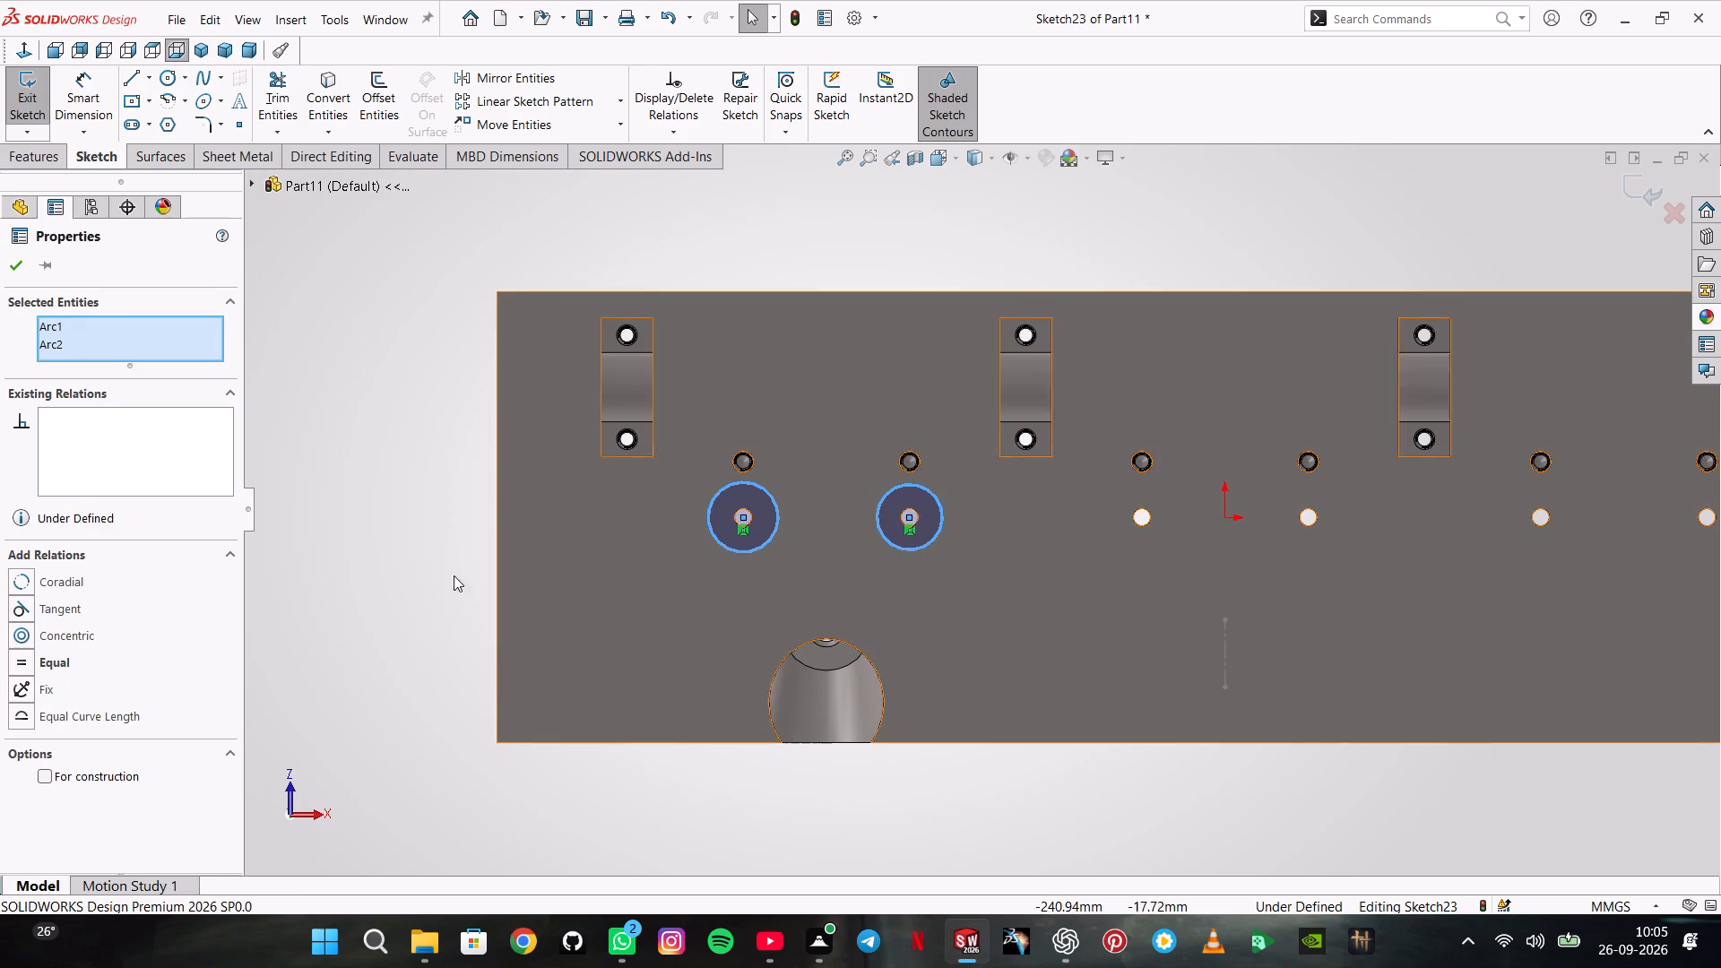
click(24, 667)
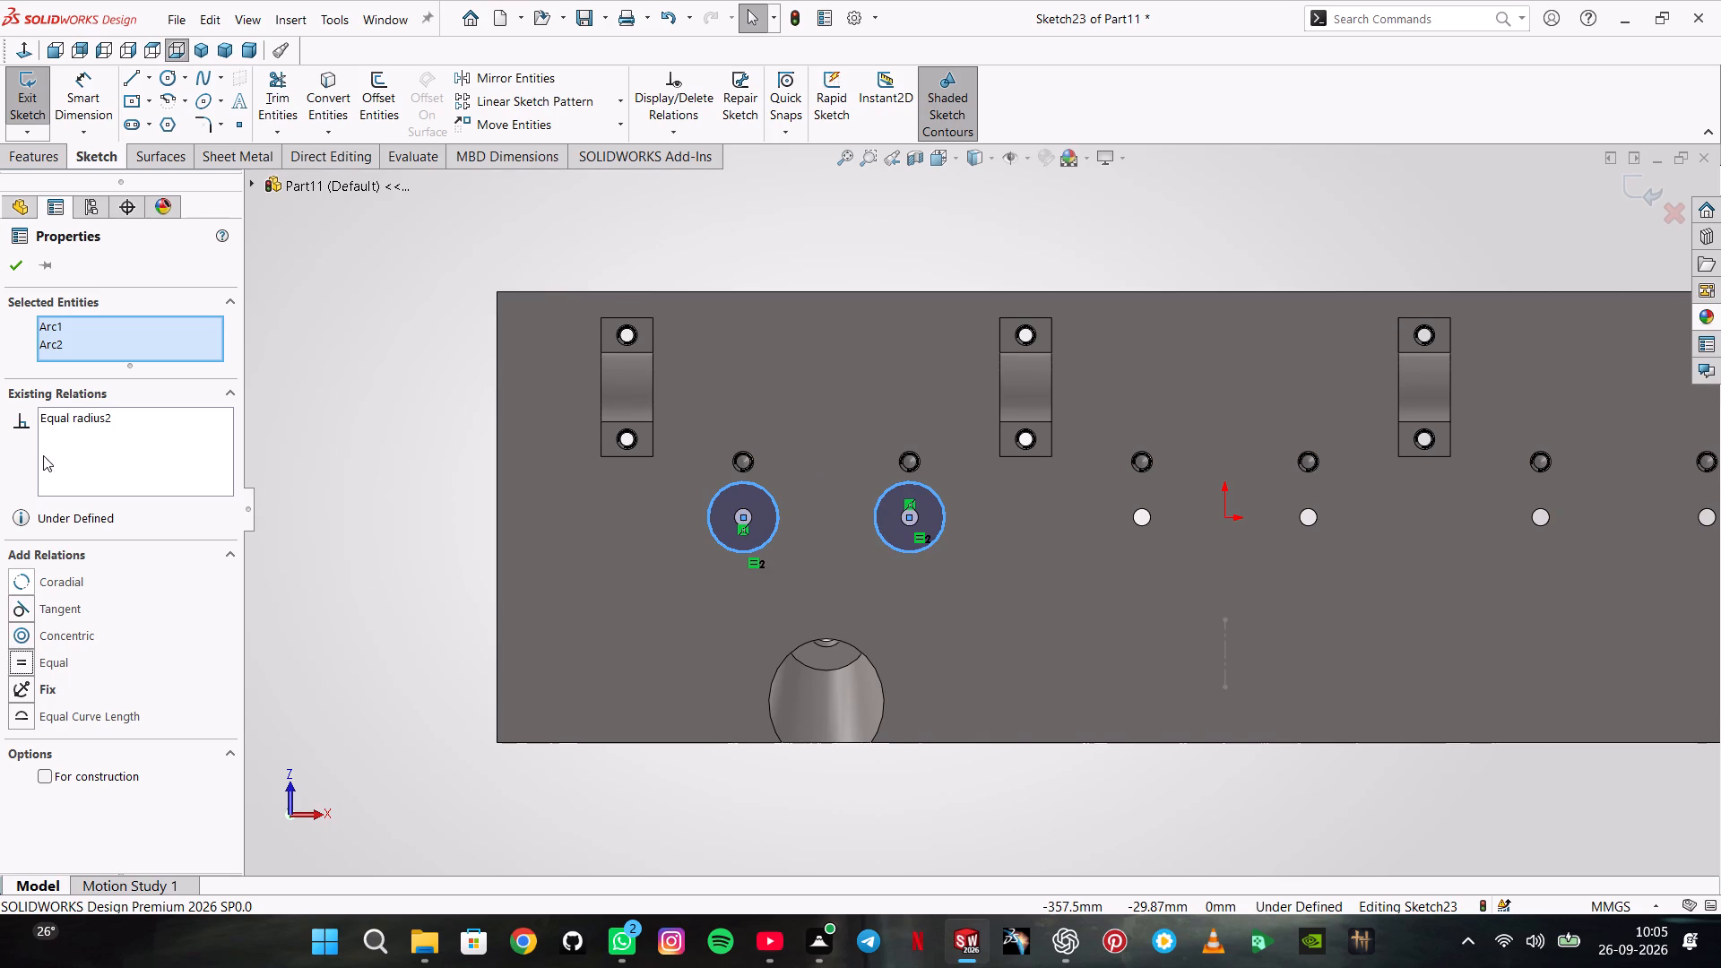
click(24, 270)
Dimension the first circle's diameter as 28 mm.
click(99, 117)
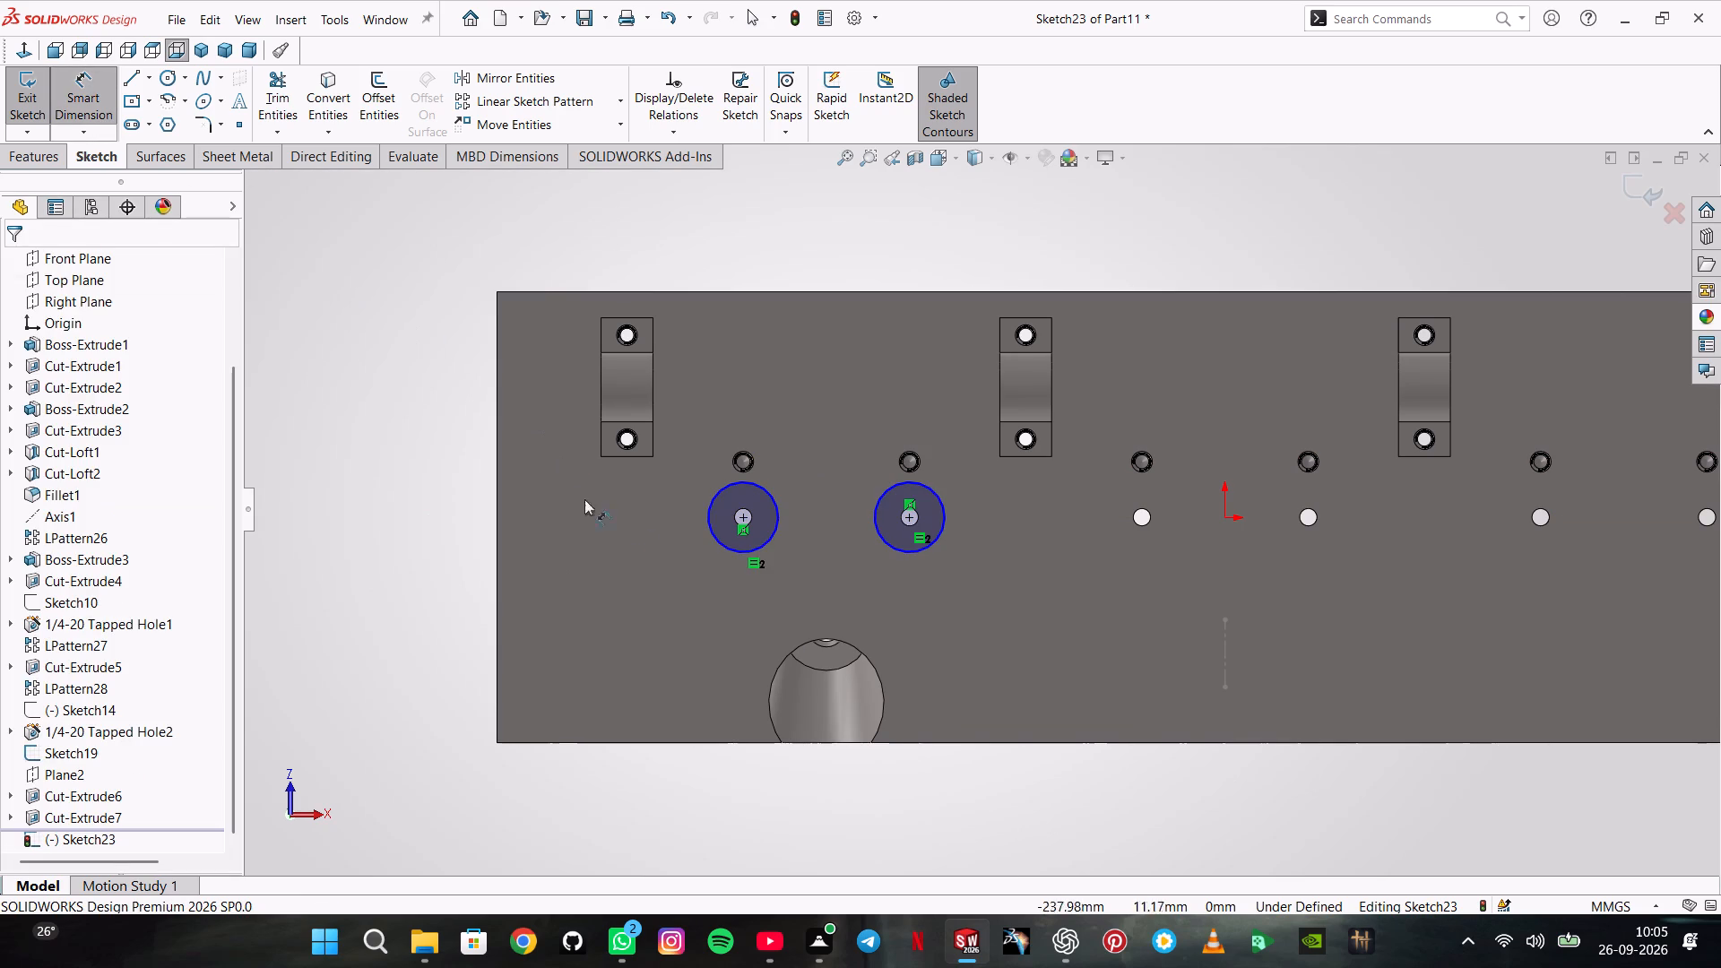
click(708, 528)
click(630, 539)
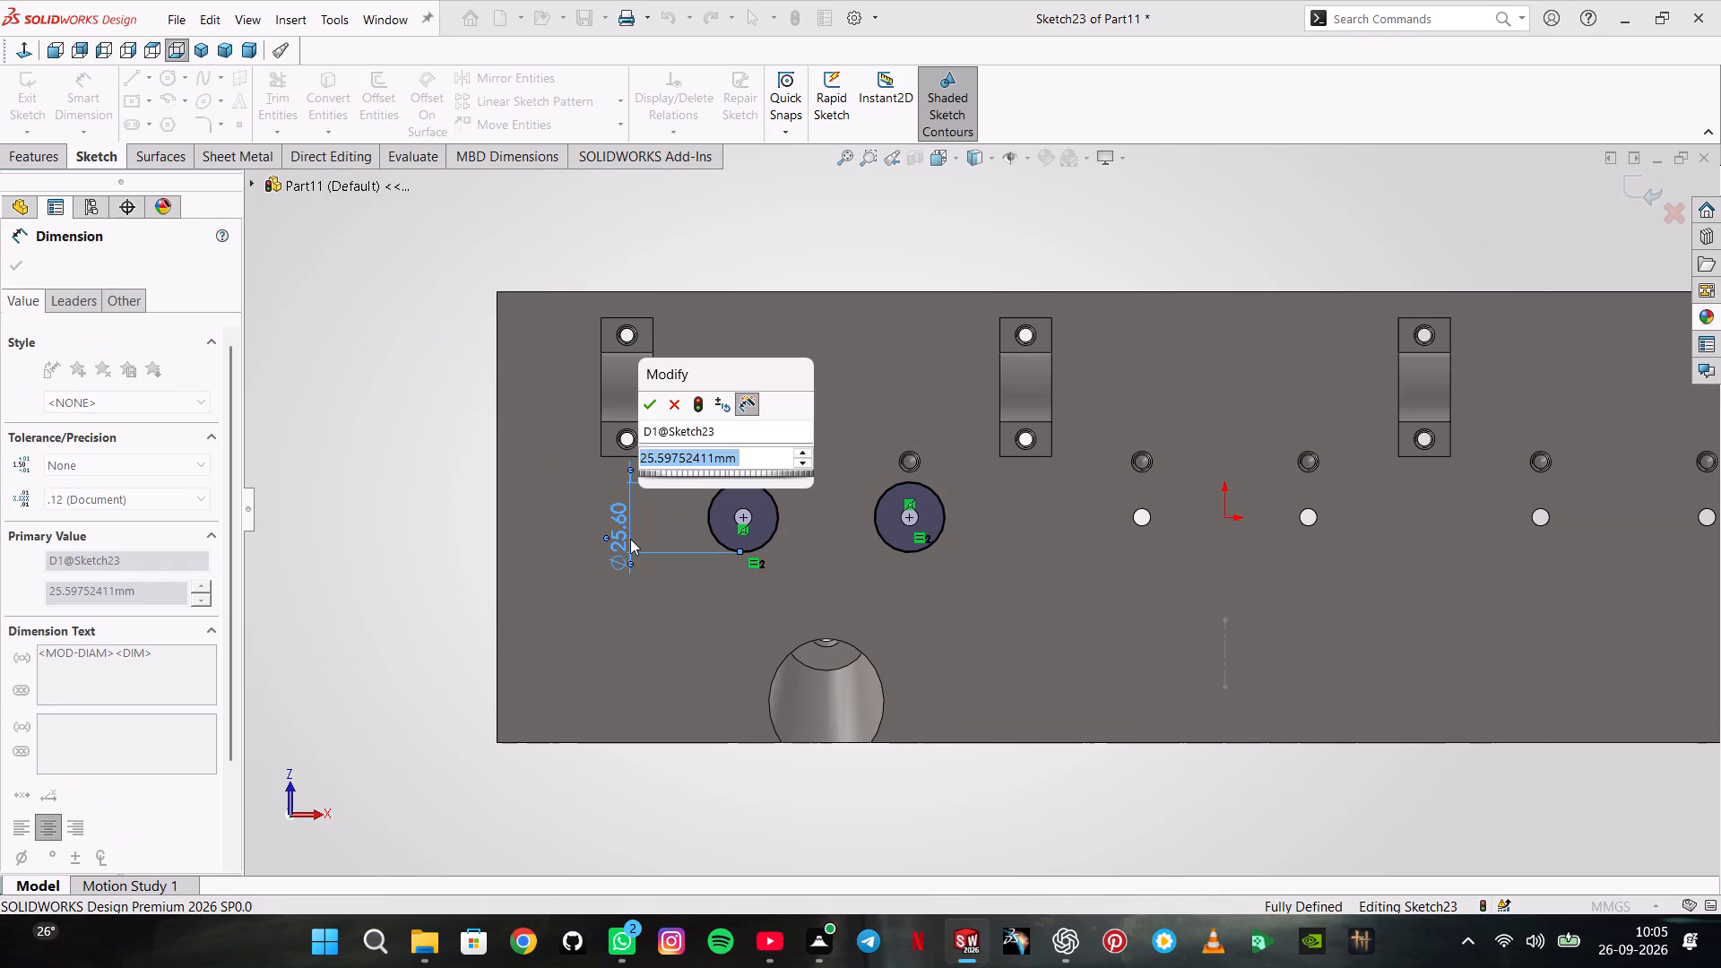
text(28)
key(Return)
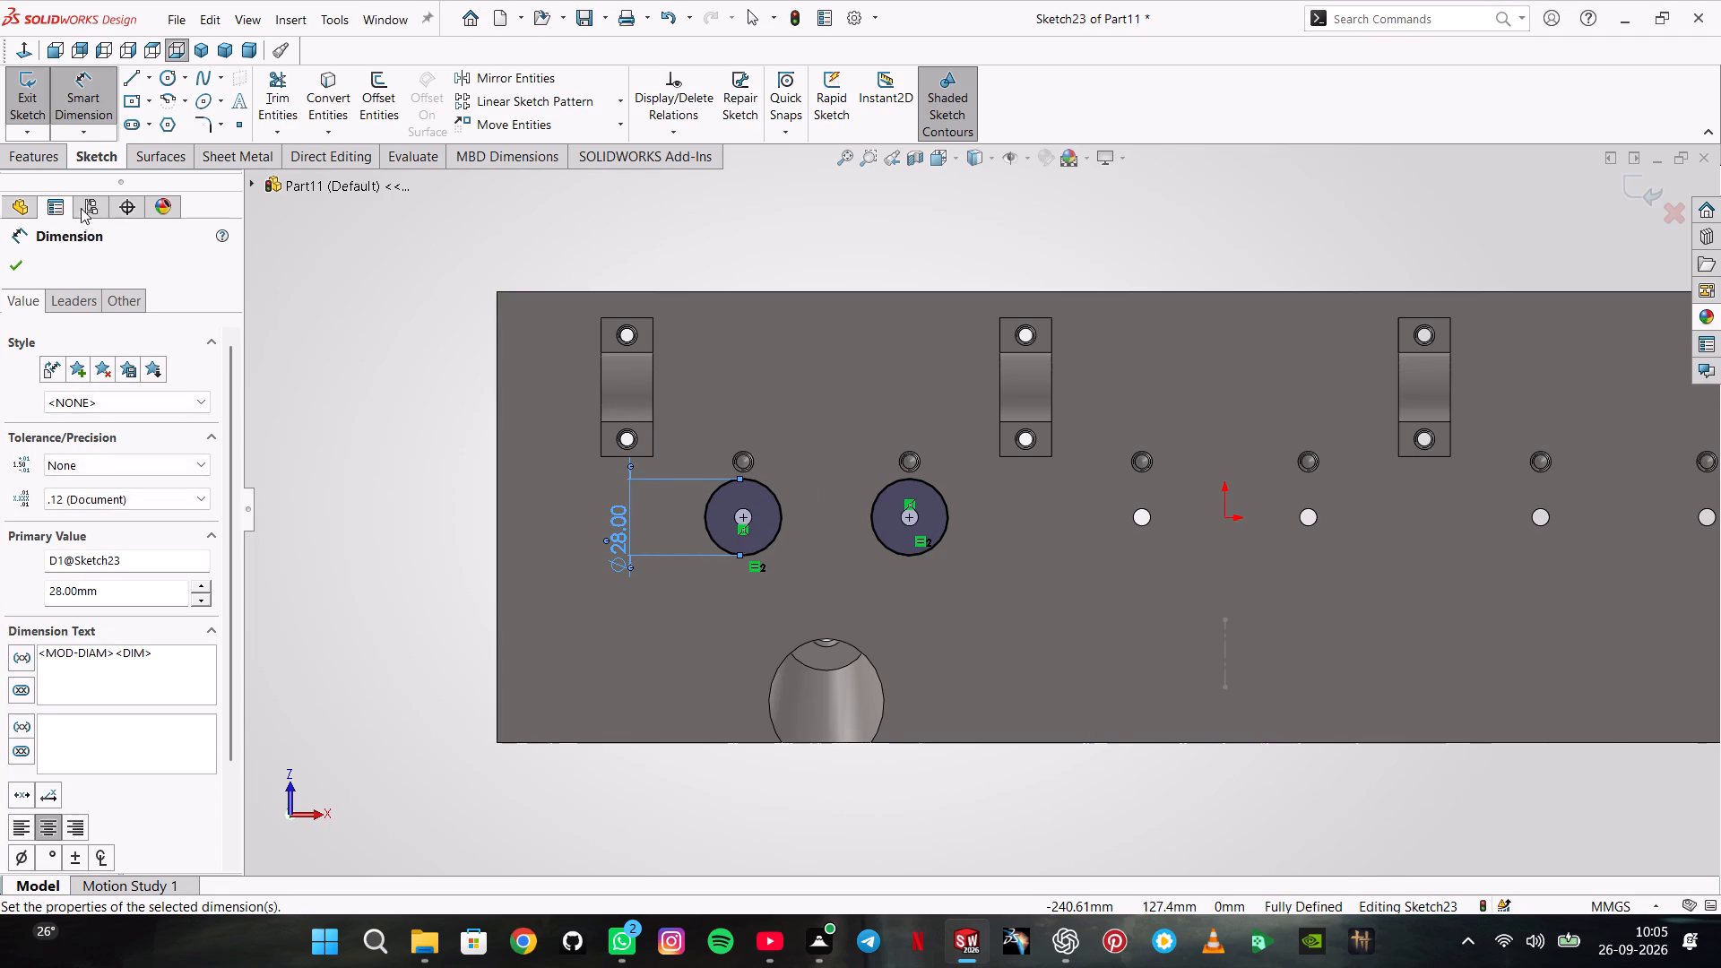
click(20, 276)
Set up a blind extruded cut of the two 28 mm circles with a depth of 22.23 mm.
click(48, 156)
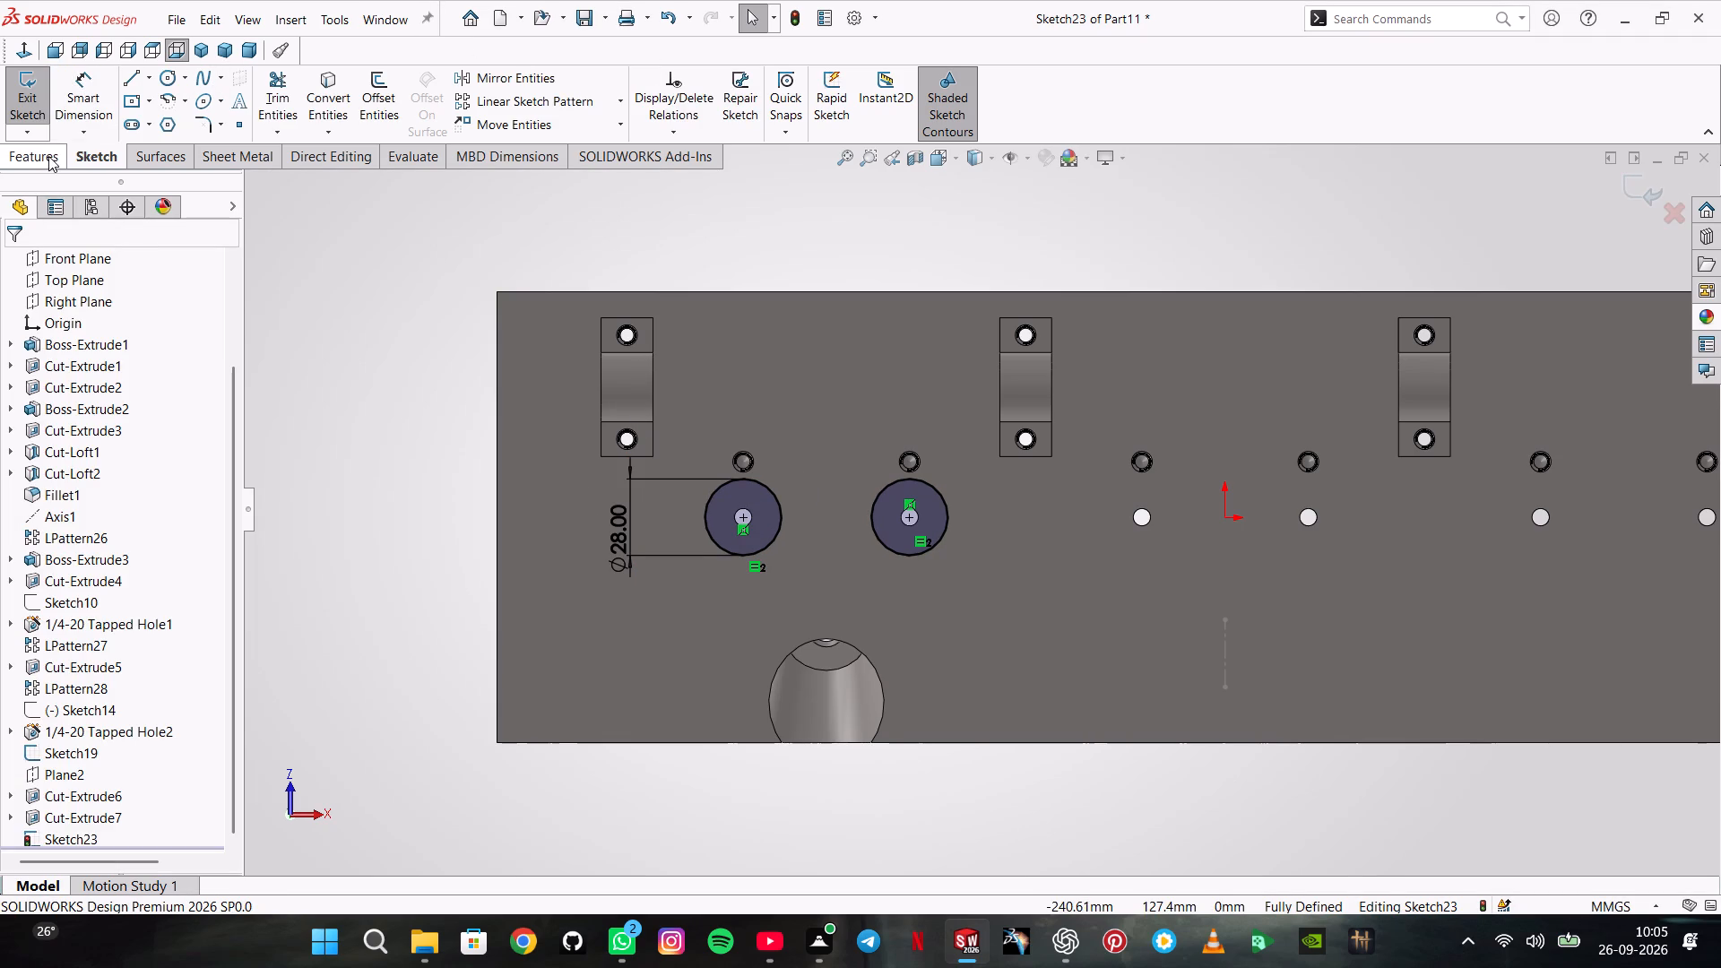
click(341, 86)
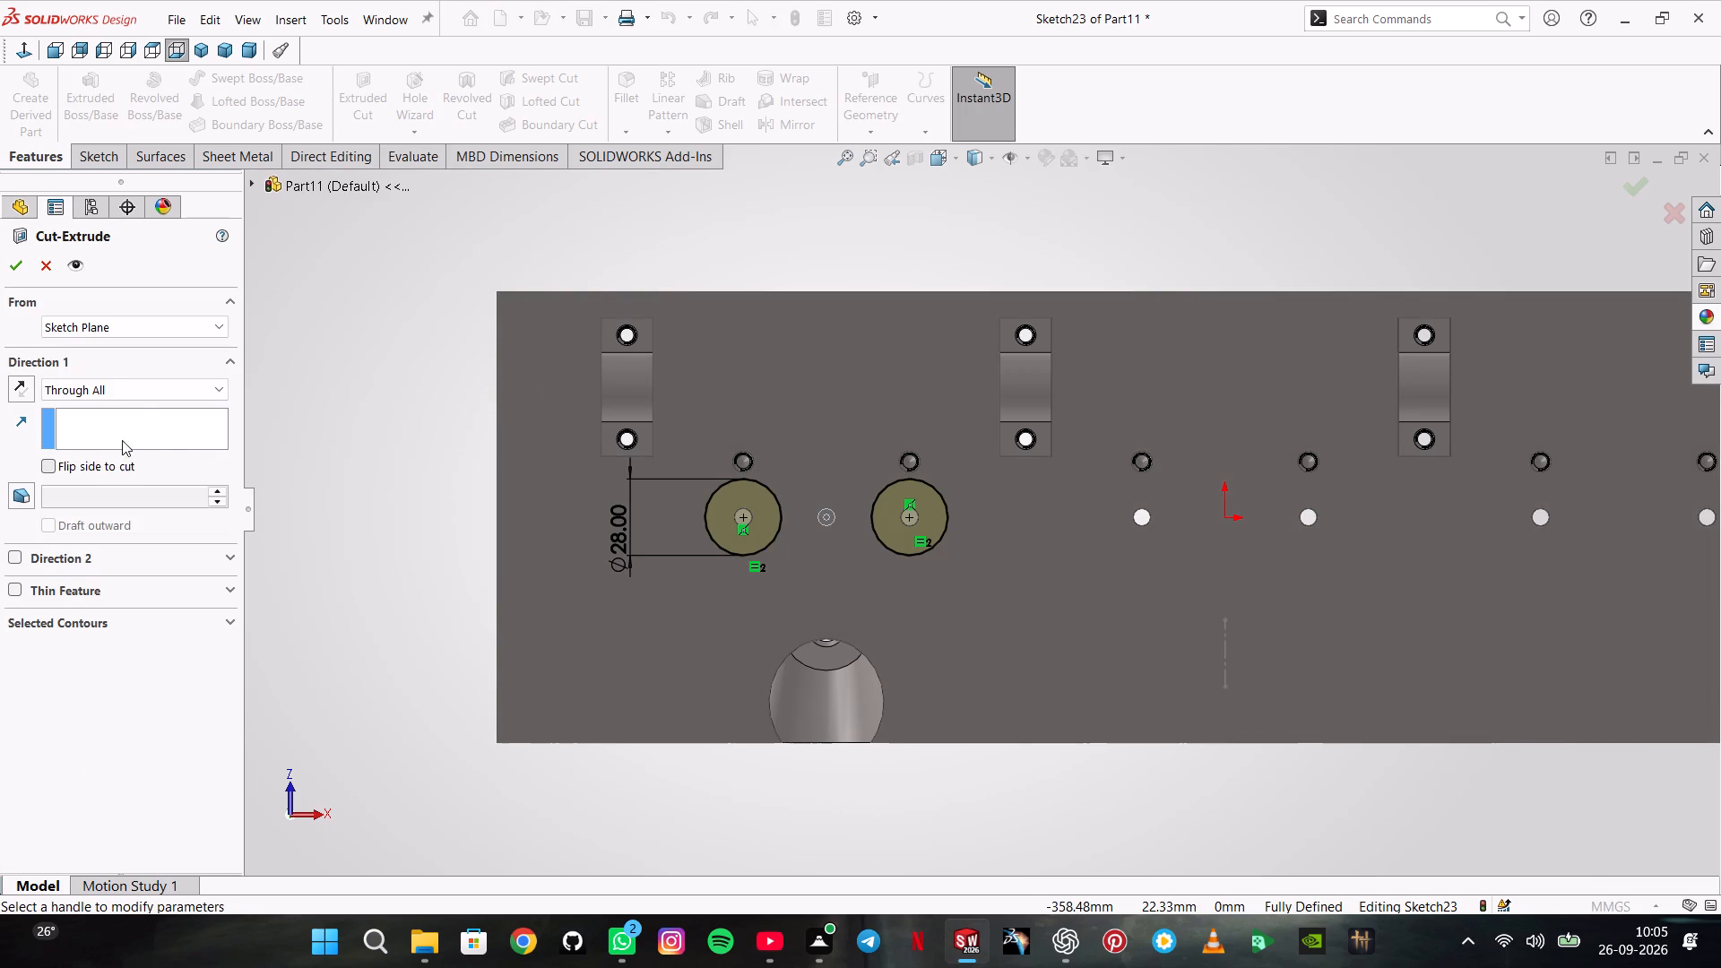
click(133, 395)
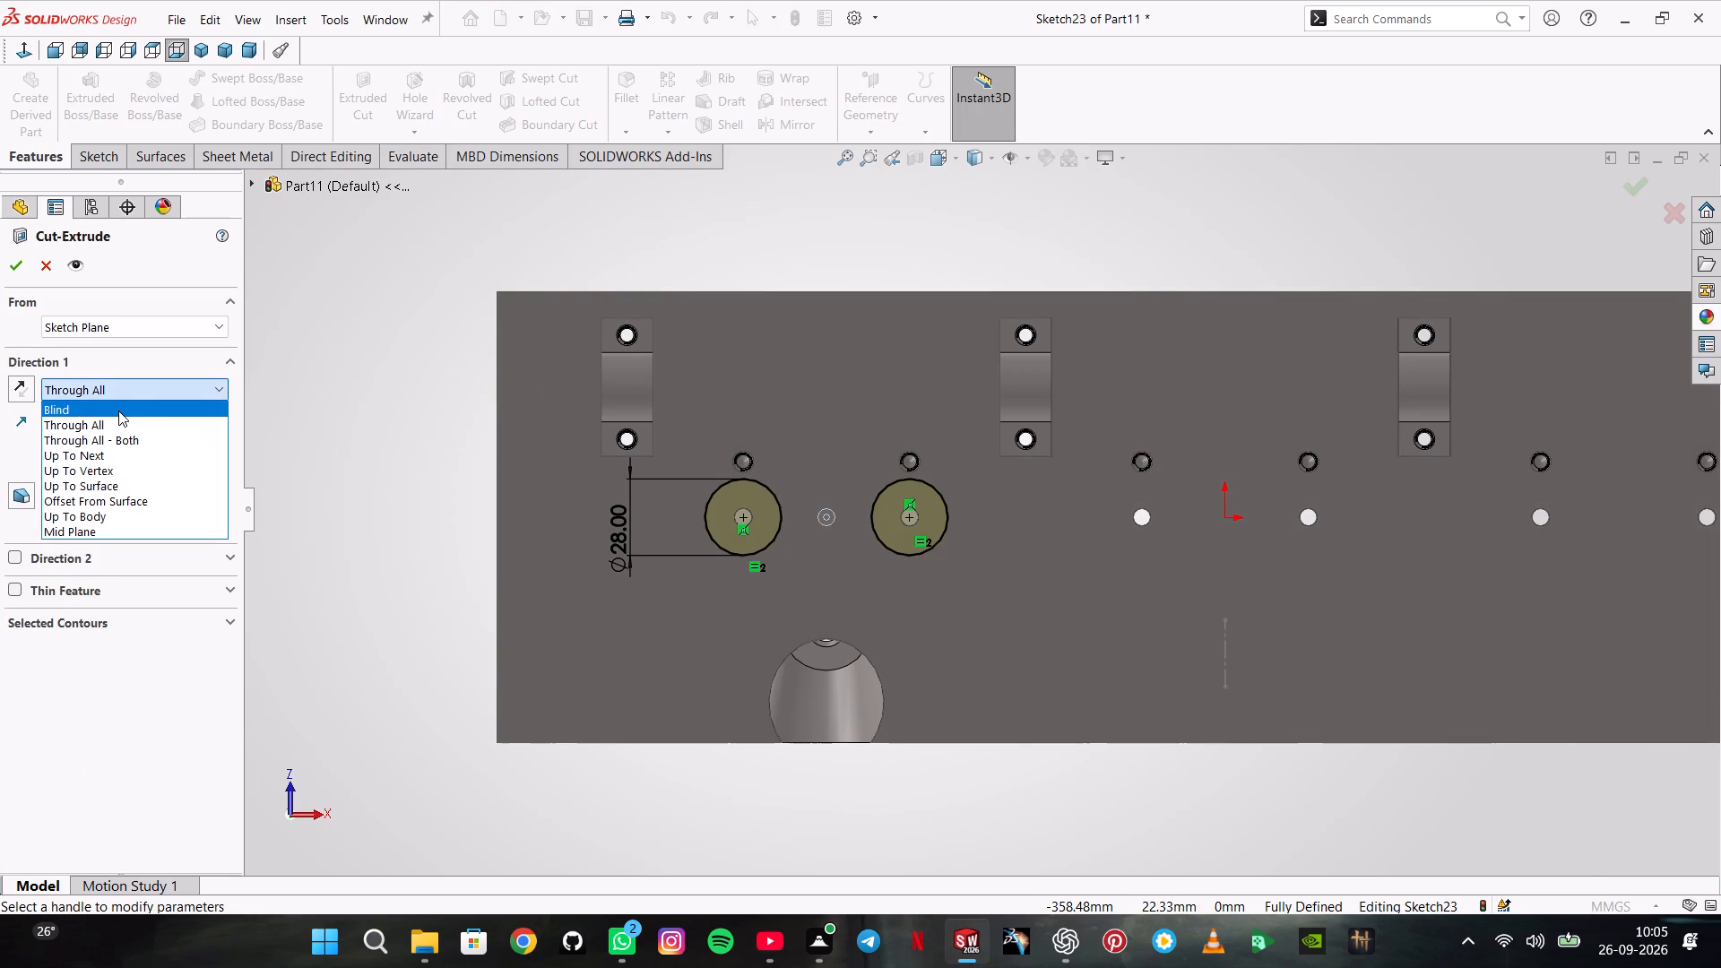
click(118, 411)
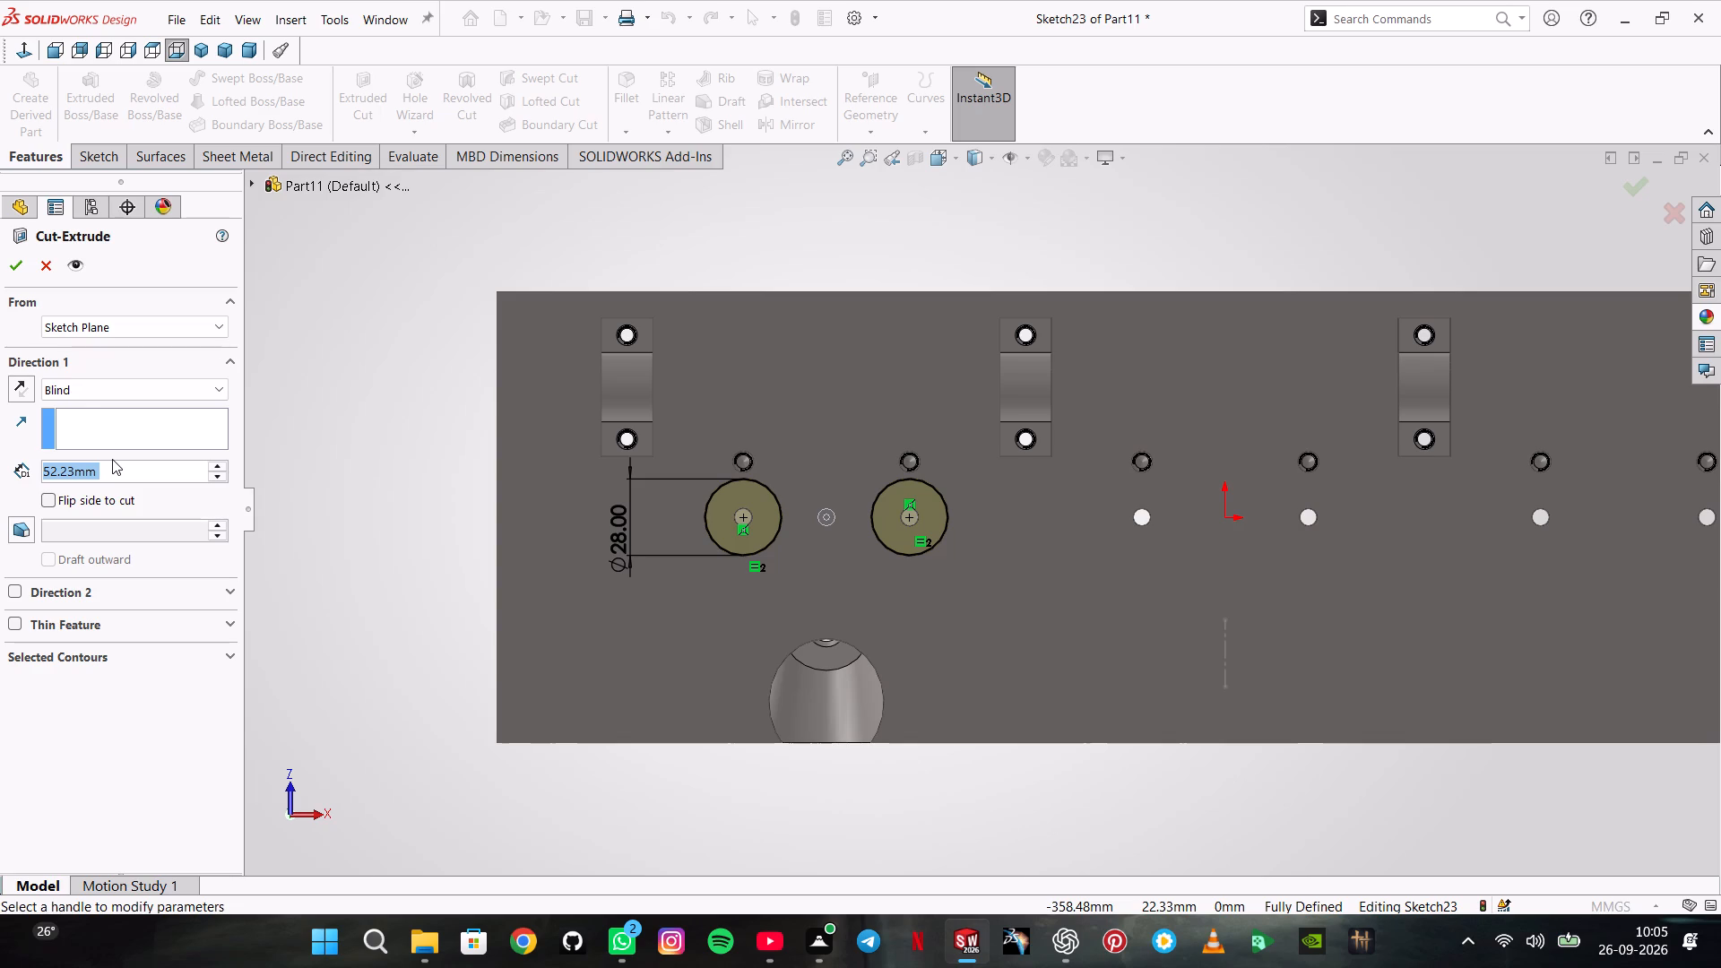
text(22.23)
key(Return)
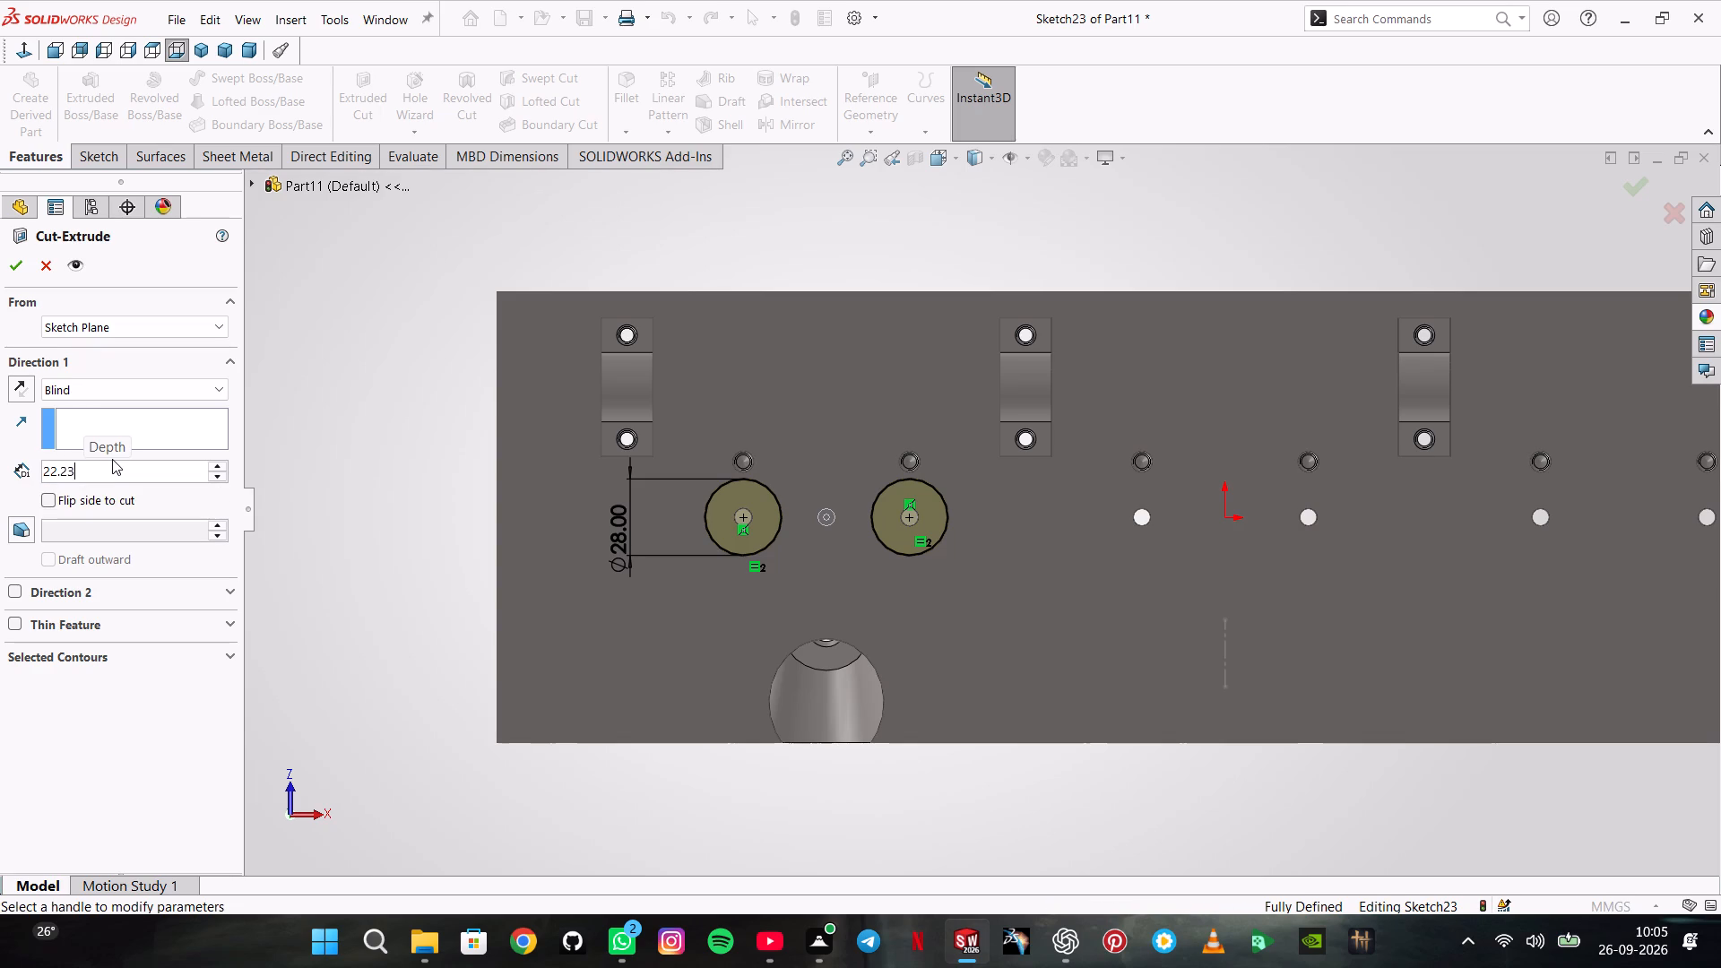
Set the blind cut depth of the two 28 mm circles to 7.62 mm and finish the cut.
key(BackSpace)
key(BackSpace)
key(BackSpace)
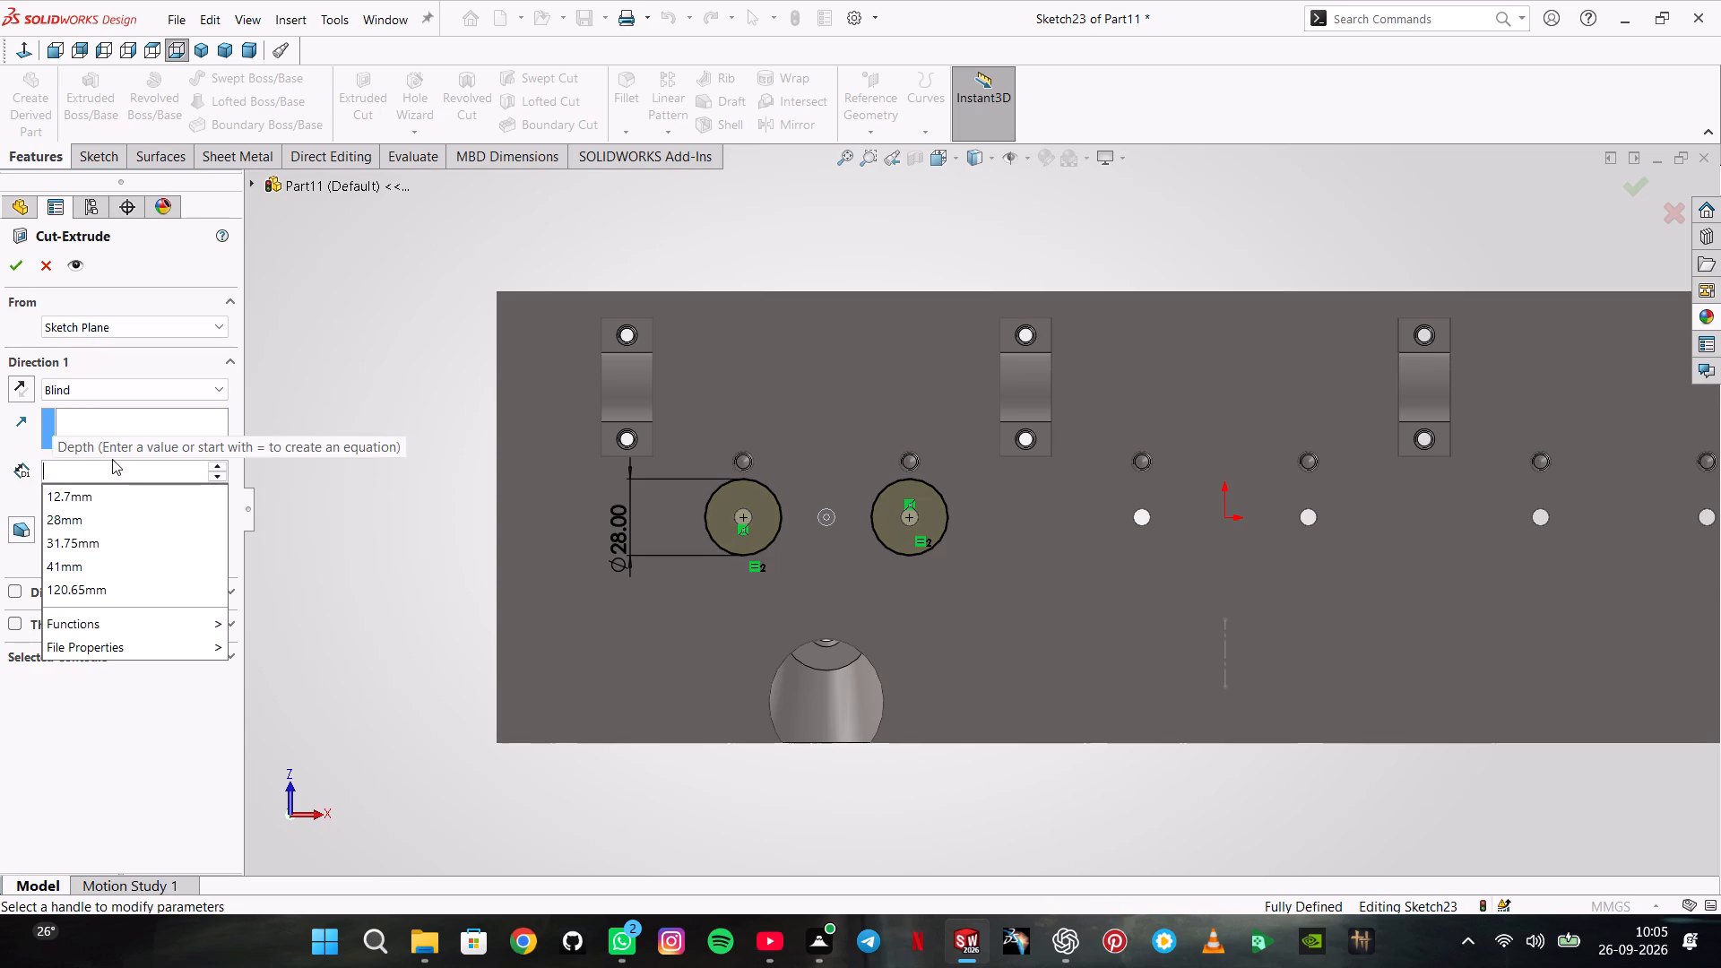
text(7.62)
key(Return)
key(3)
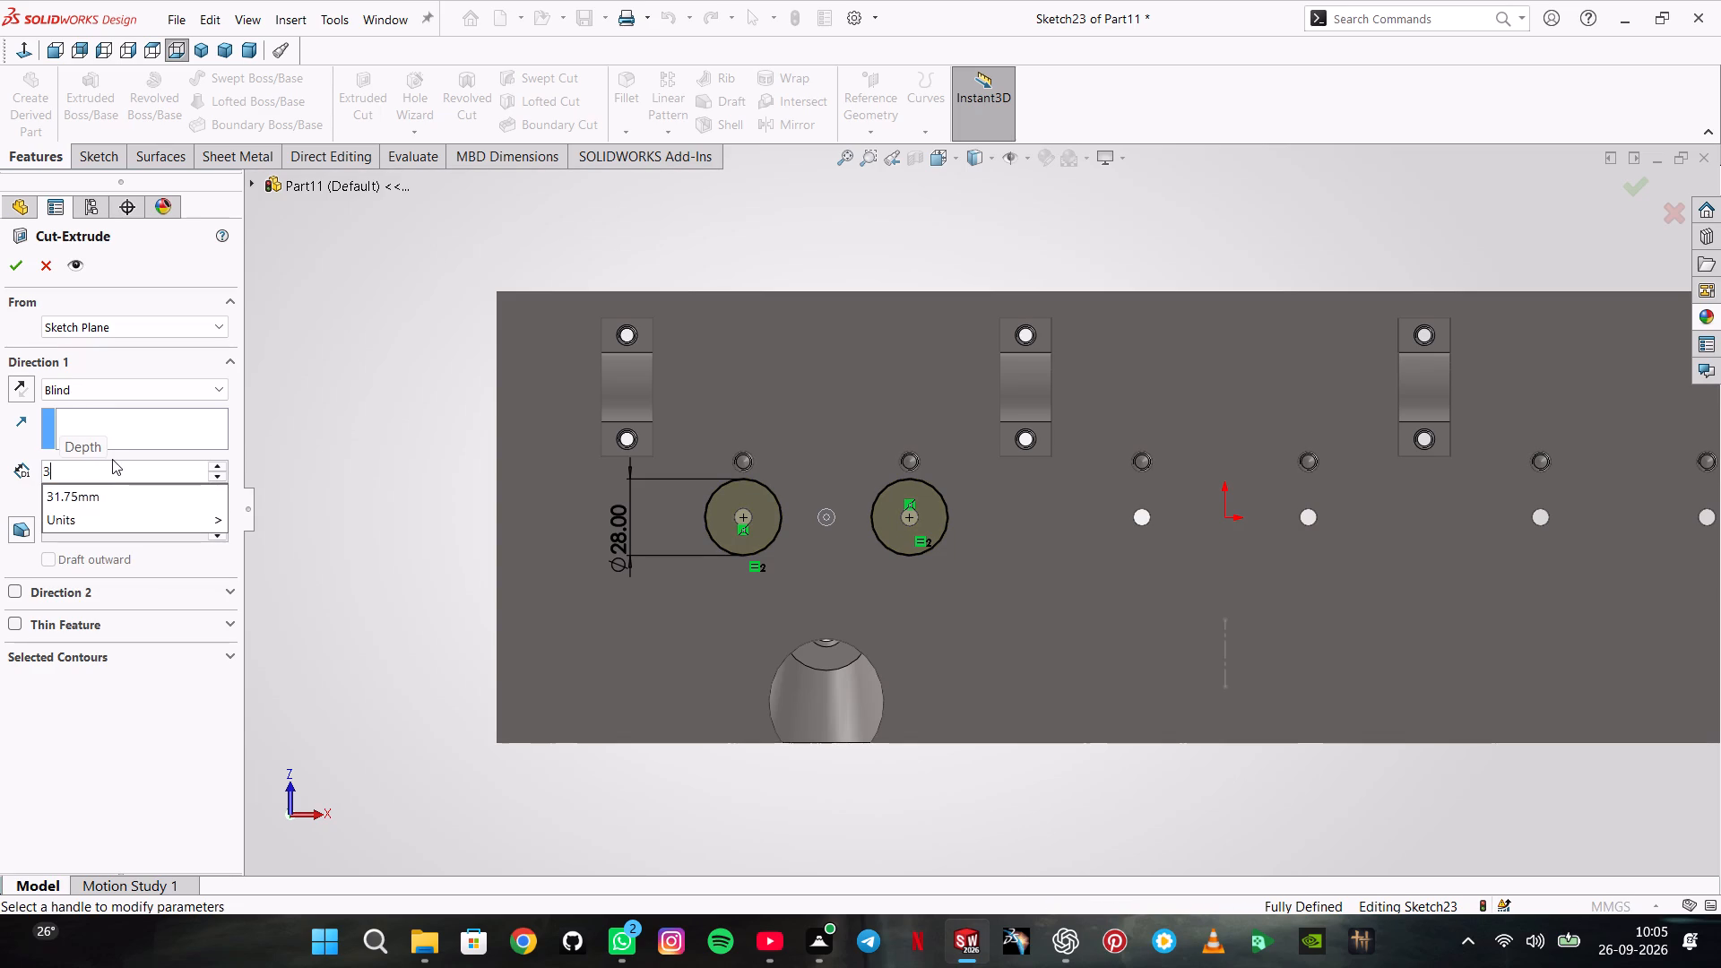
key(BackSpace)
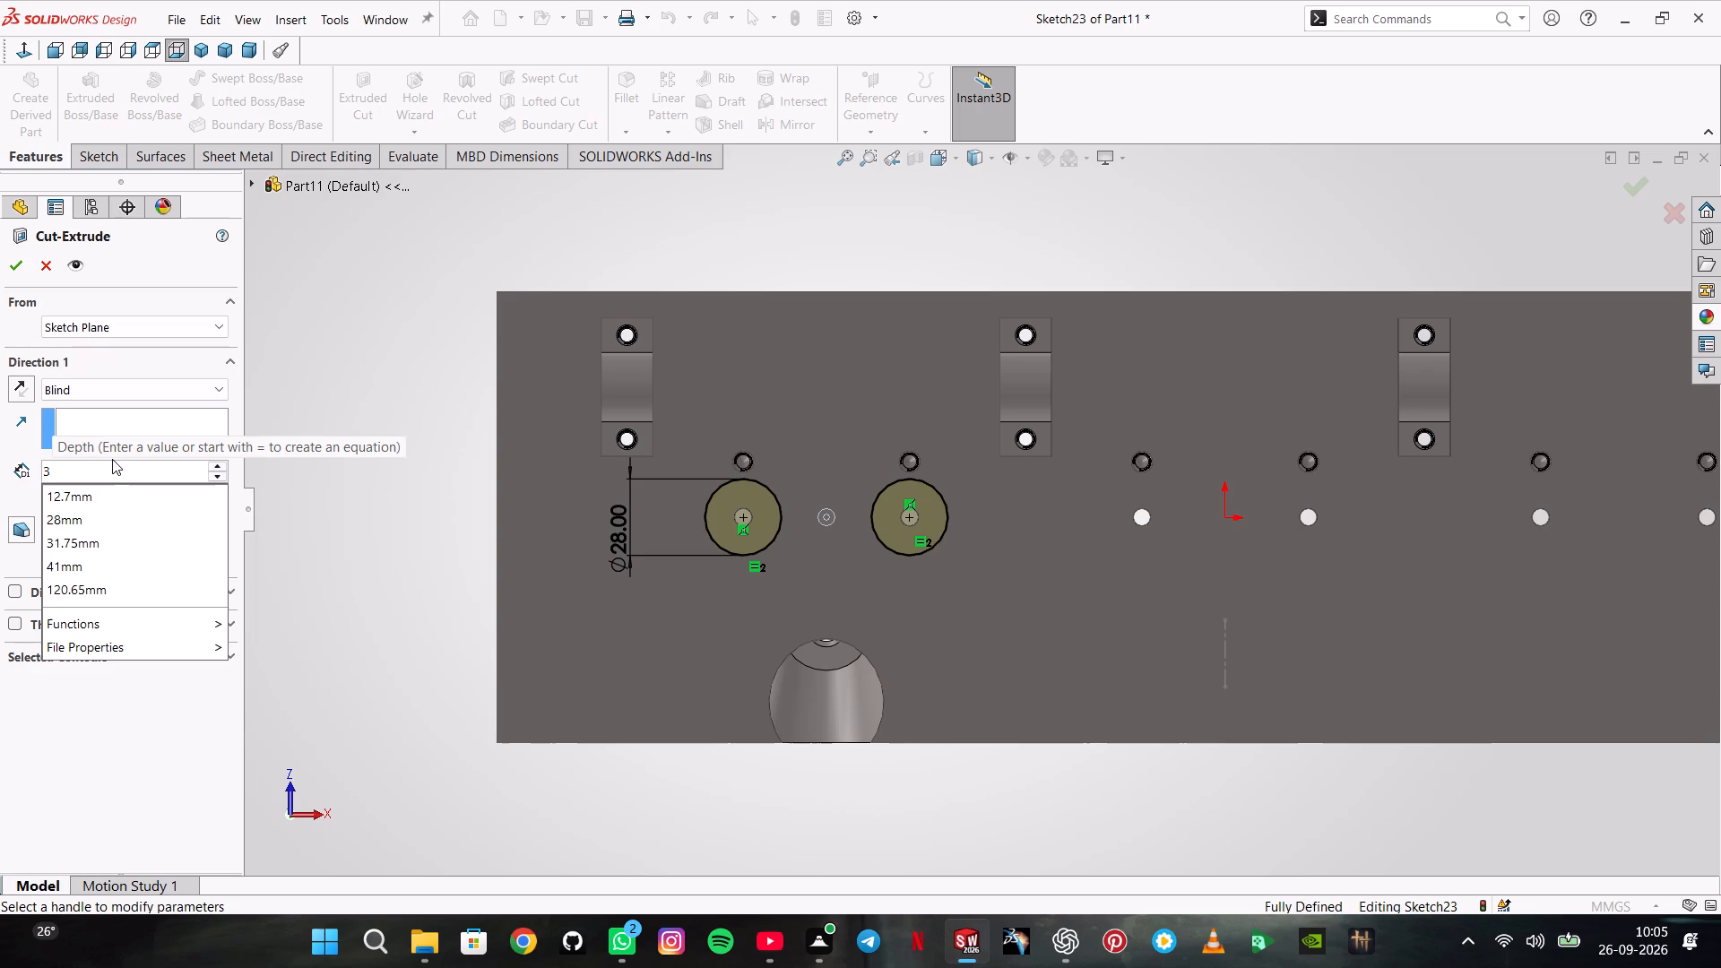
text(7.62)
key(Return)
key(3)
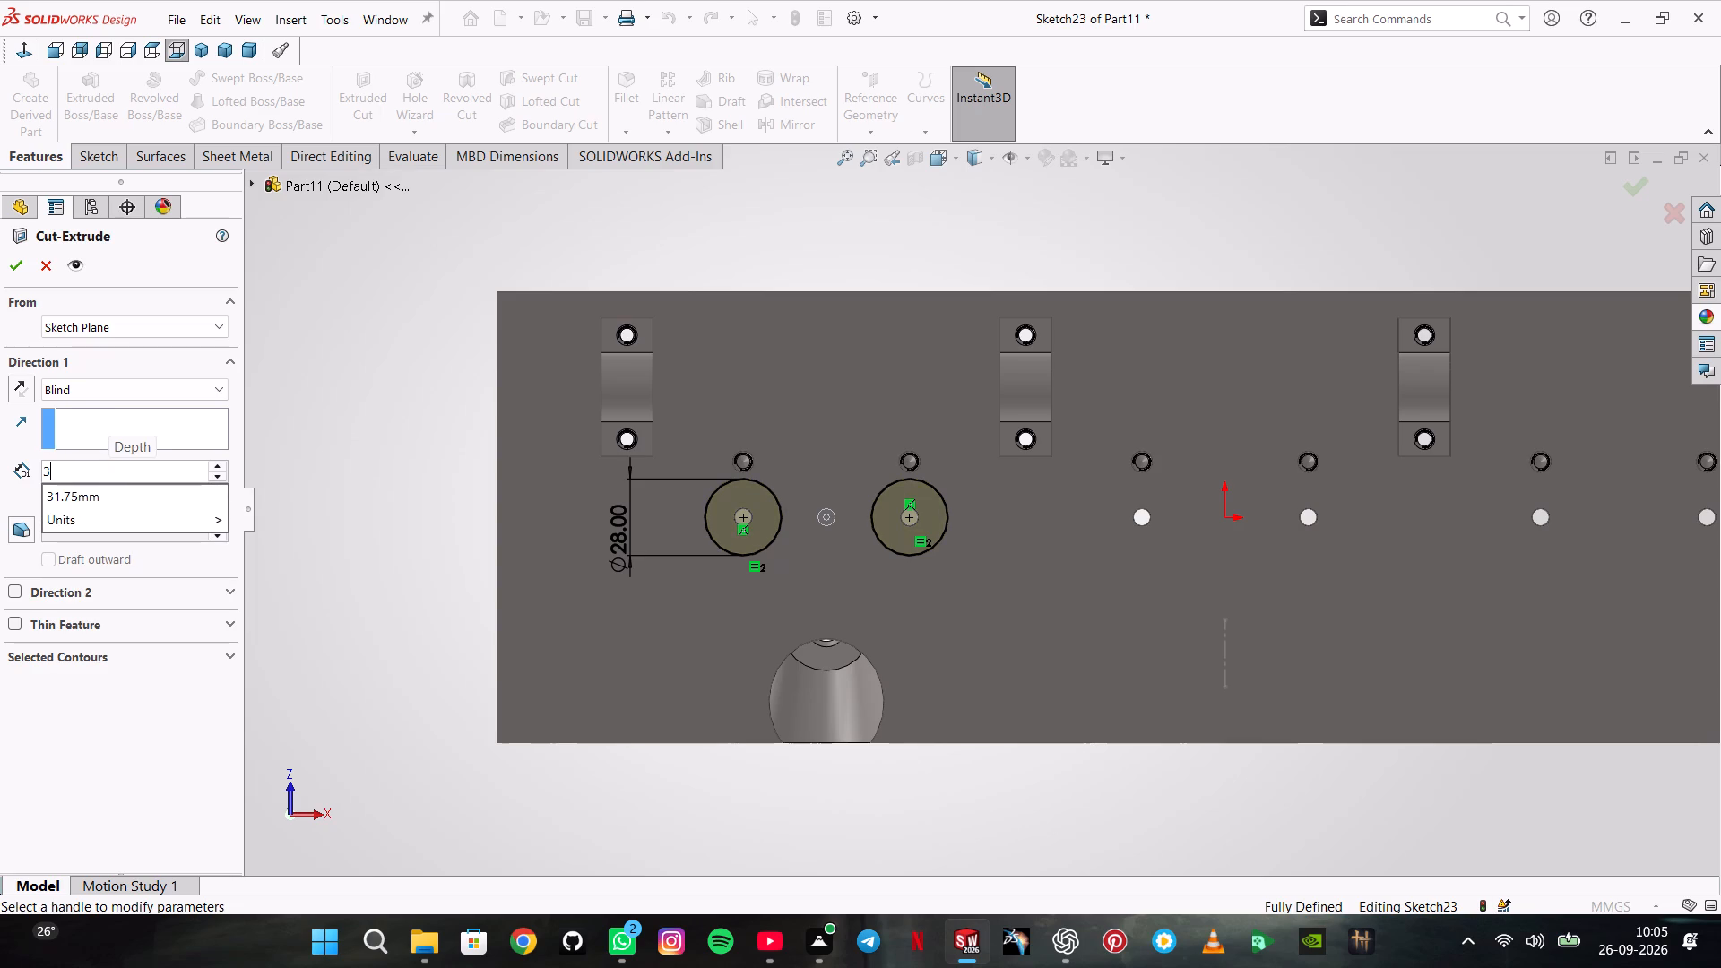
key(BackSpace)
text(7.62)
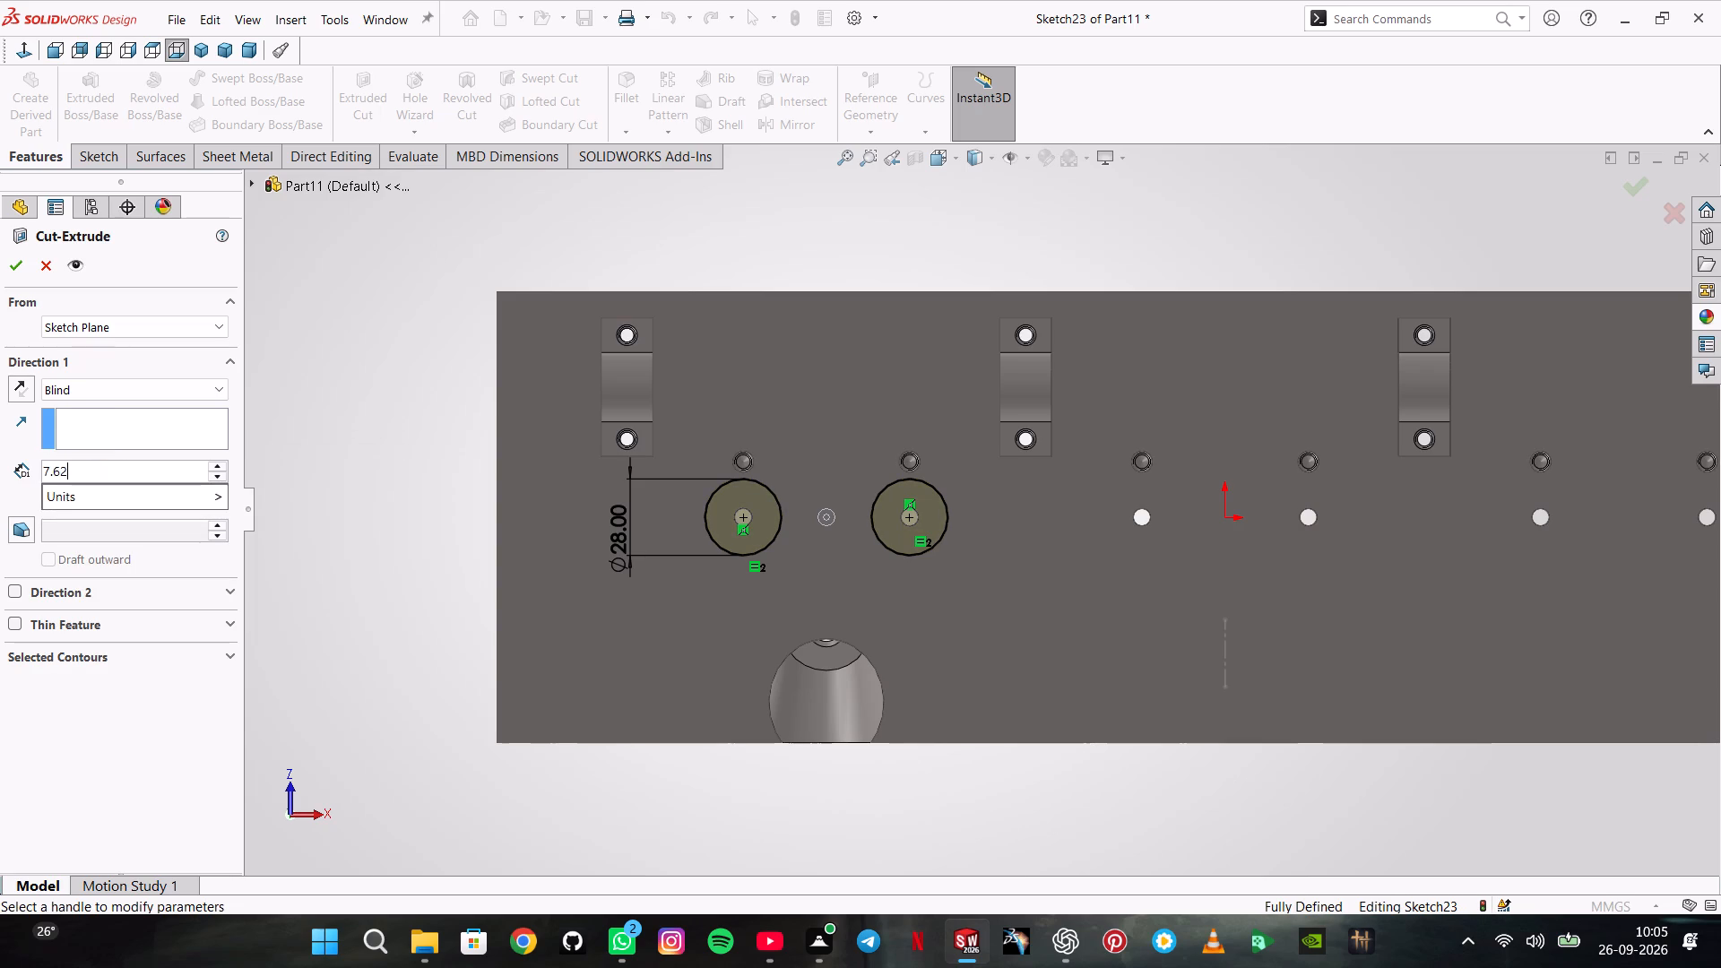
key(Return)
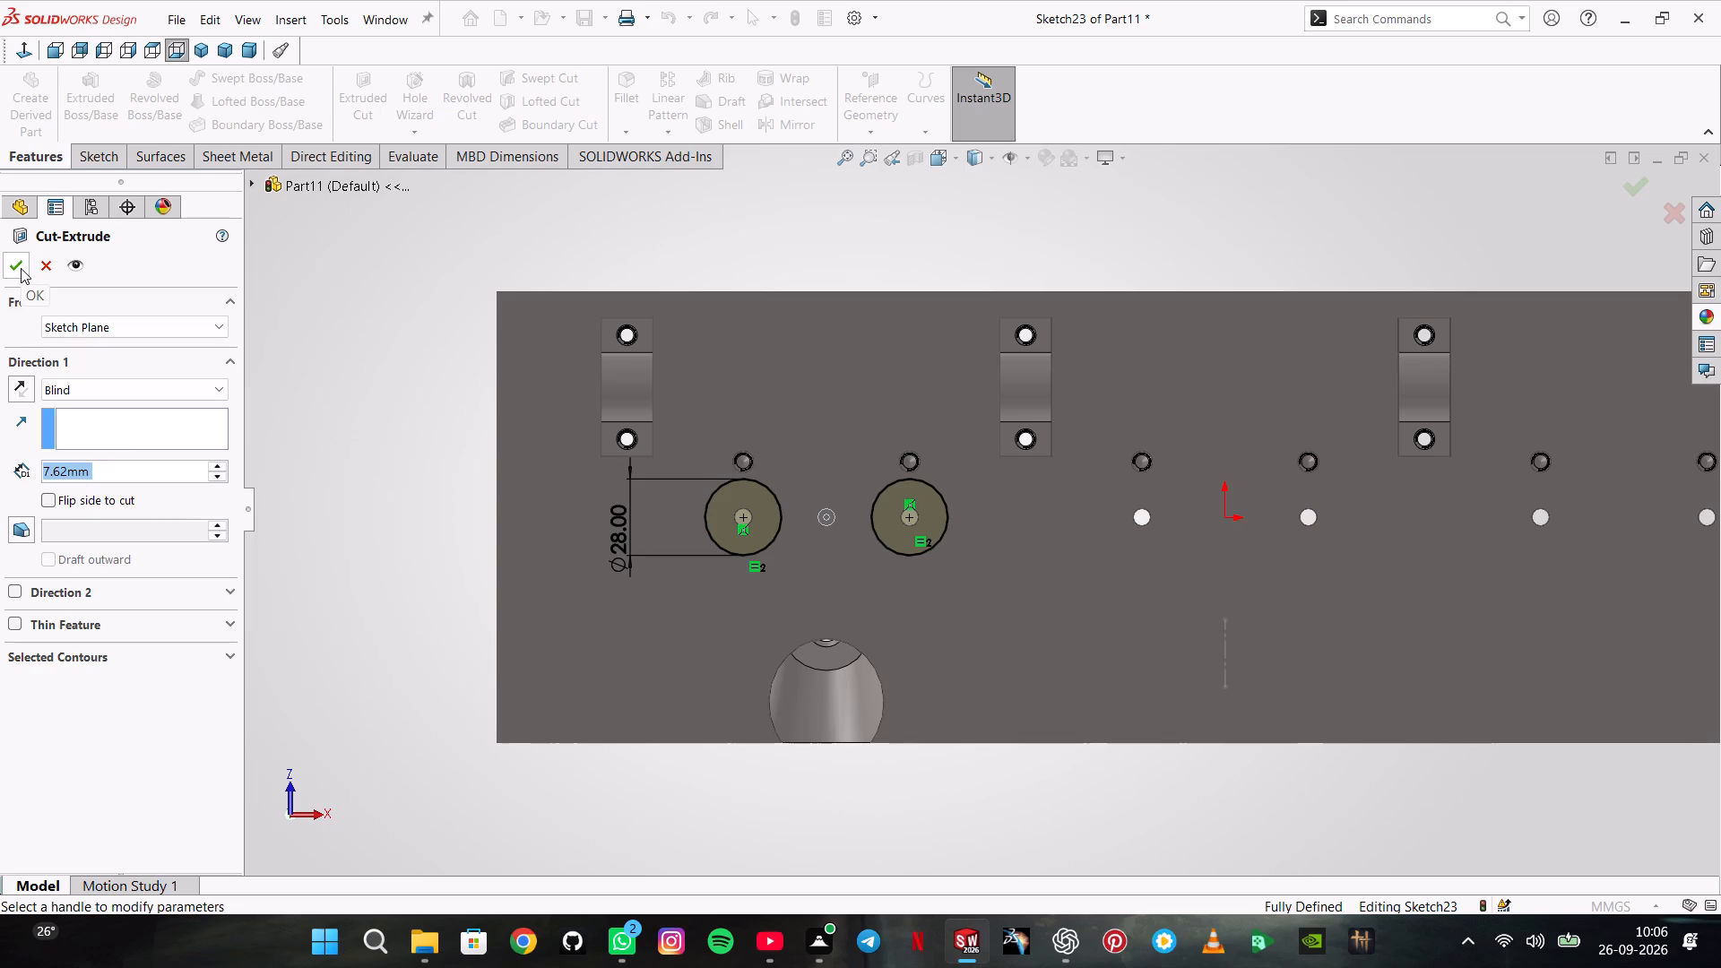
middle_drag(283, 341, 350, 375)
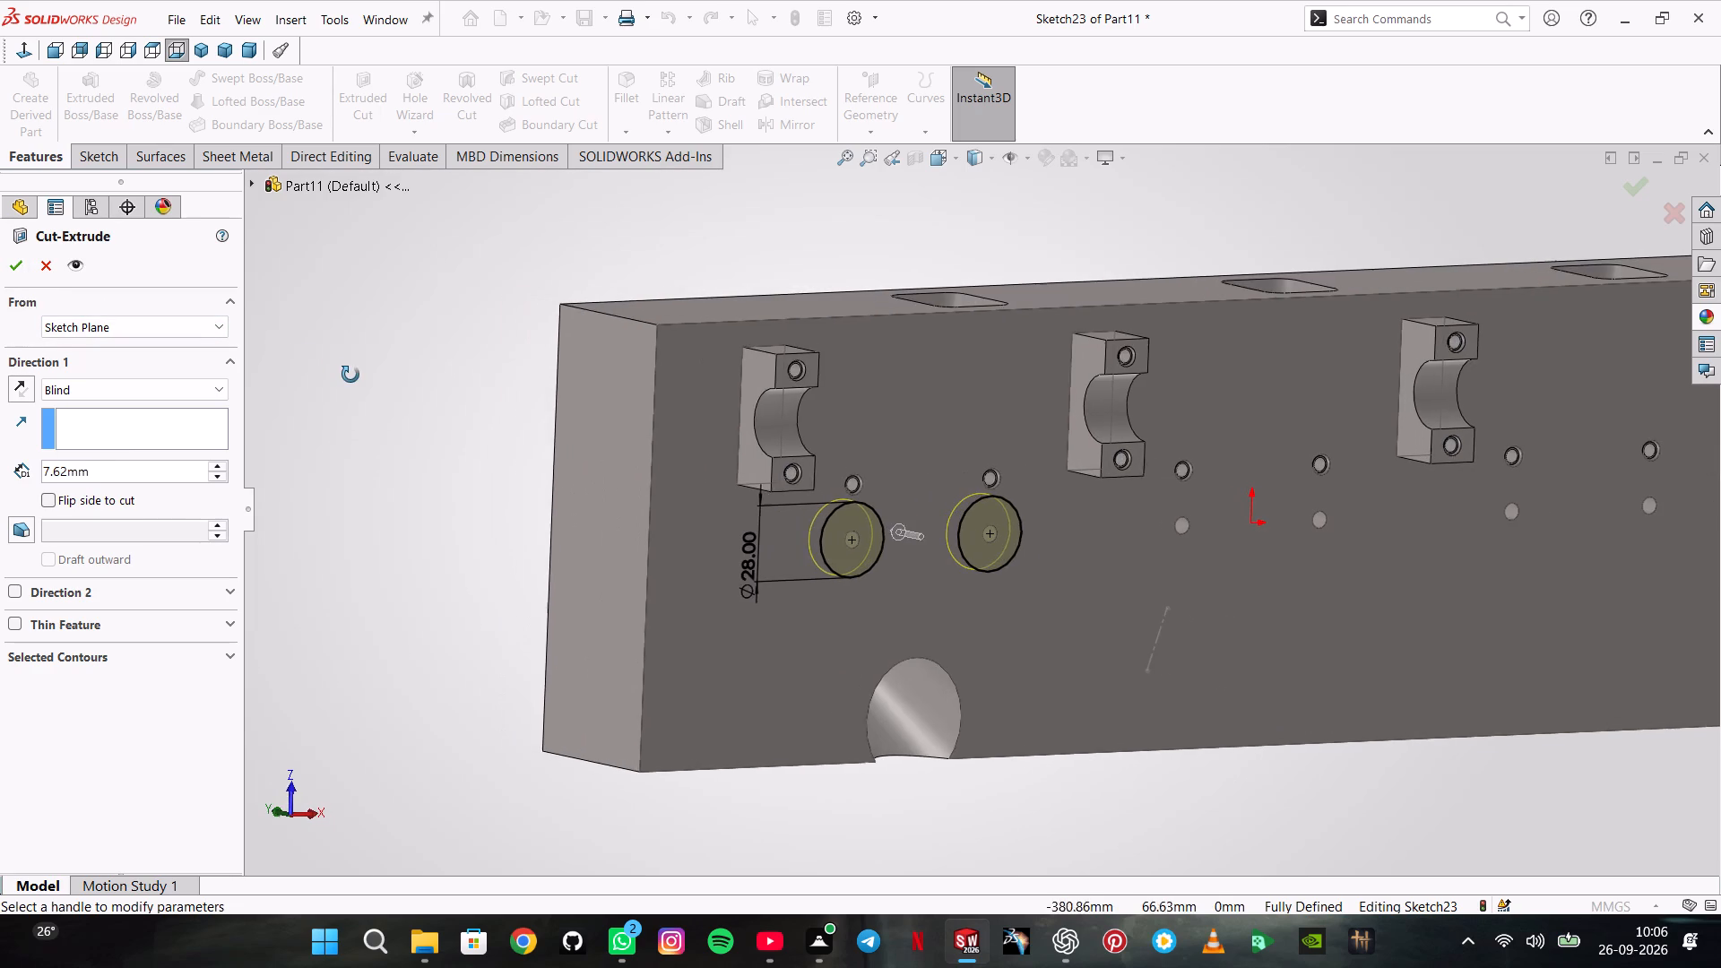
middle_drag(350, 375, 352, 376)
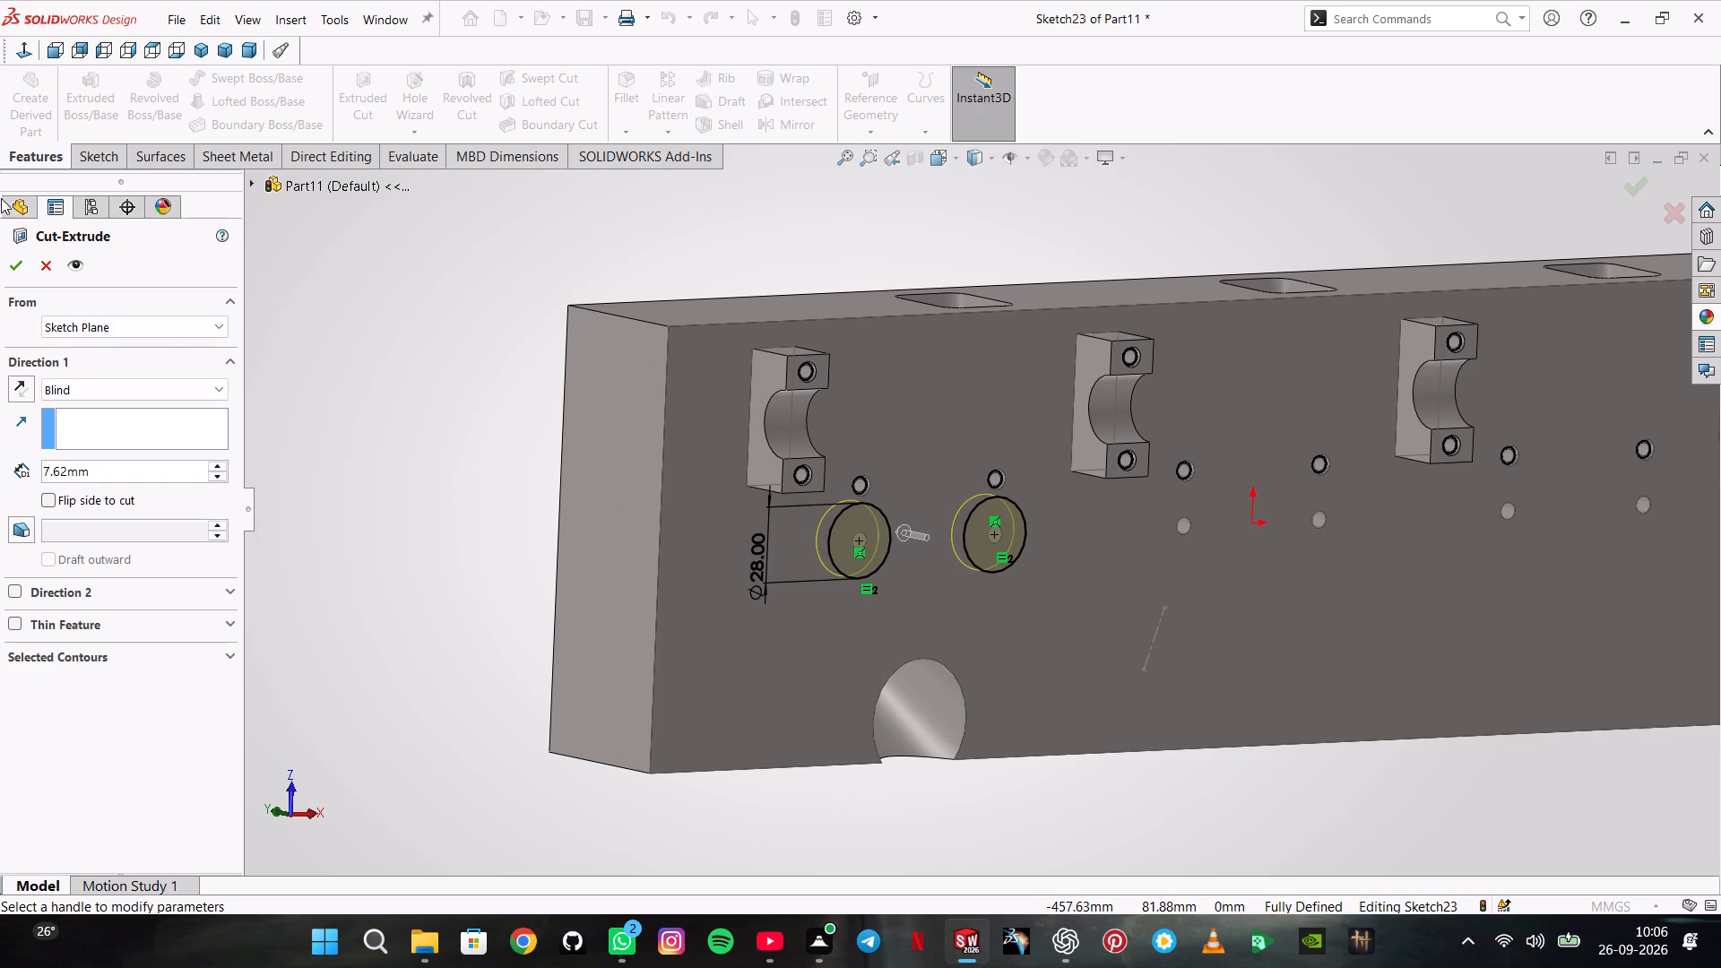
click(24, 264)
click(503, 359)
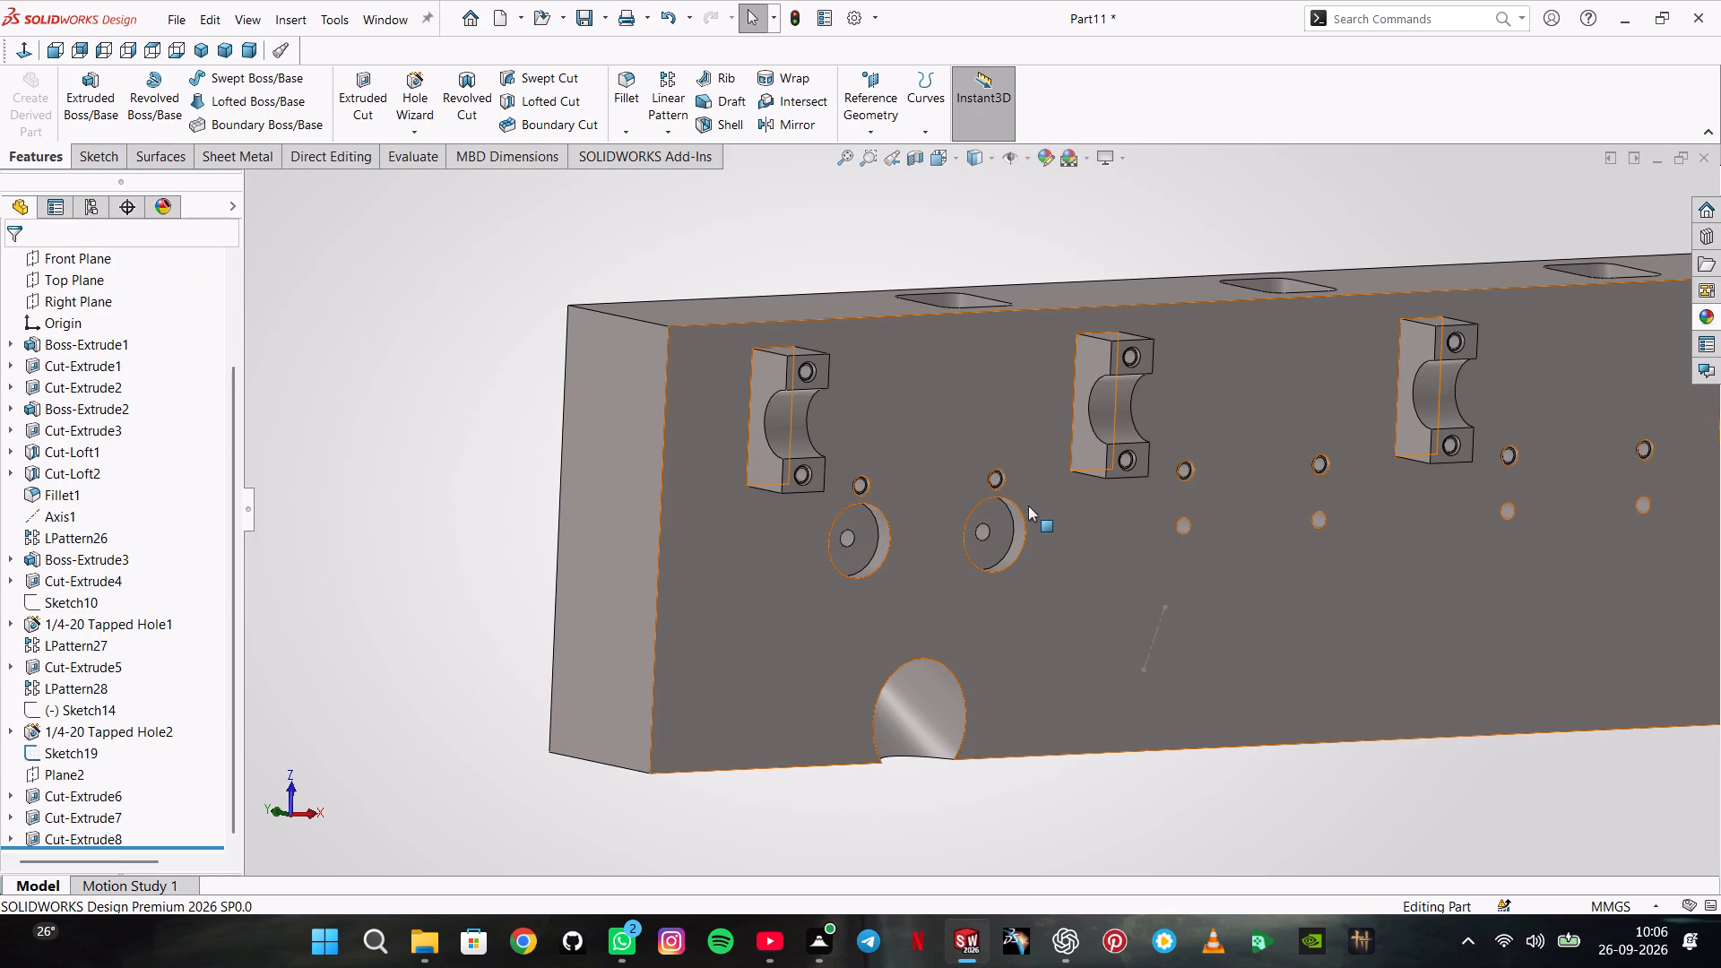
Linearly pattern the 28 mm counterbores and the angled drafted cut along the block's long edge, 3 instances spaced 146.05 mm, with geometry pattern off.
click(680, 117)
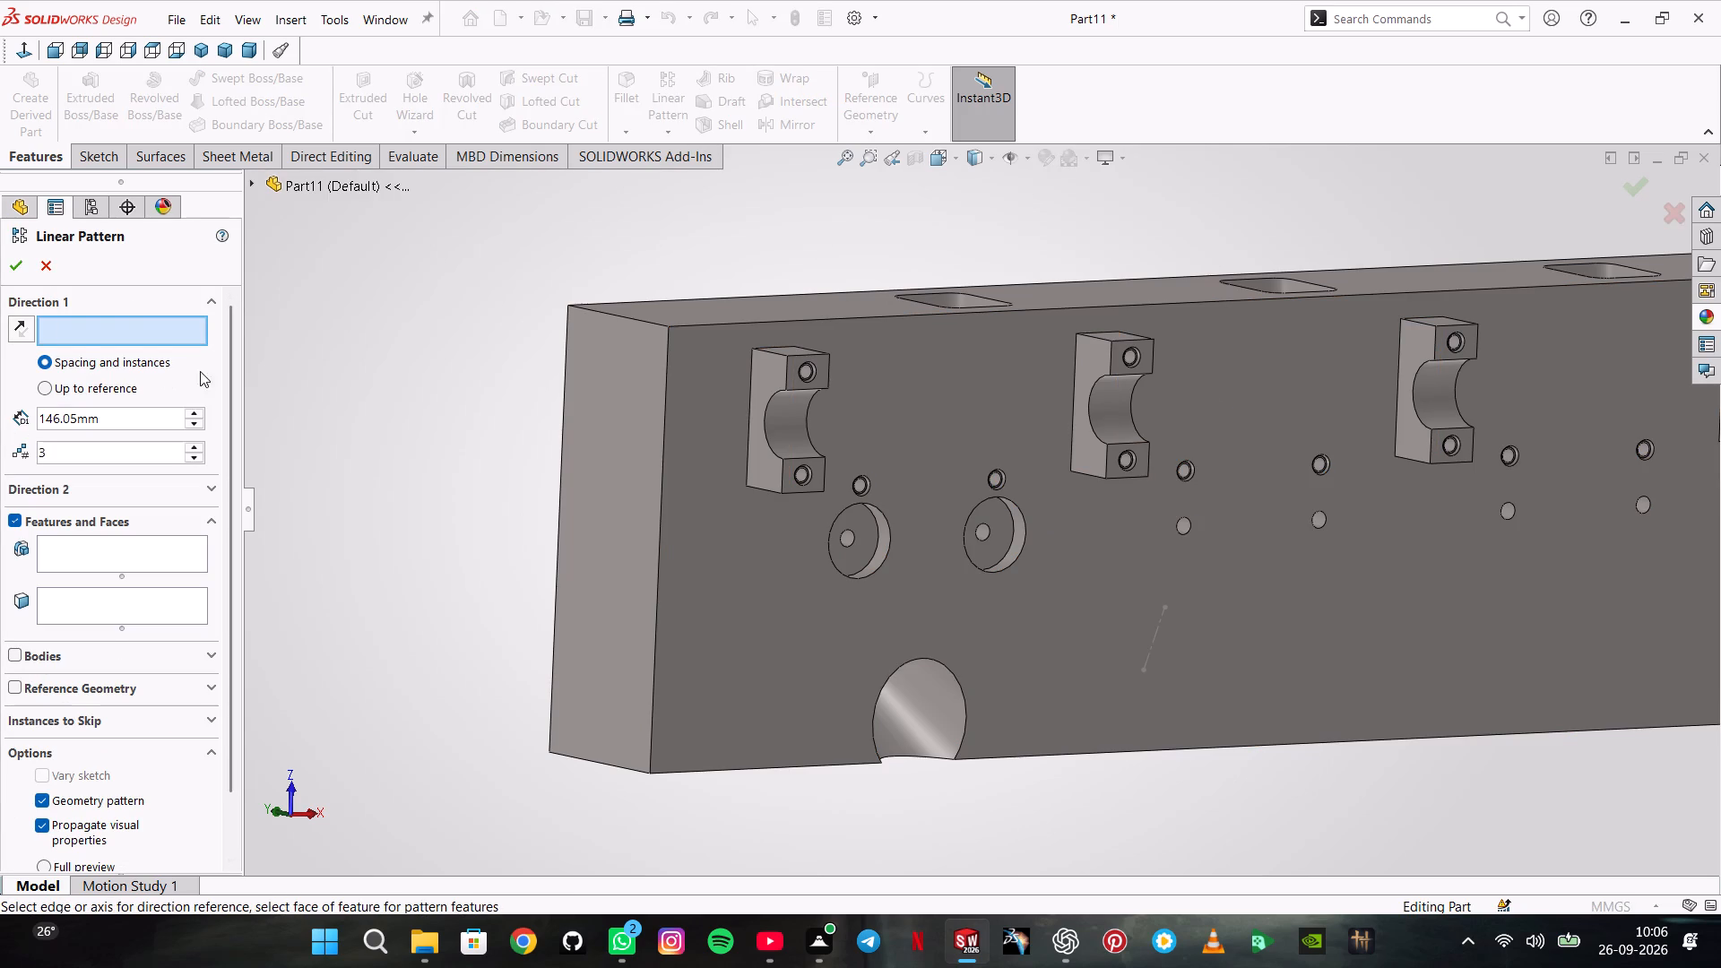
scroll(755, 592, up, 1)
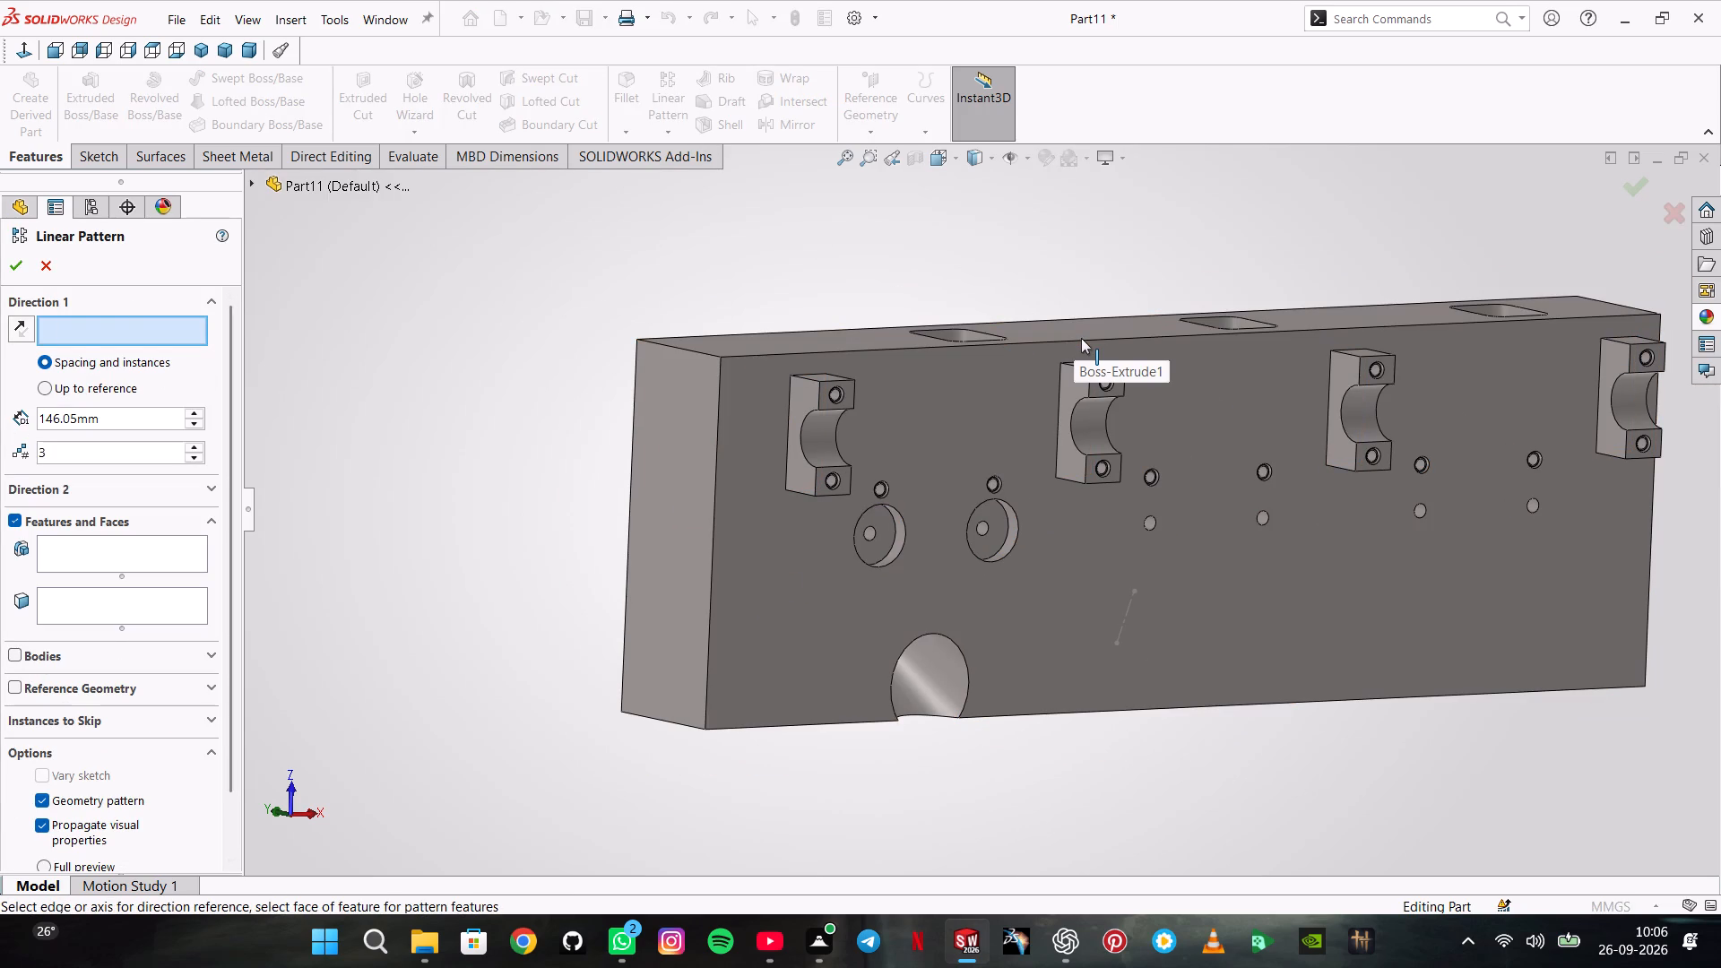
click(1081, 338)
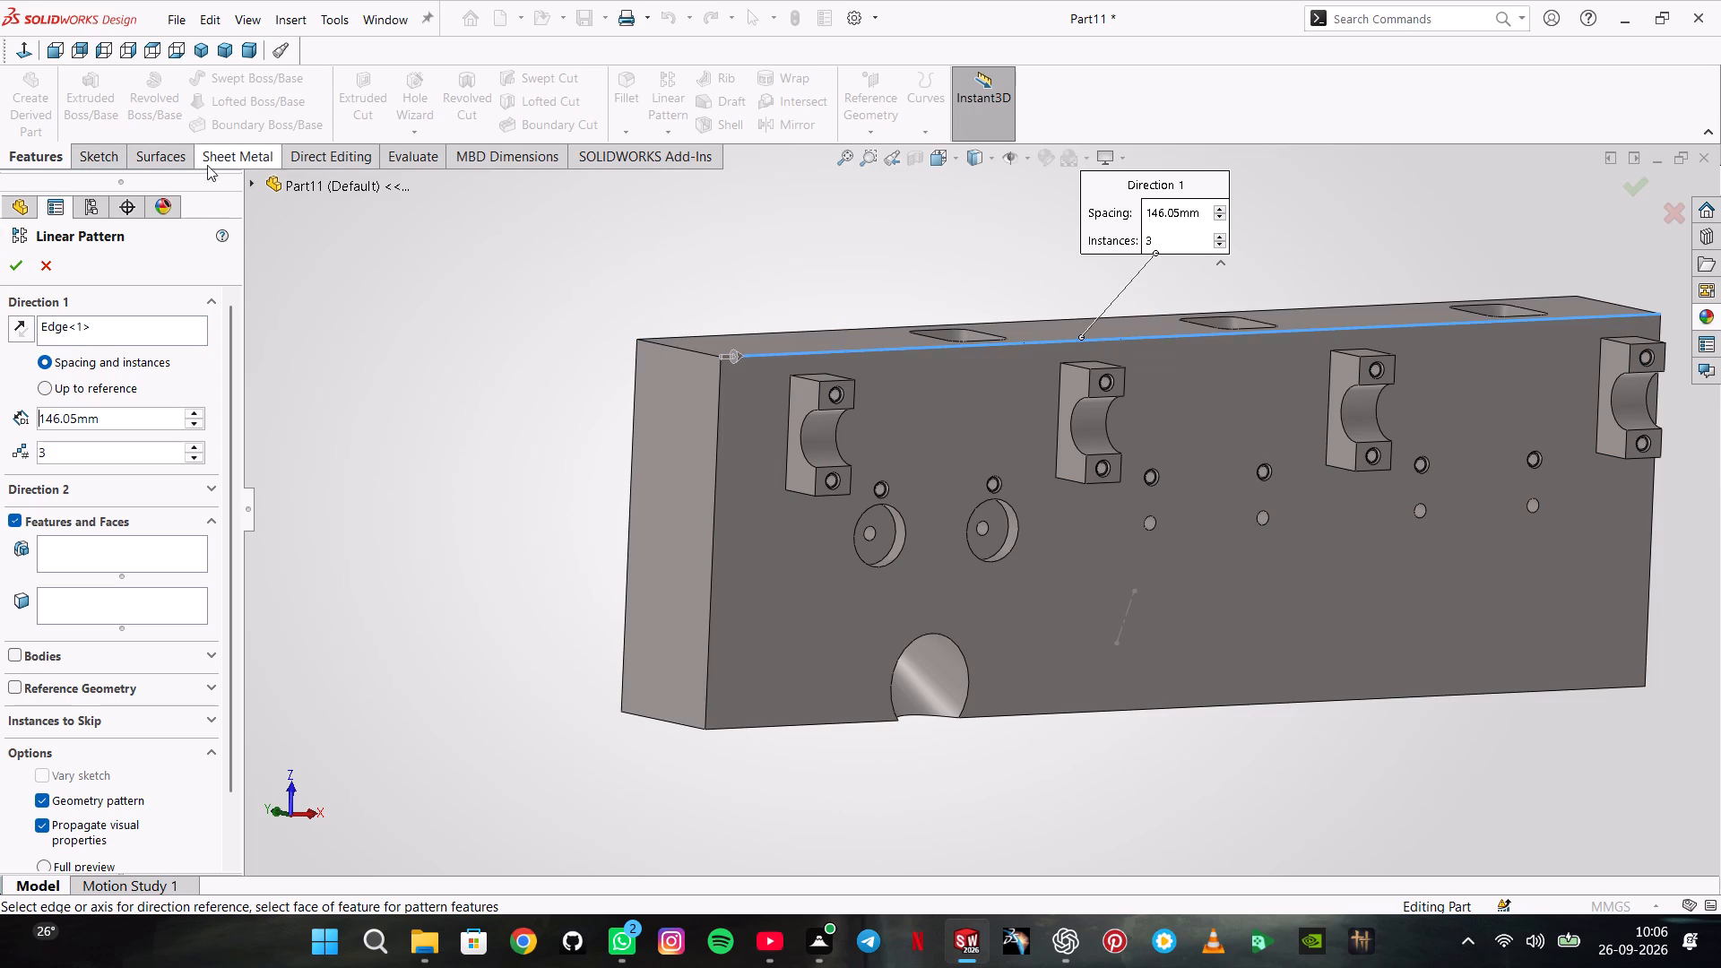
click(252, 186)
click(146, 557)
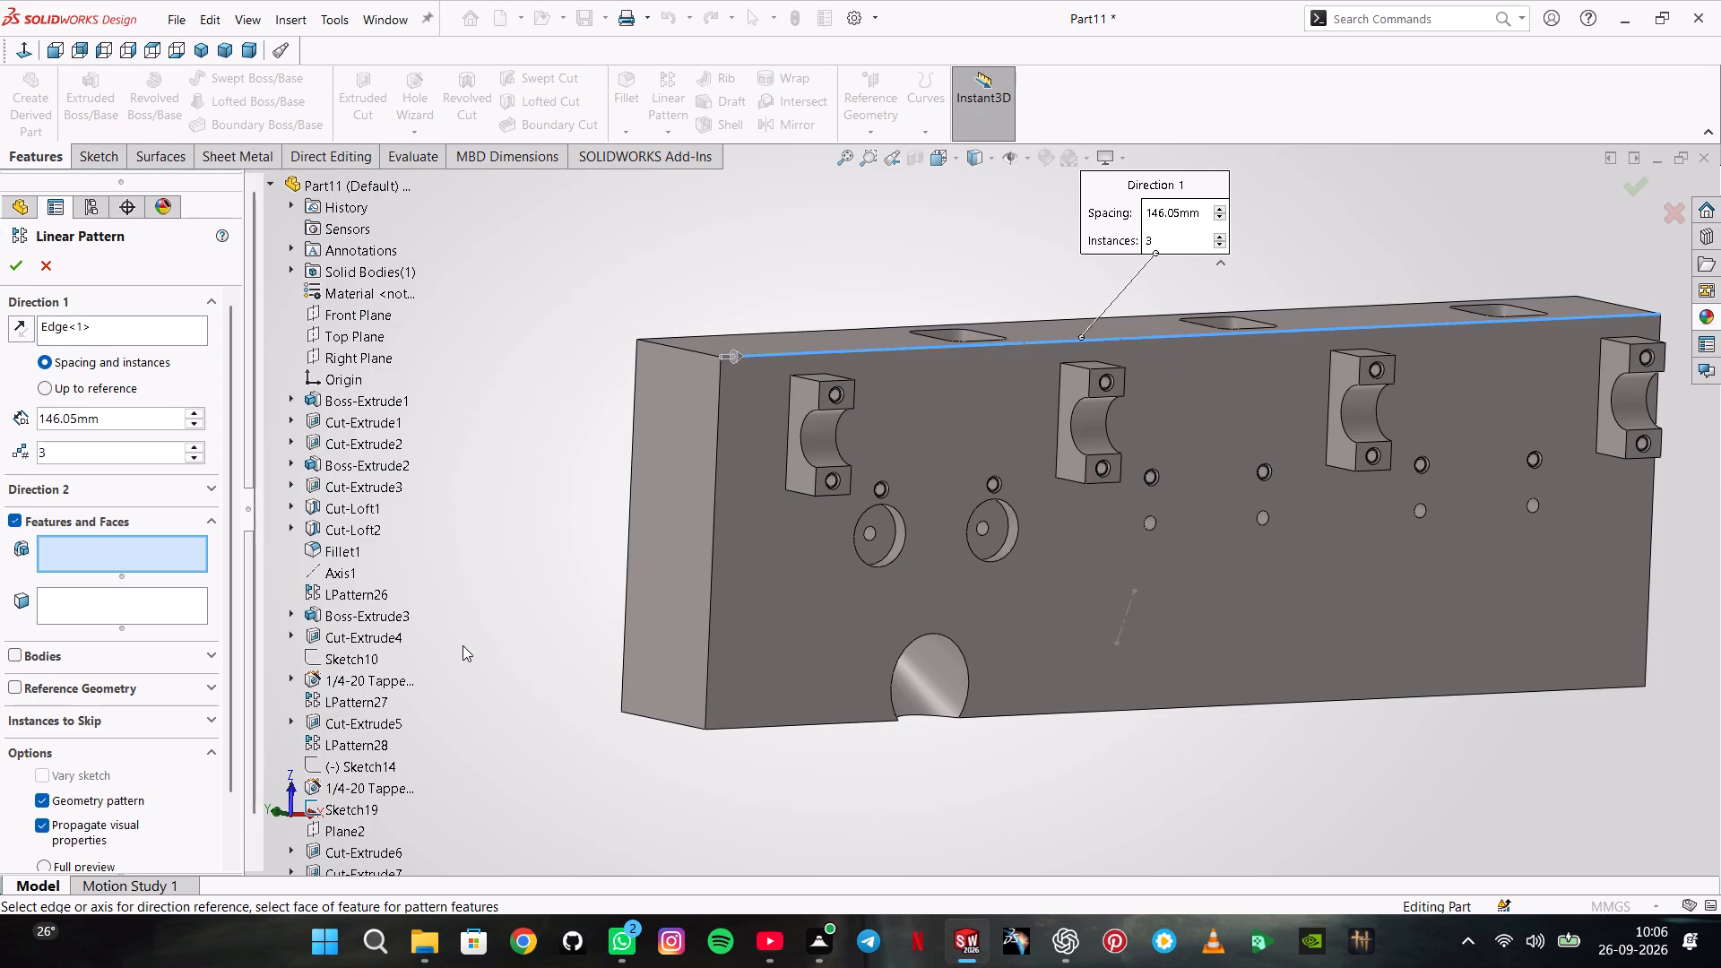
scroll(461, 647, down, 3)
scroll(746, 572, up, 3)
scroll(300, 691, down, 2)
click(337, 849)
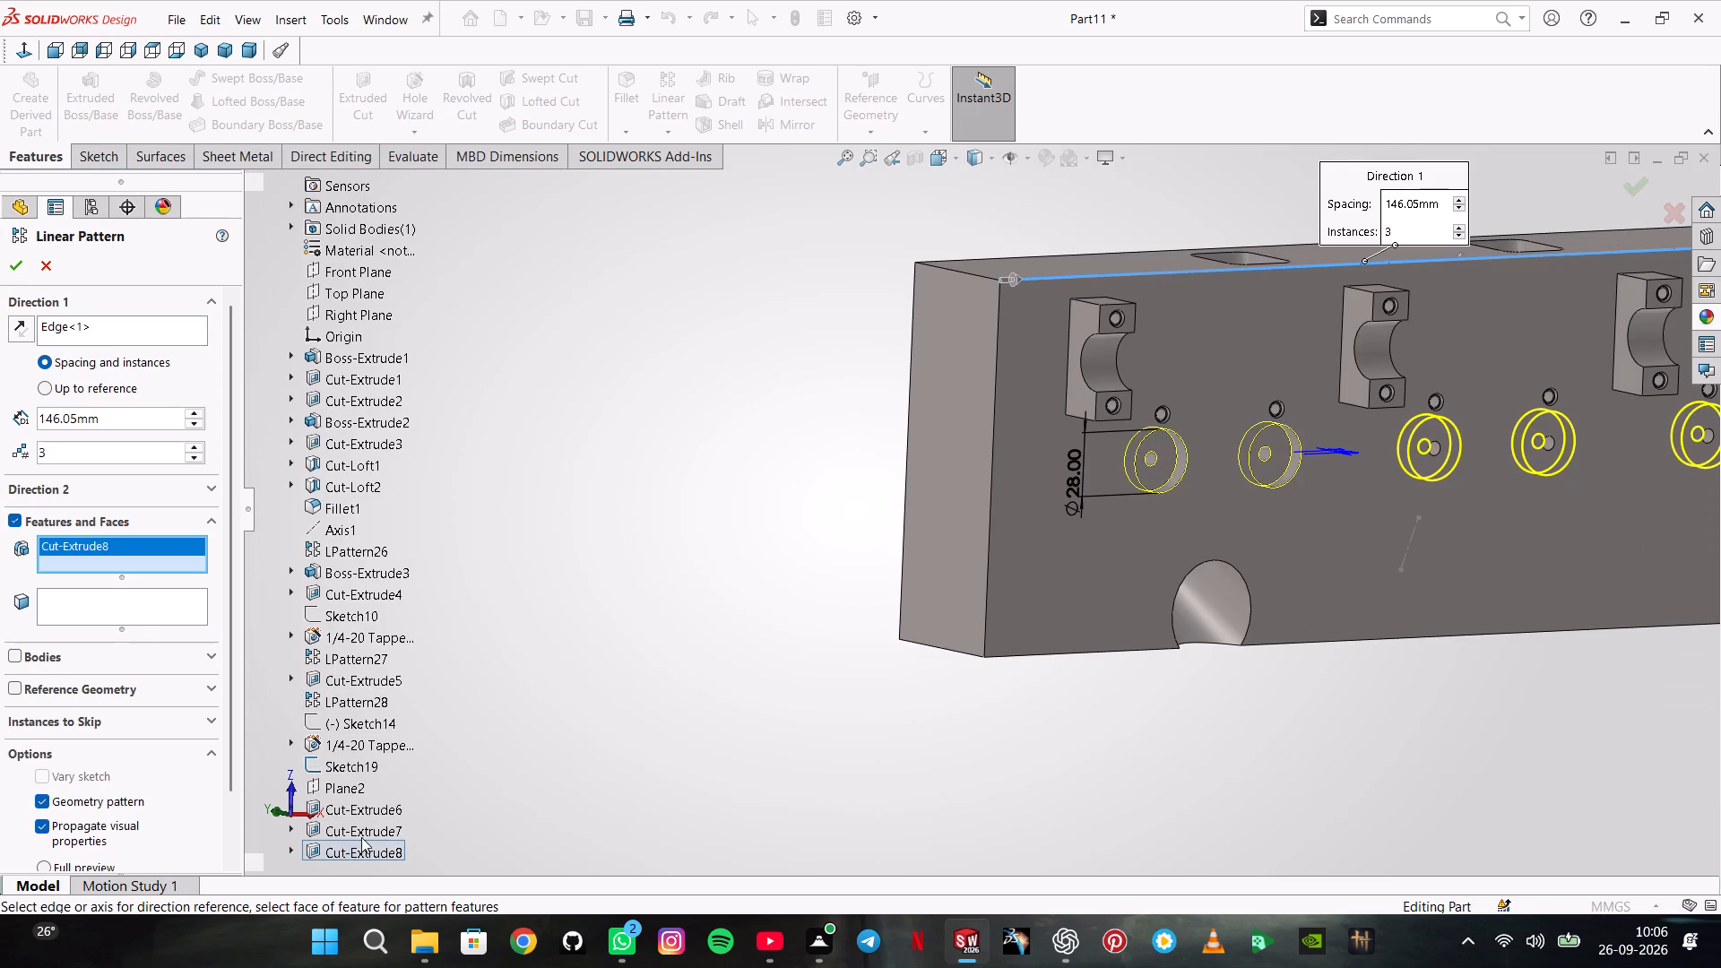
click(368, 832)
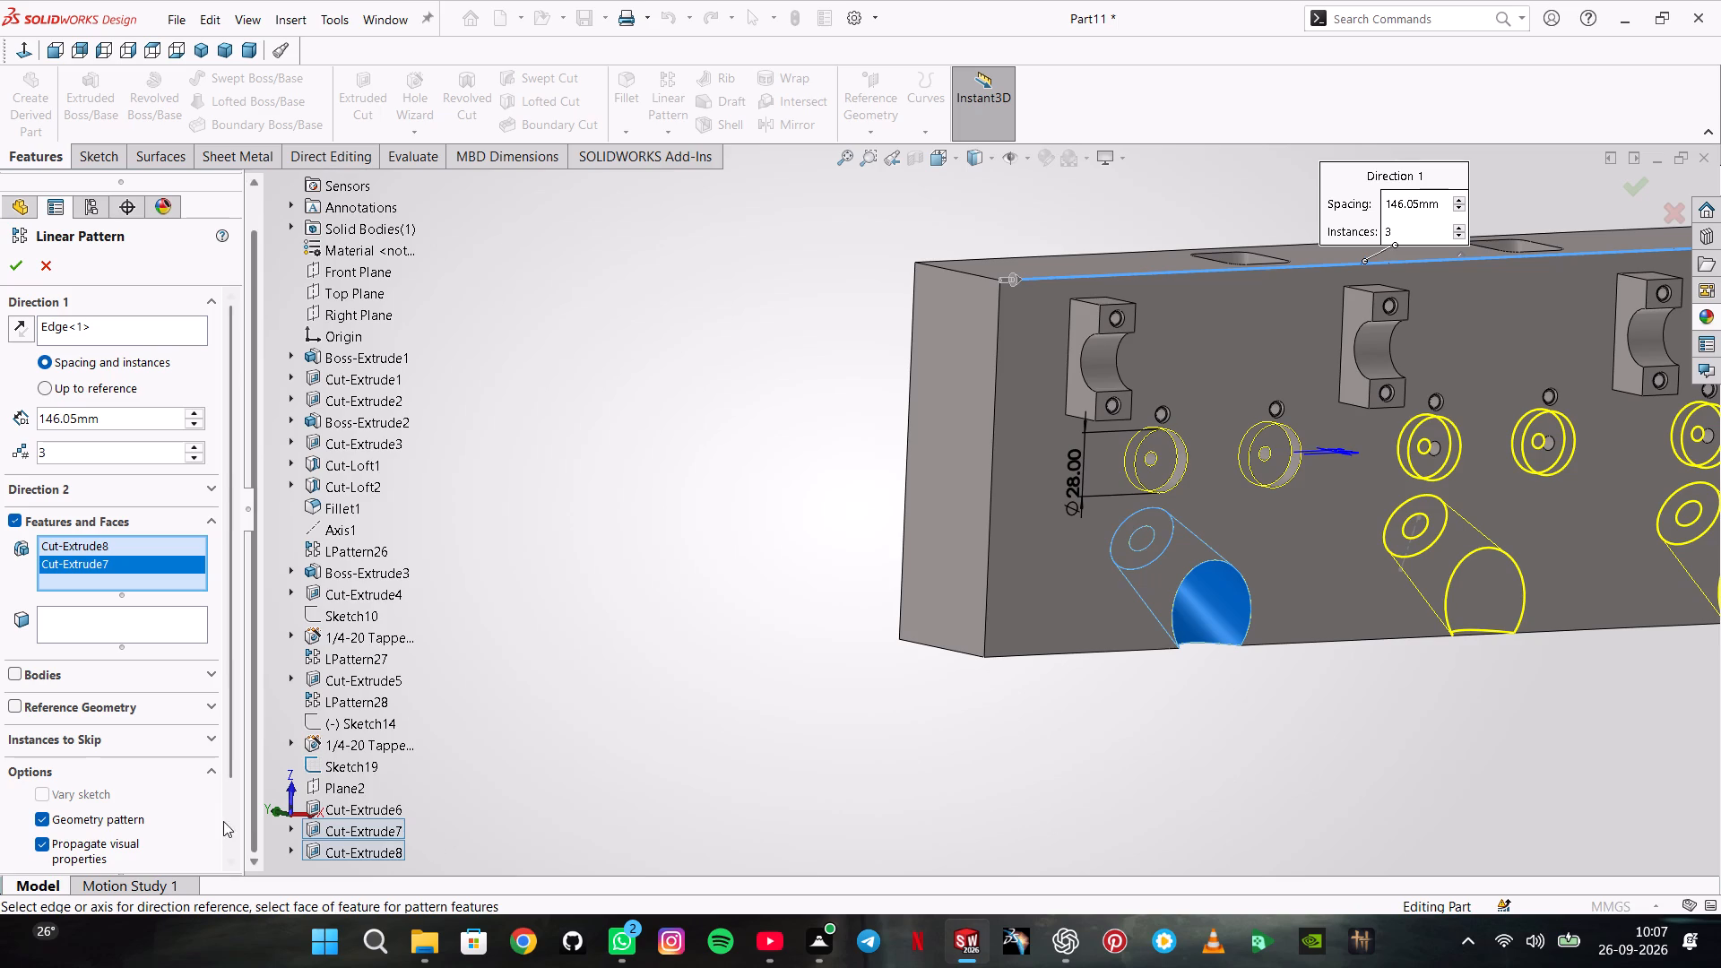
click(16, 262)
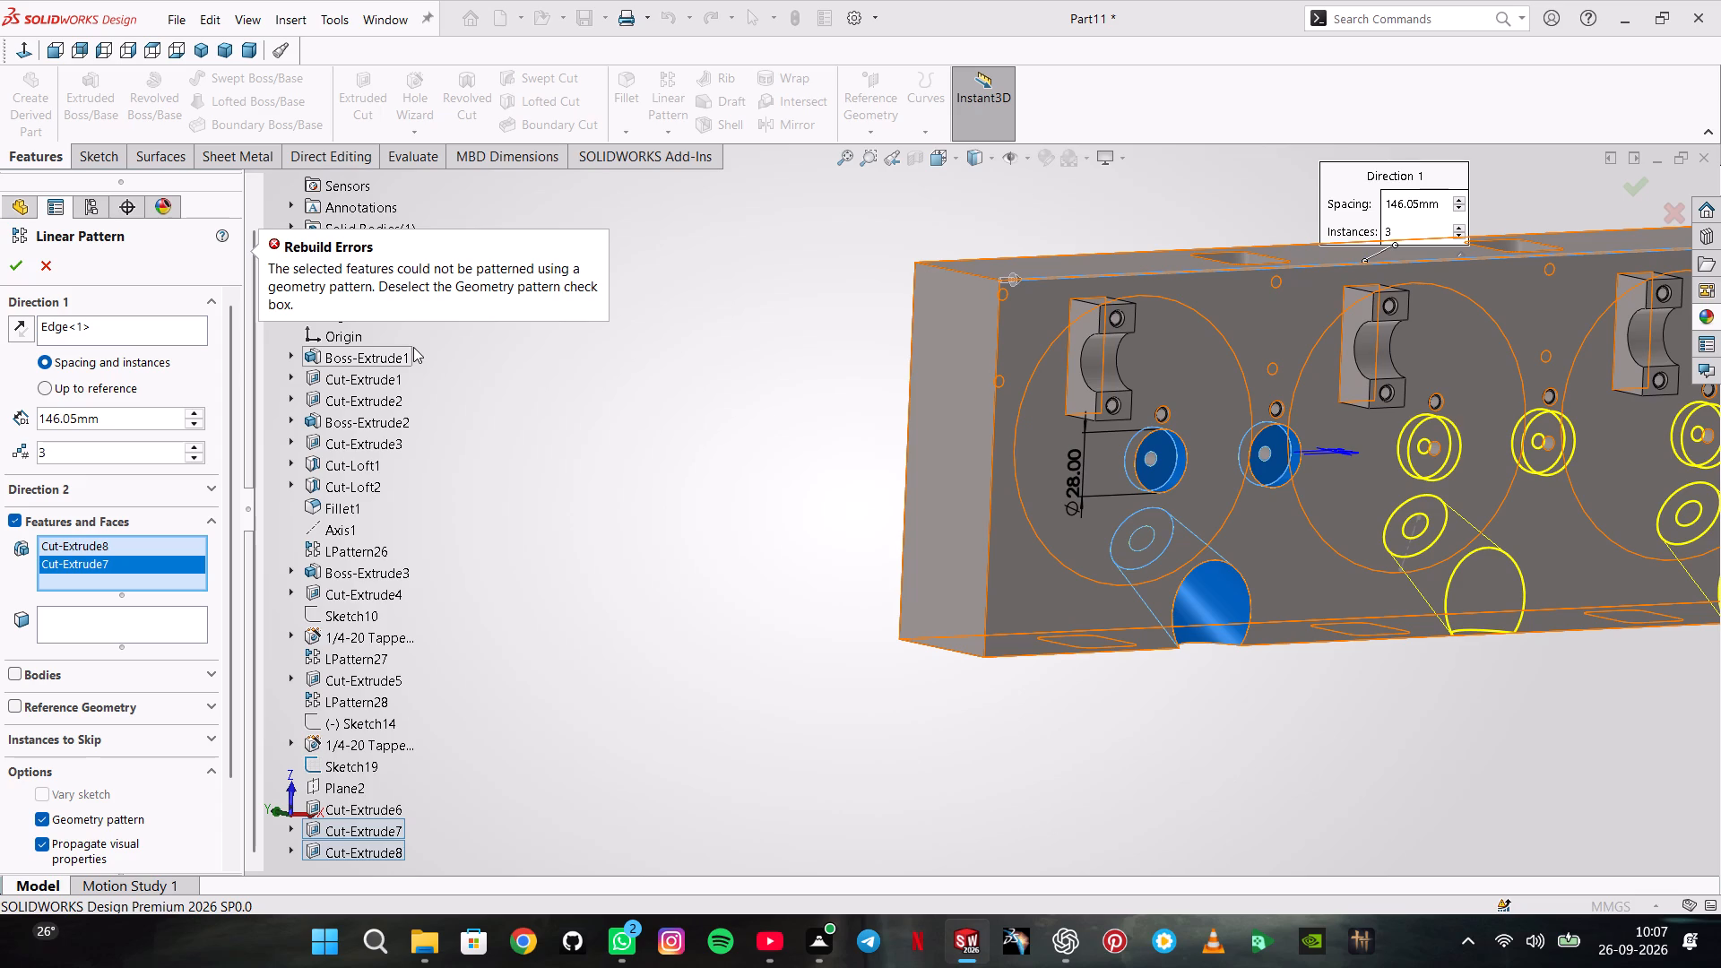
click(43, 819)
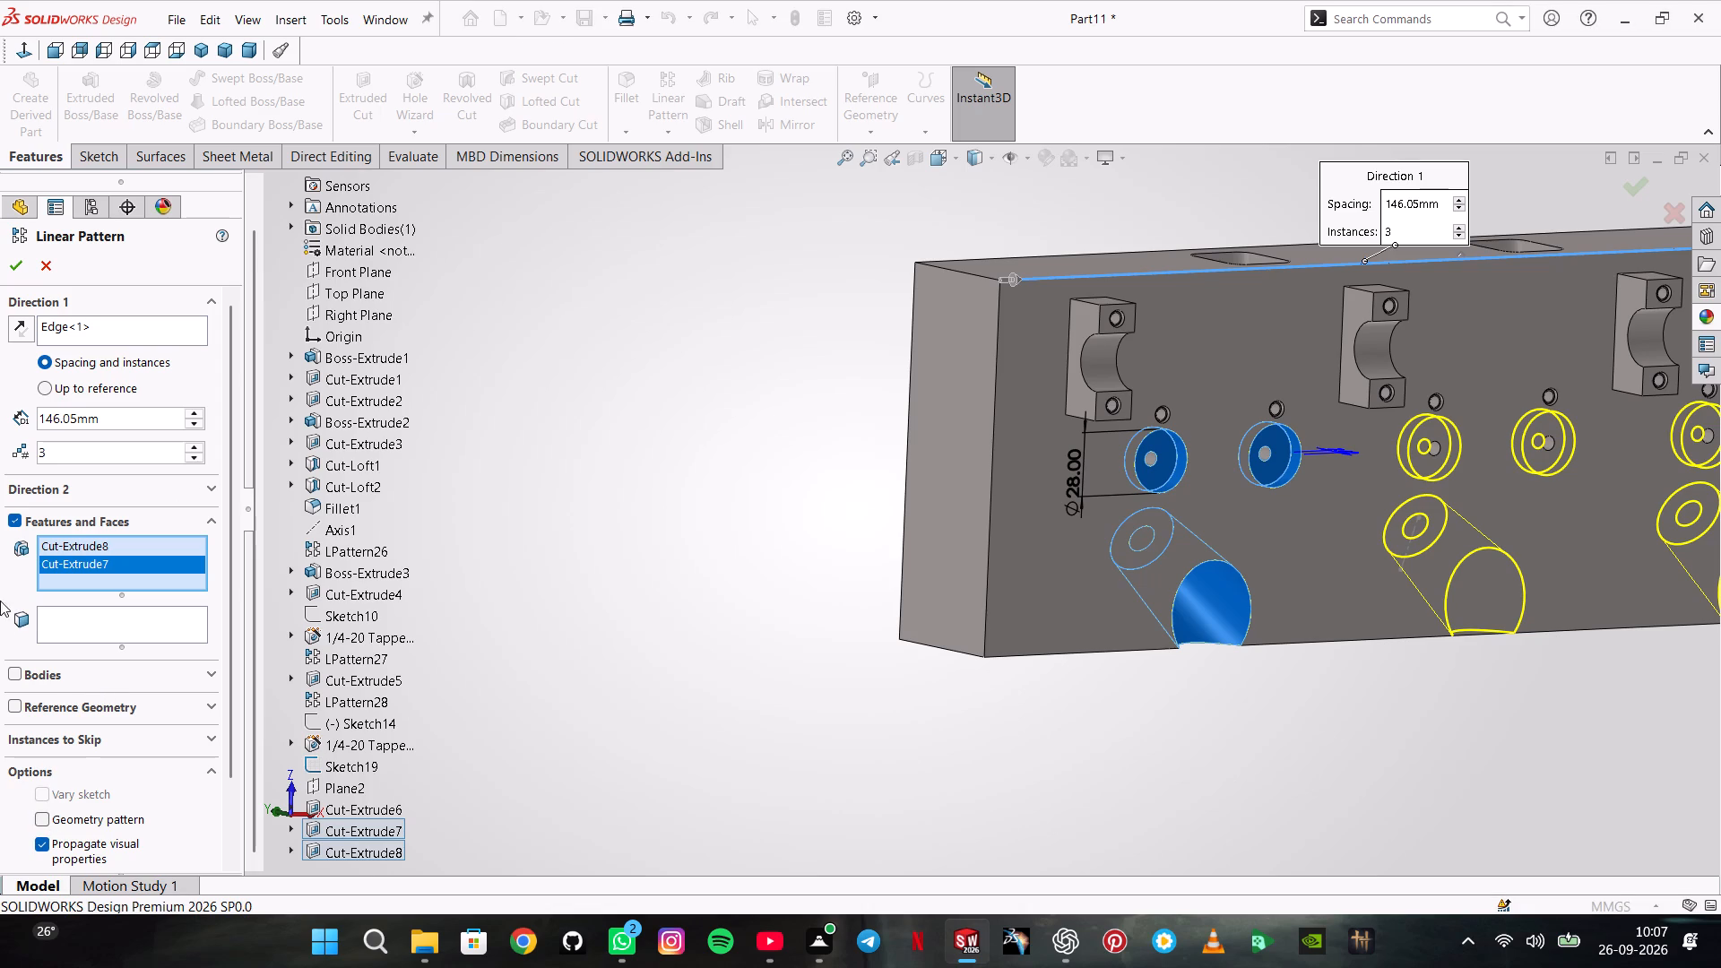
click(13, 266)
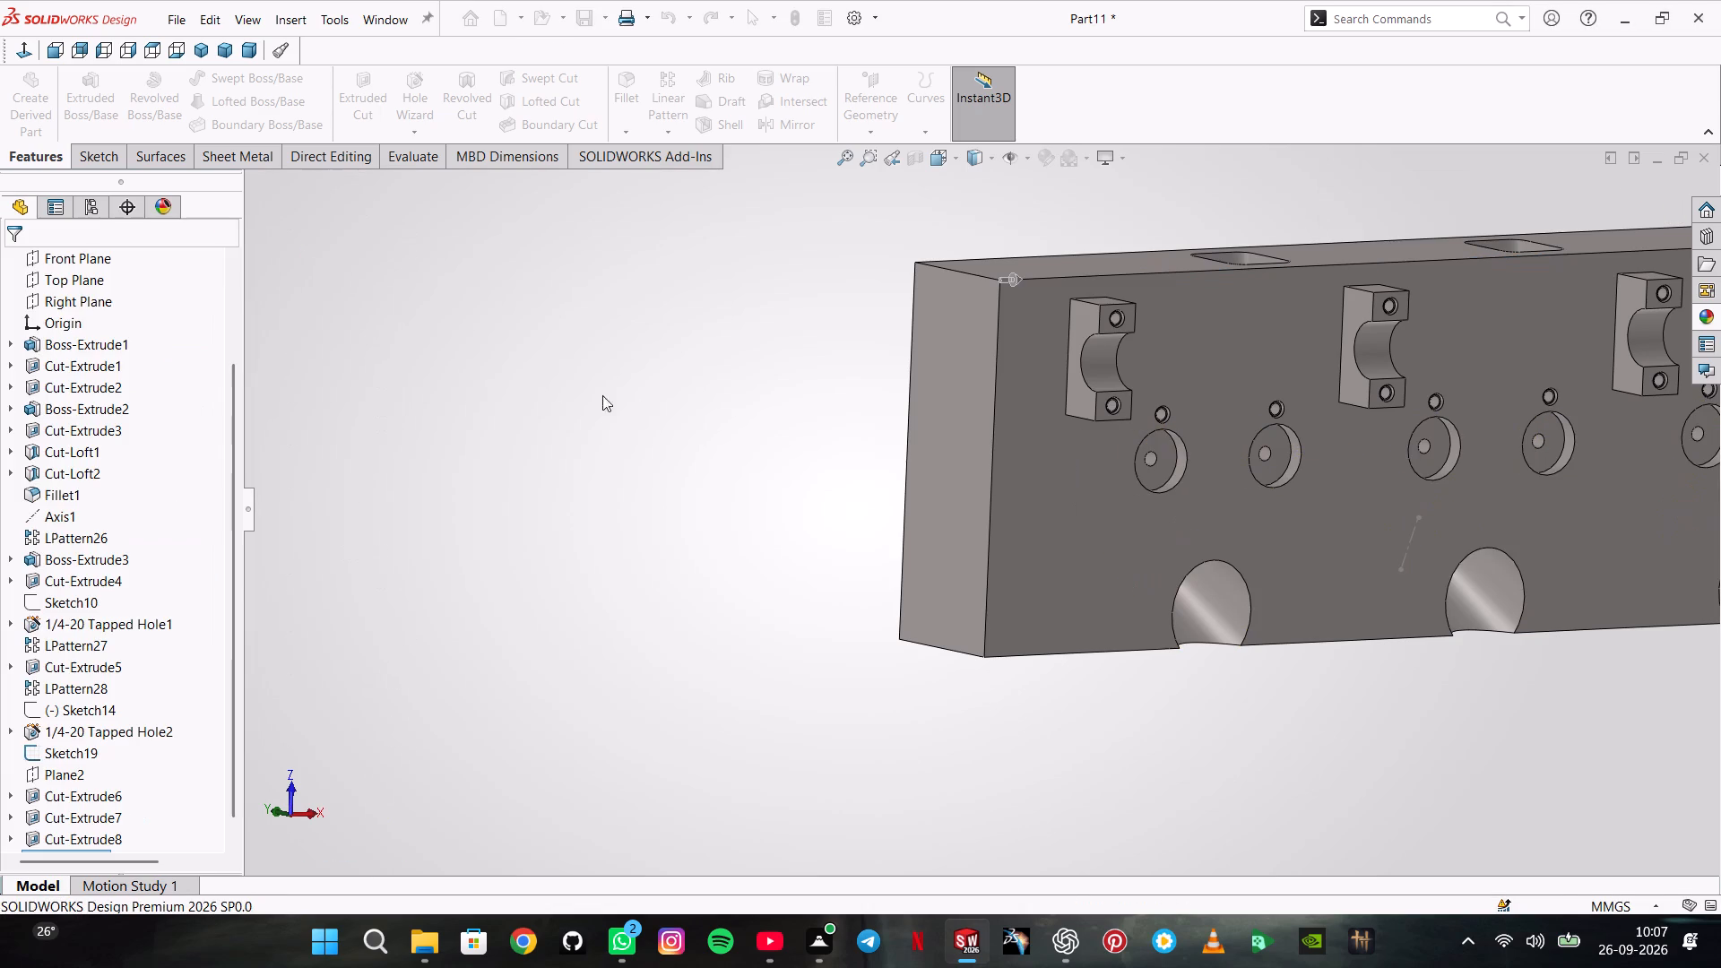
click(814, 443)
Examine the patterned cuts on the underside and the recesses on the opposite face, ending in the isometric view.
scroll(814, 445, up, 2)
middle_drag(814, 445, 669, 433)
middle_drag(690, 419, 803, 591)
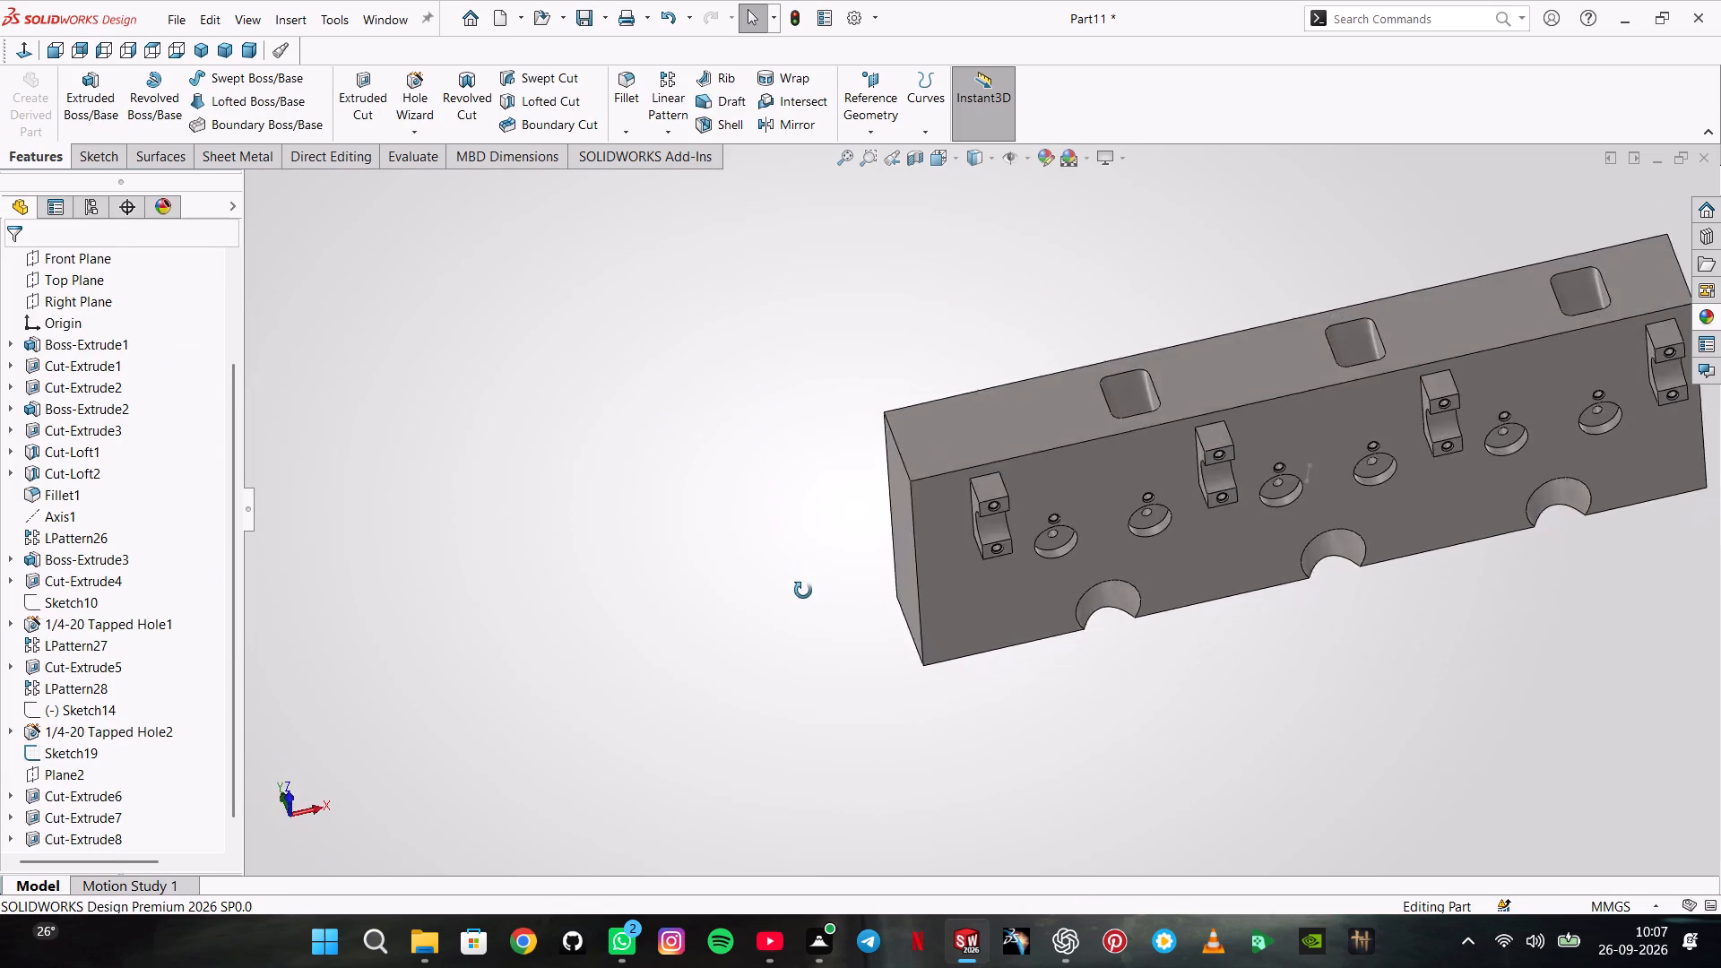
middle_drag(803, 591, 964, 764)
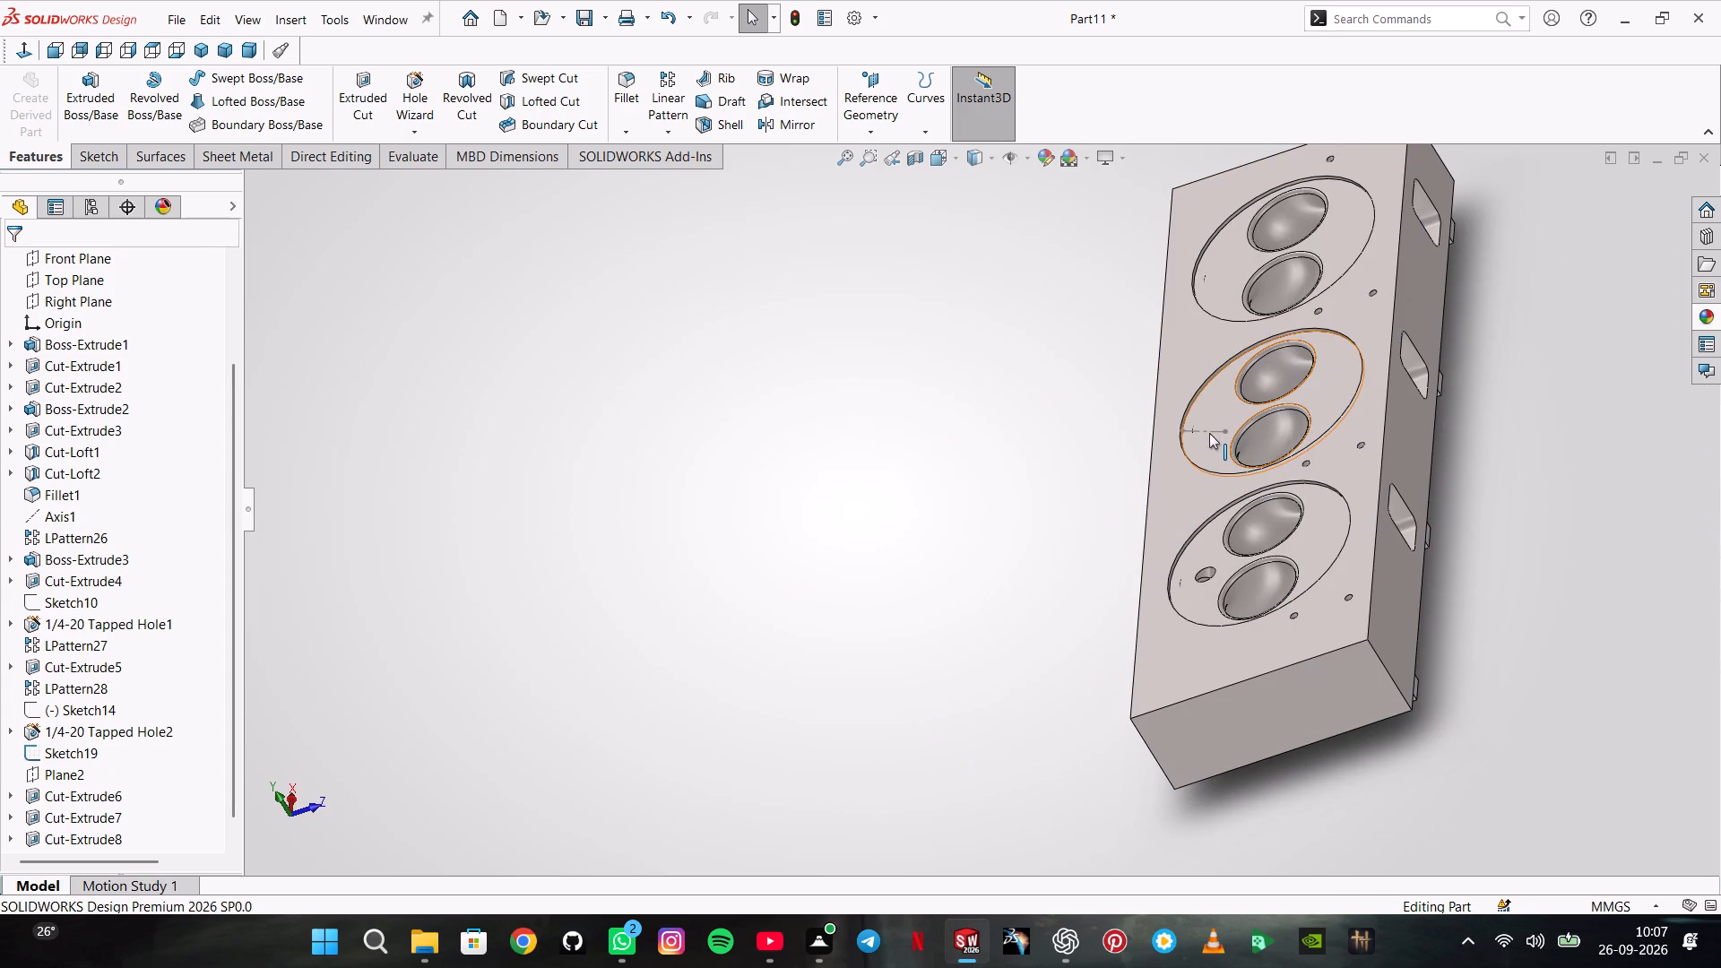
click(1209, 433)
click(1298, 384)
click(947, 383)
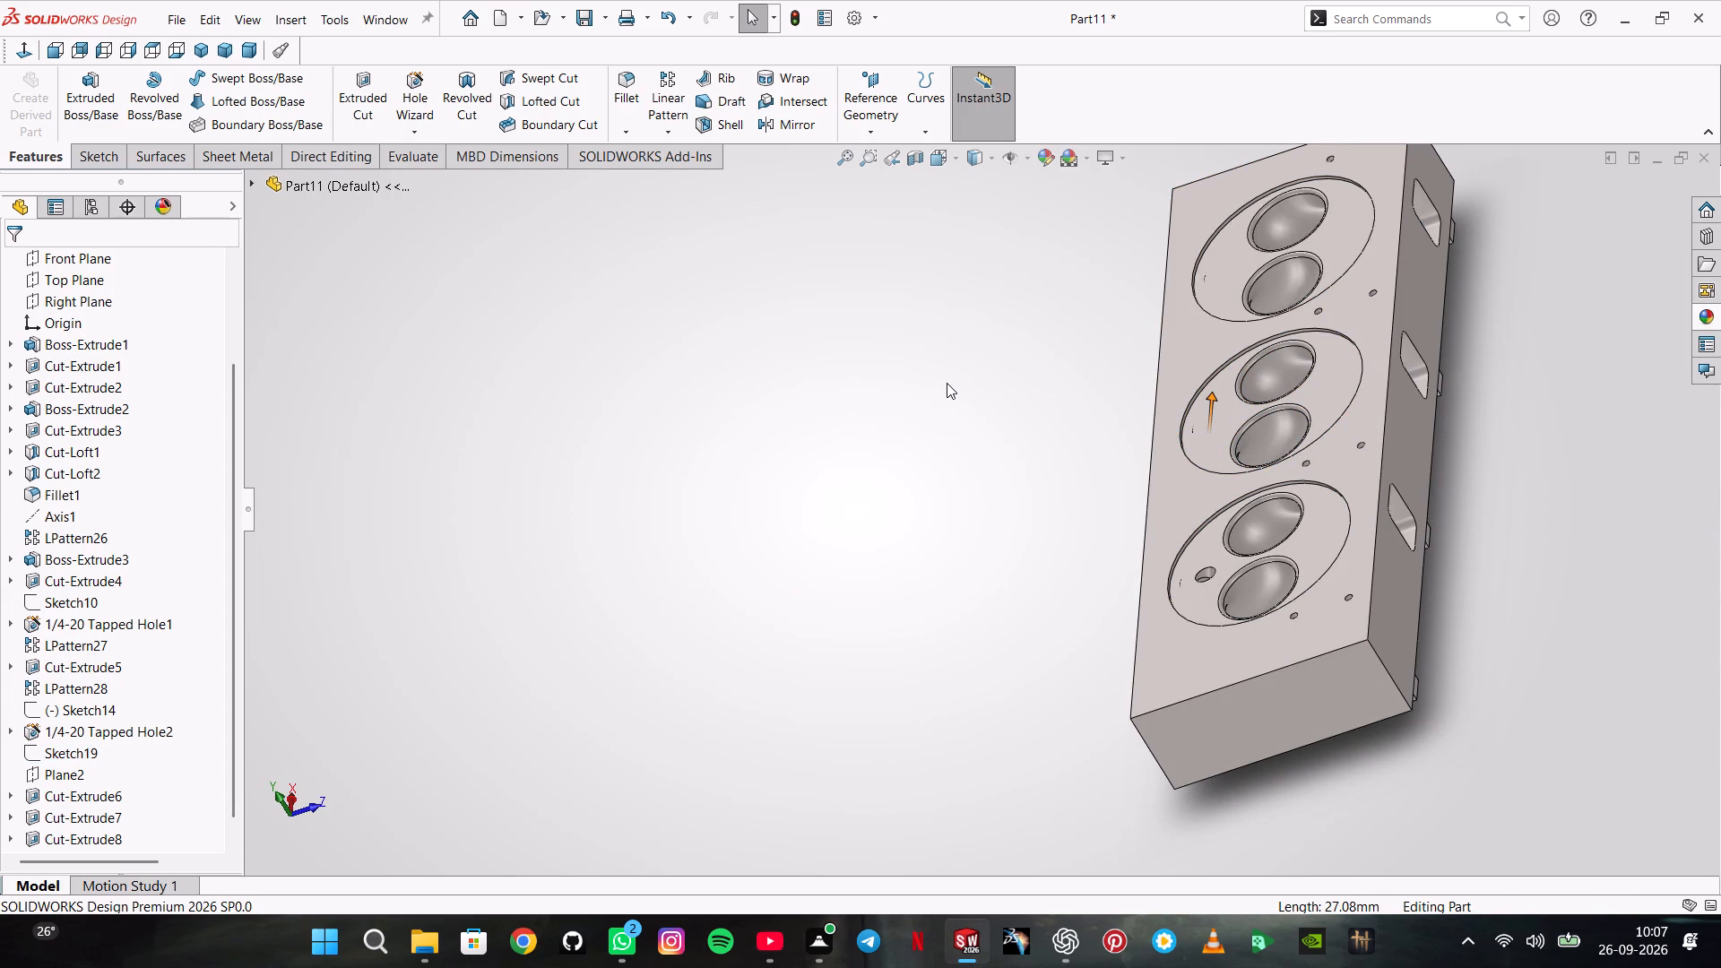
click(212, 54)
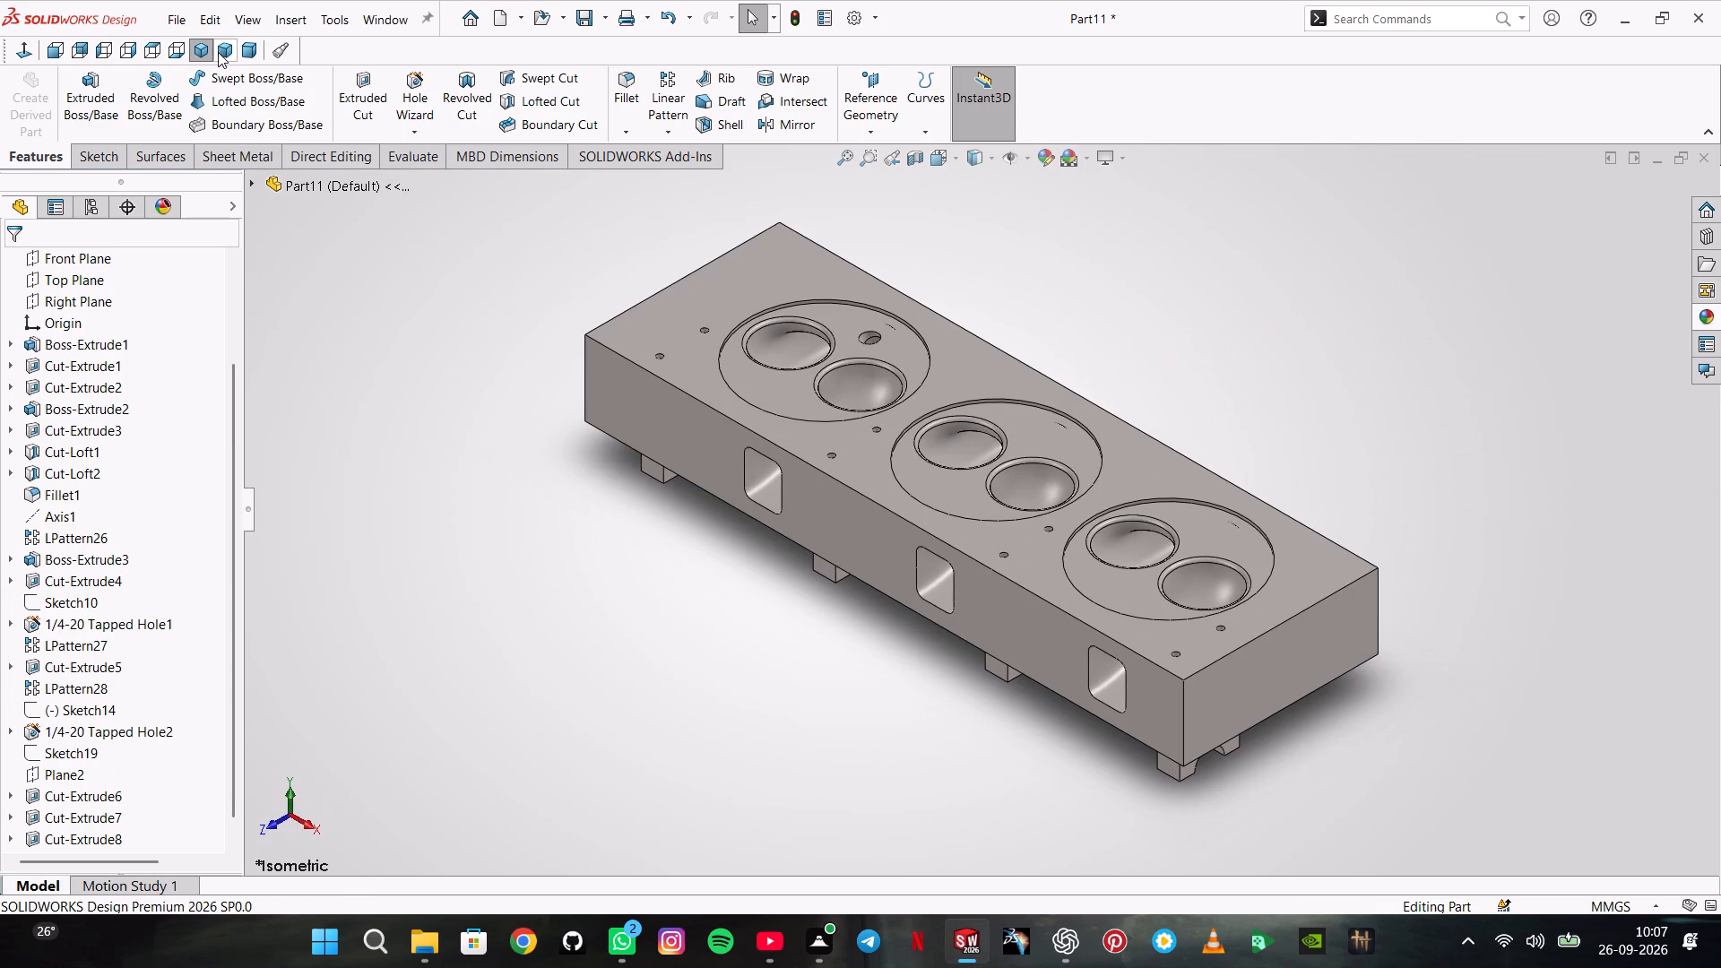
Apply the carbon steel appearance from the metal appearance library to the block.
click(1083, 155)
click(1083, 155)
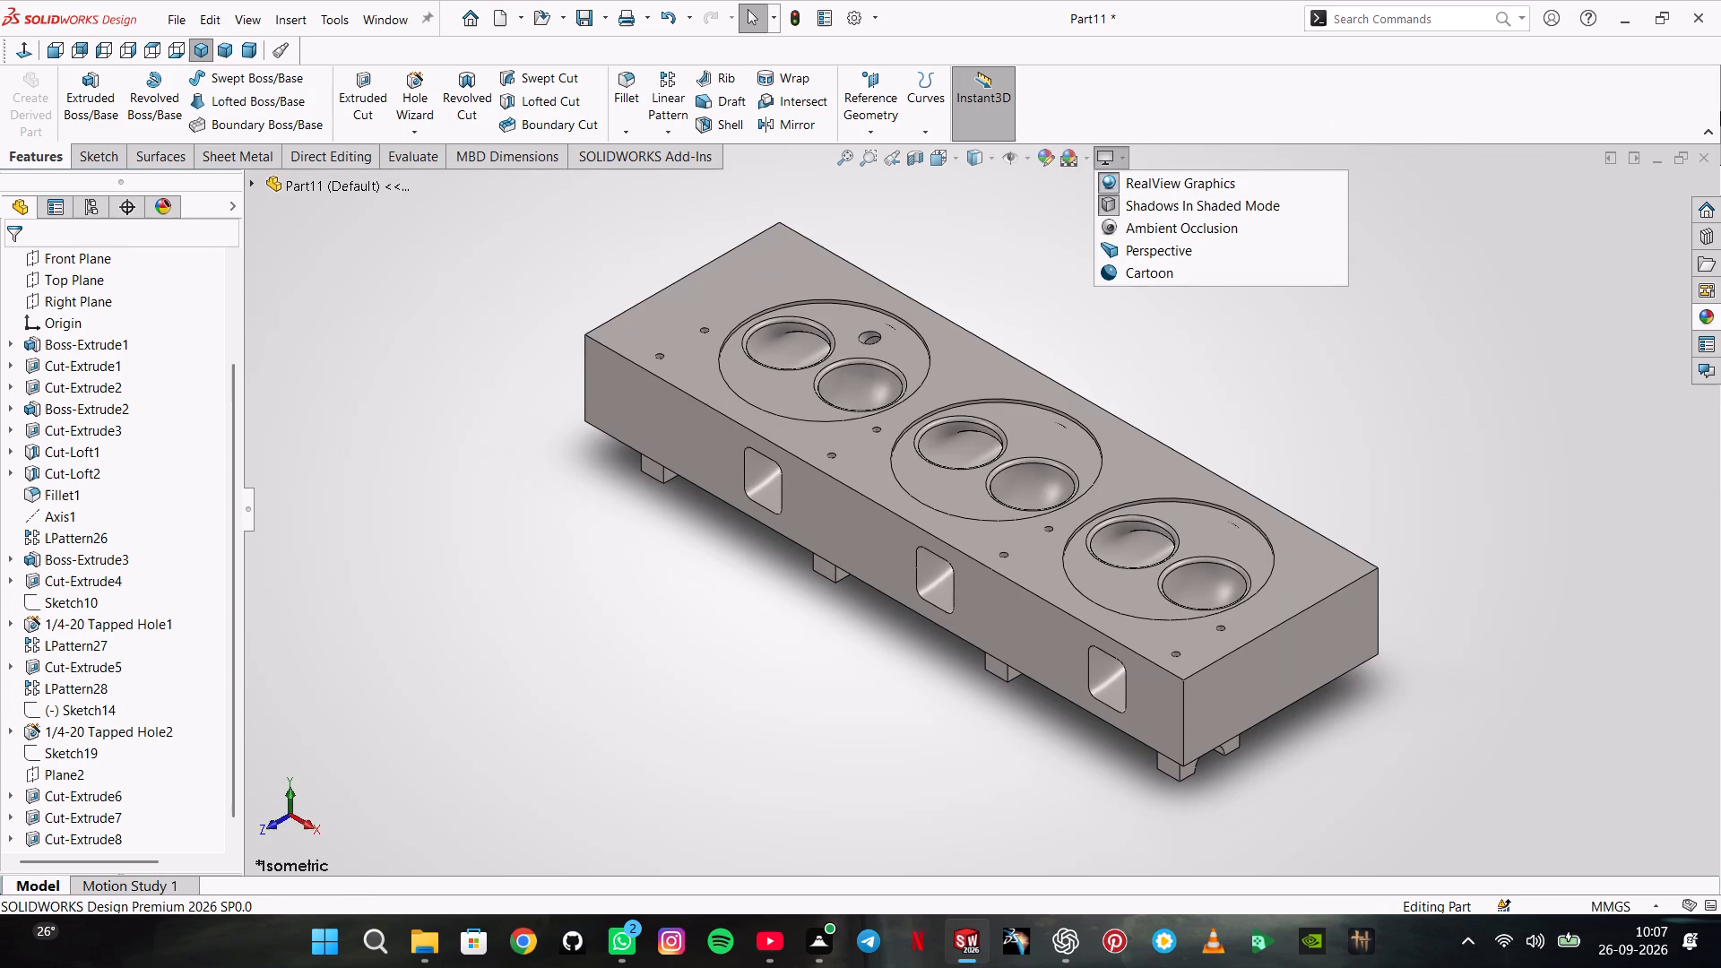
click(1466, 346)
click(1707, 318)
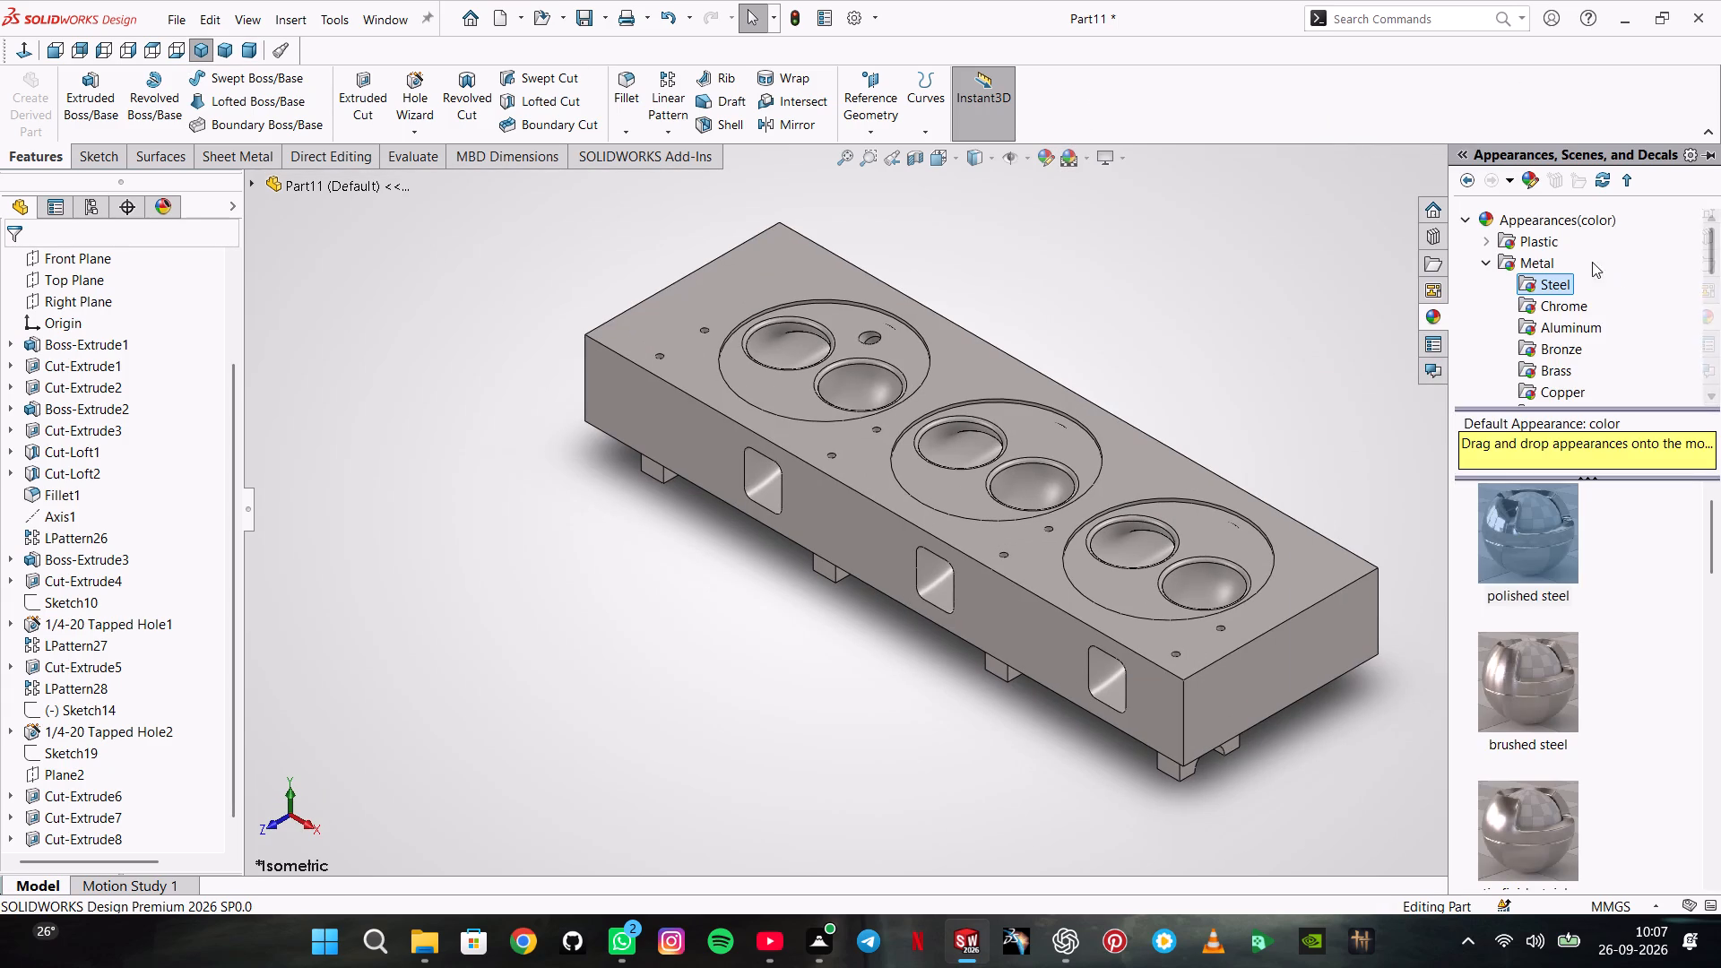
scroll(1554, 603, down, 2)
scroll(1550, 728, down, 1)
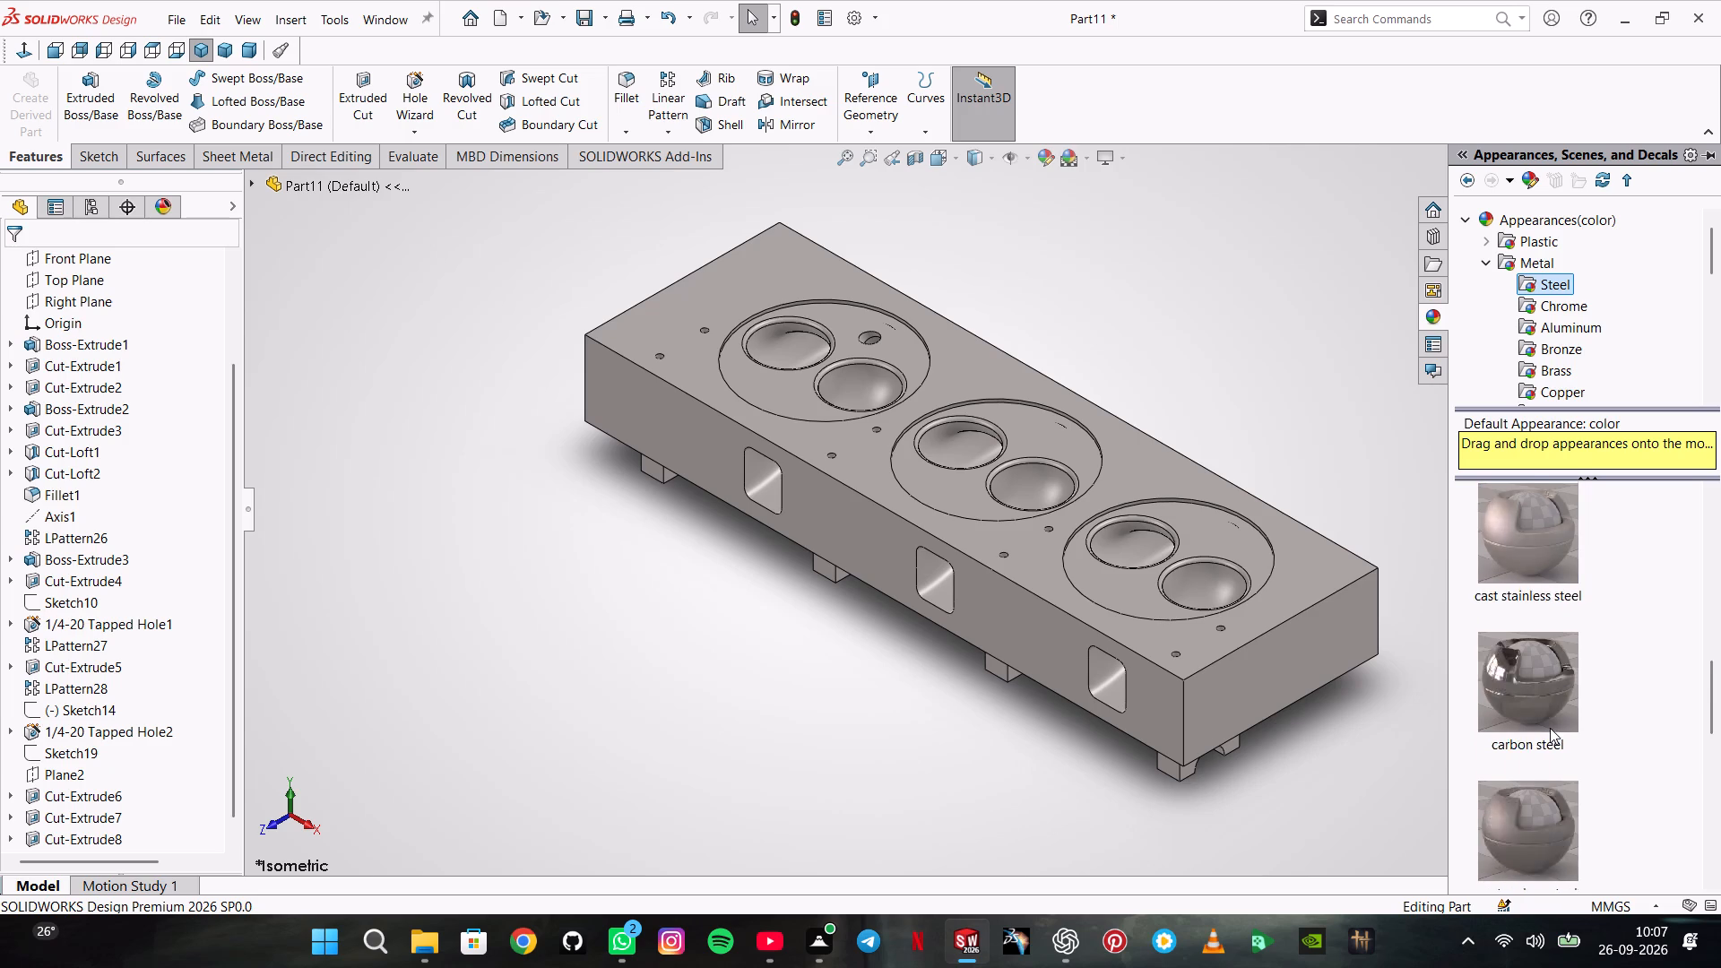
scroll(1550, 728, down, 2)
scroll(1535, 601, up, 2)
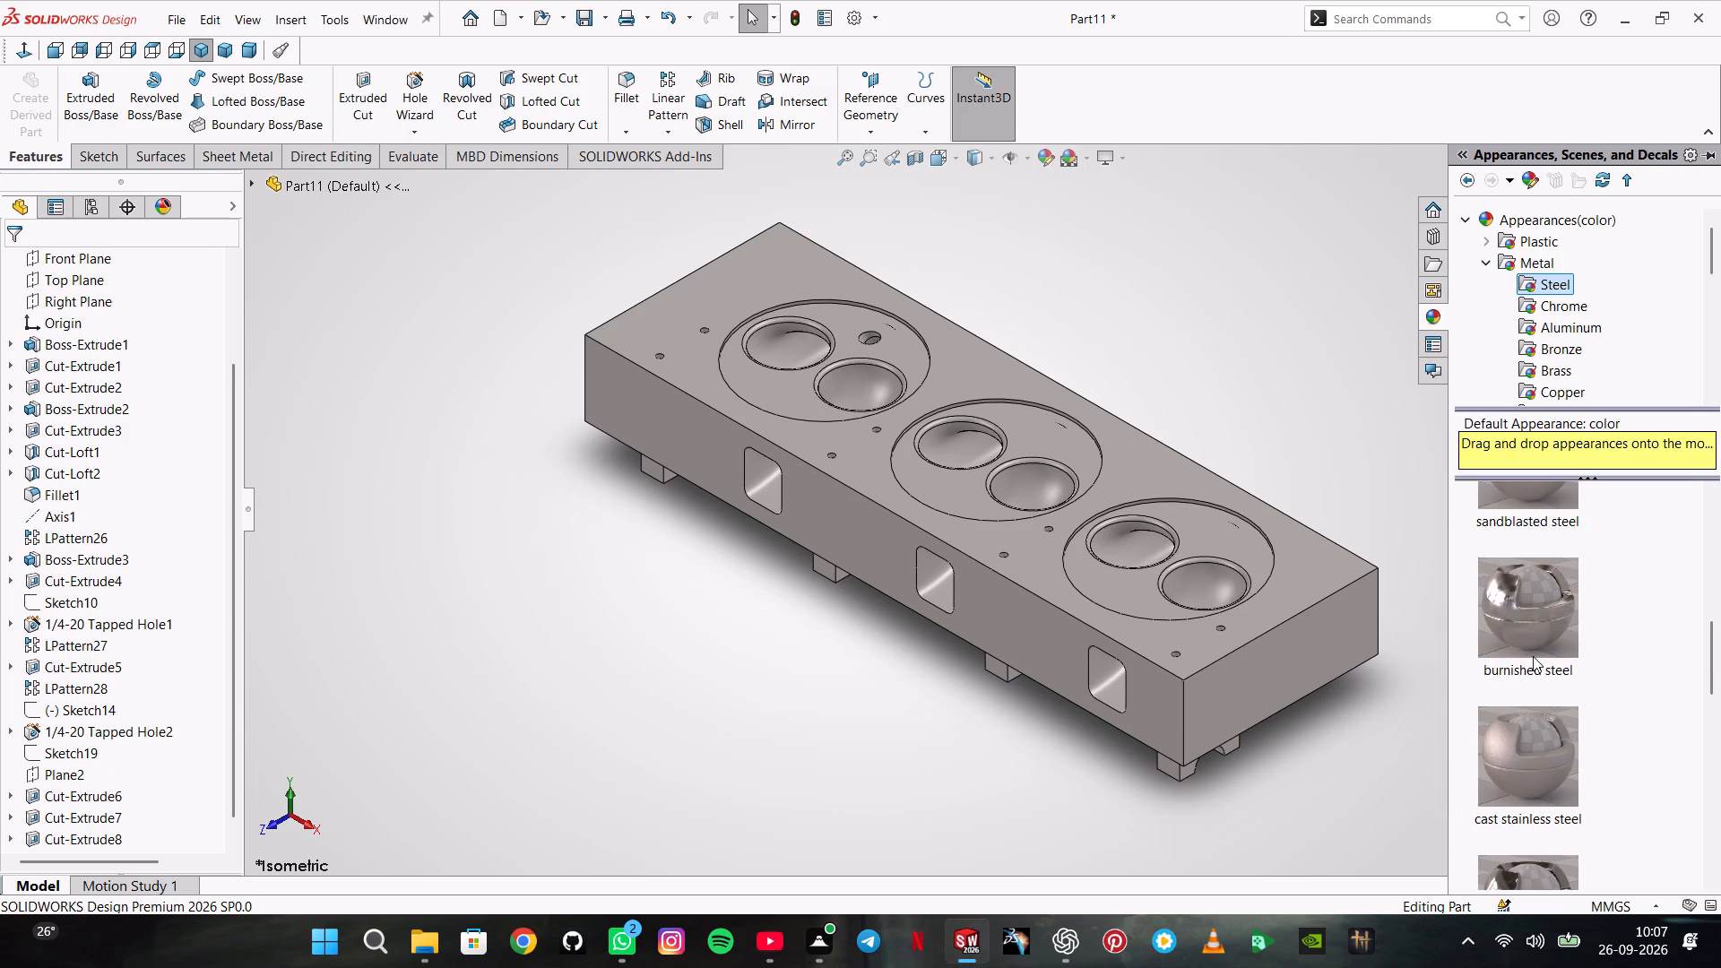
double_click(1549, 862)
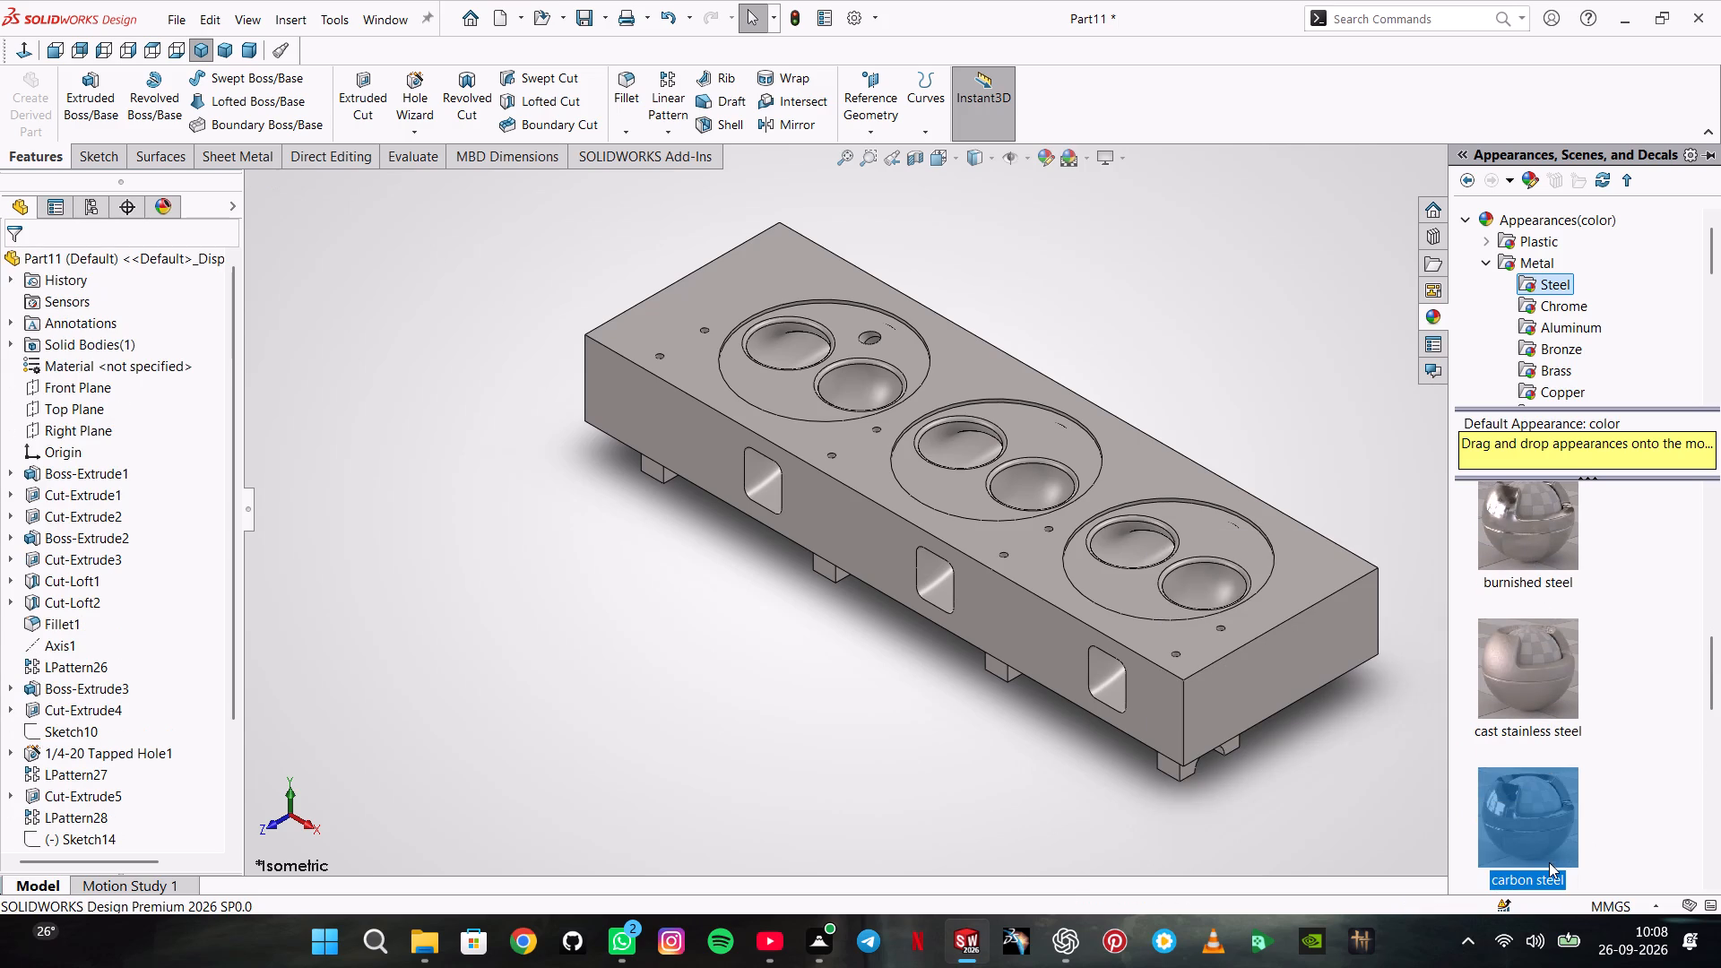
drag(1547, 829, 1213, 612)
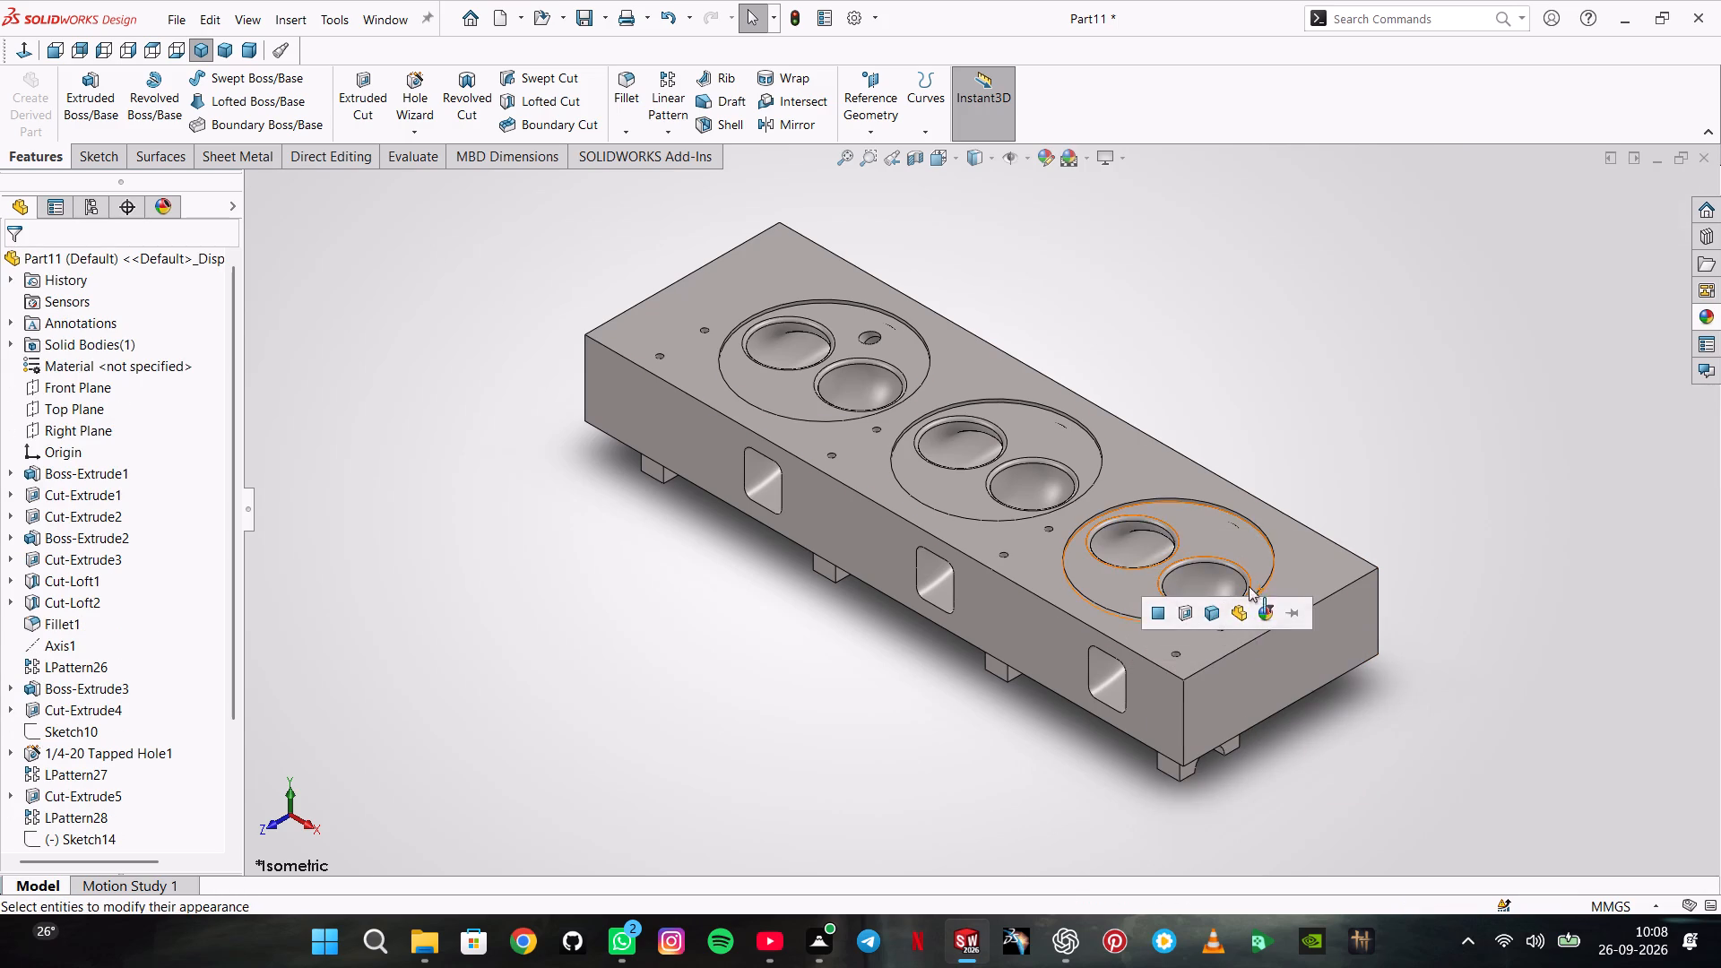
click(1201, 335)
Reapply the carbon steel appearance to the block.
click(1070, 155)
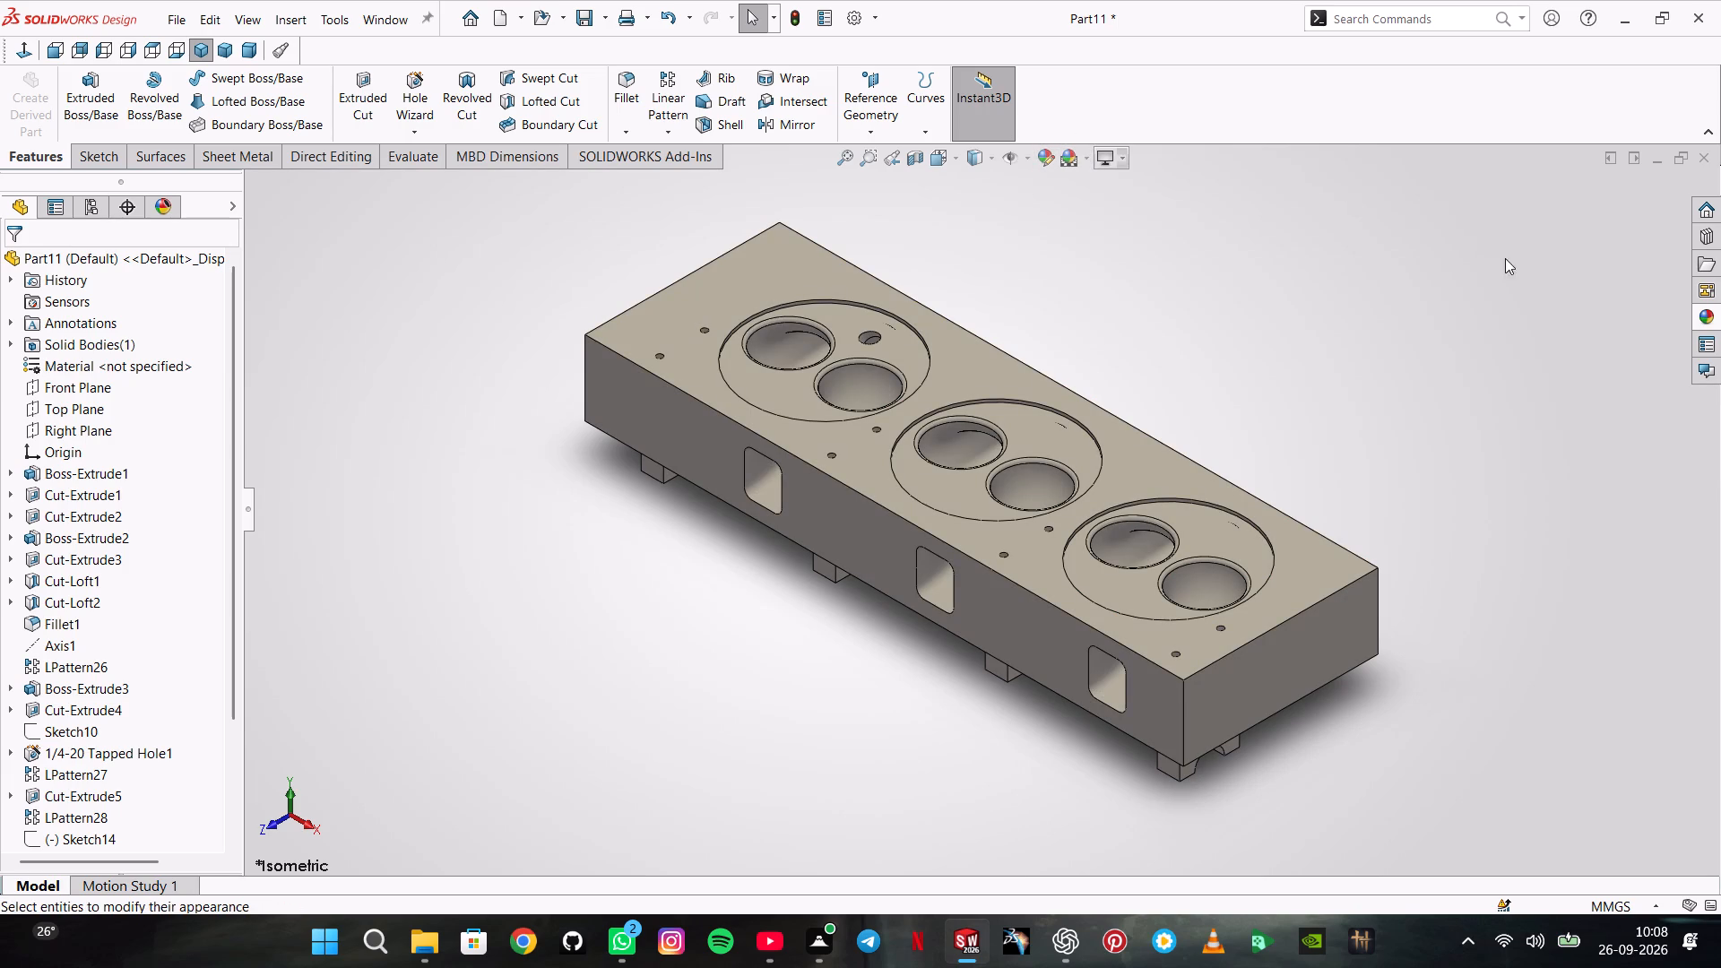
click(1704, 307)
triple_click(1553, 847)
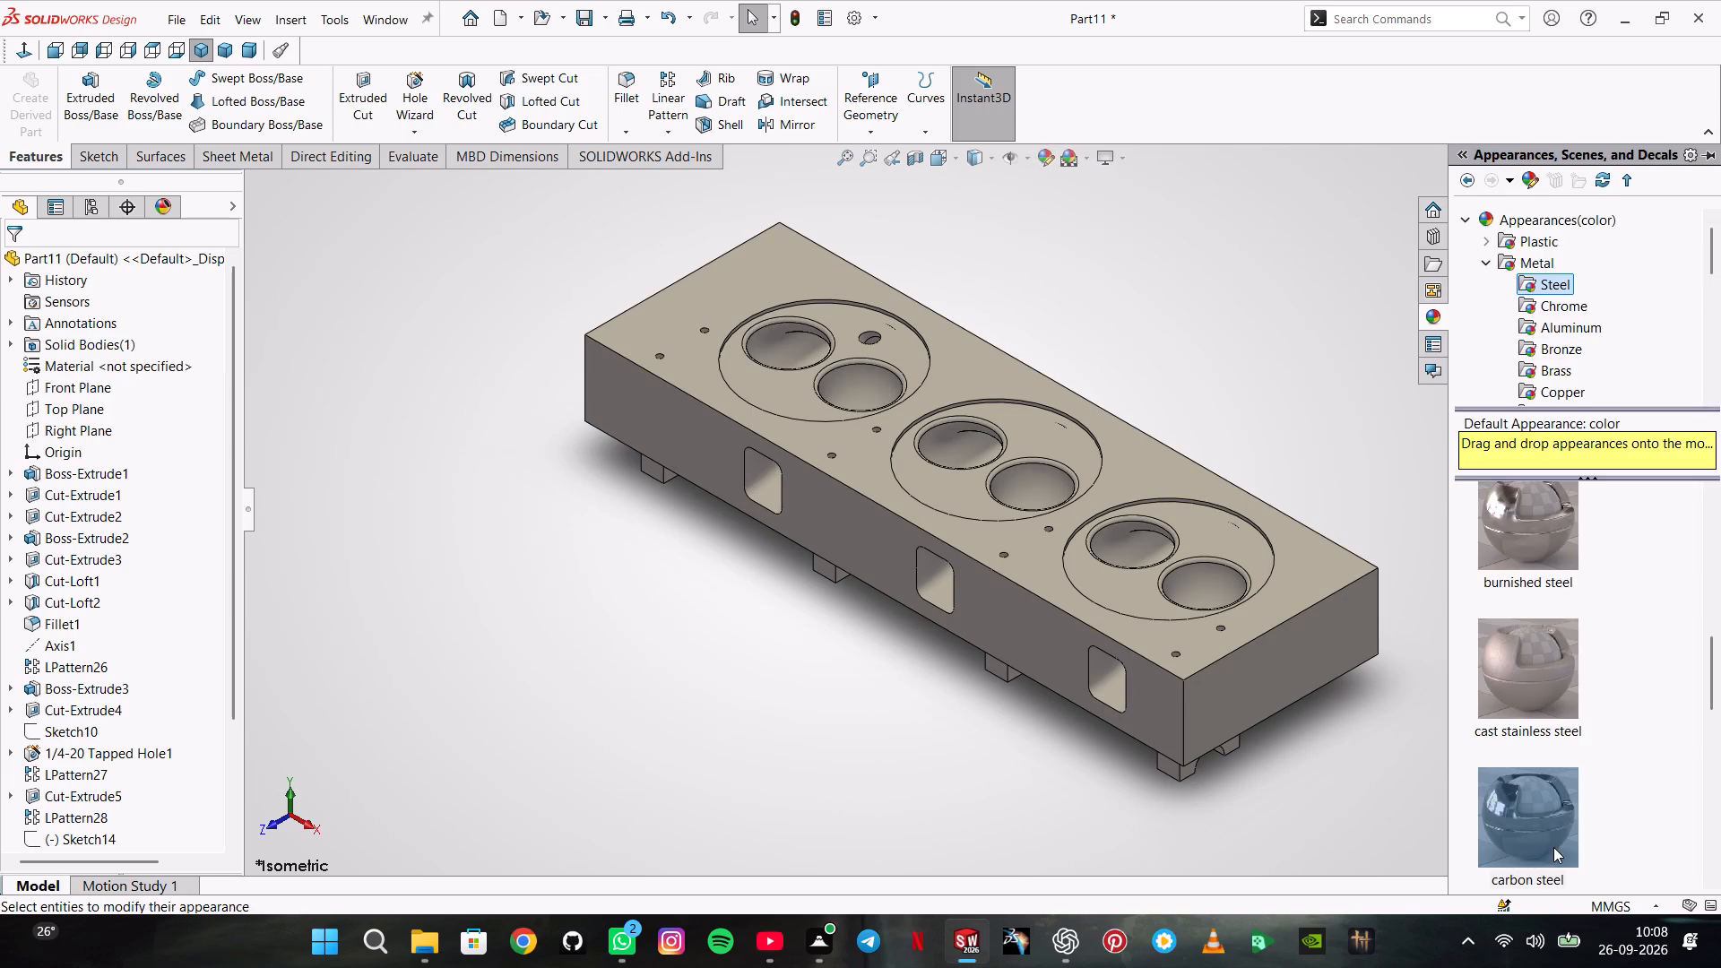
click(1552, 846)
click(1088, 160)
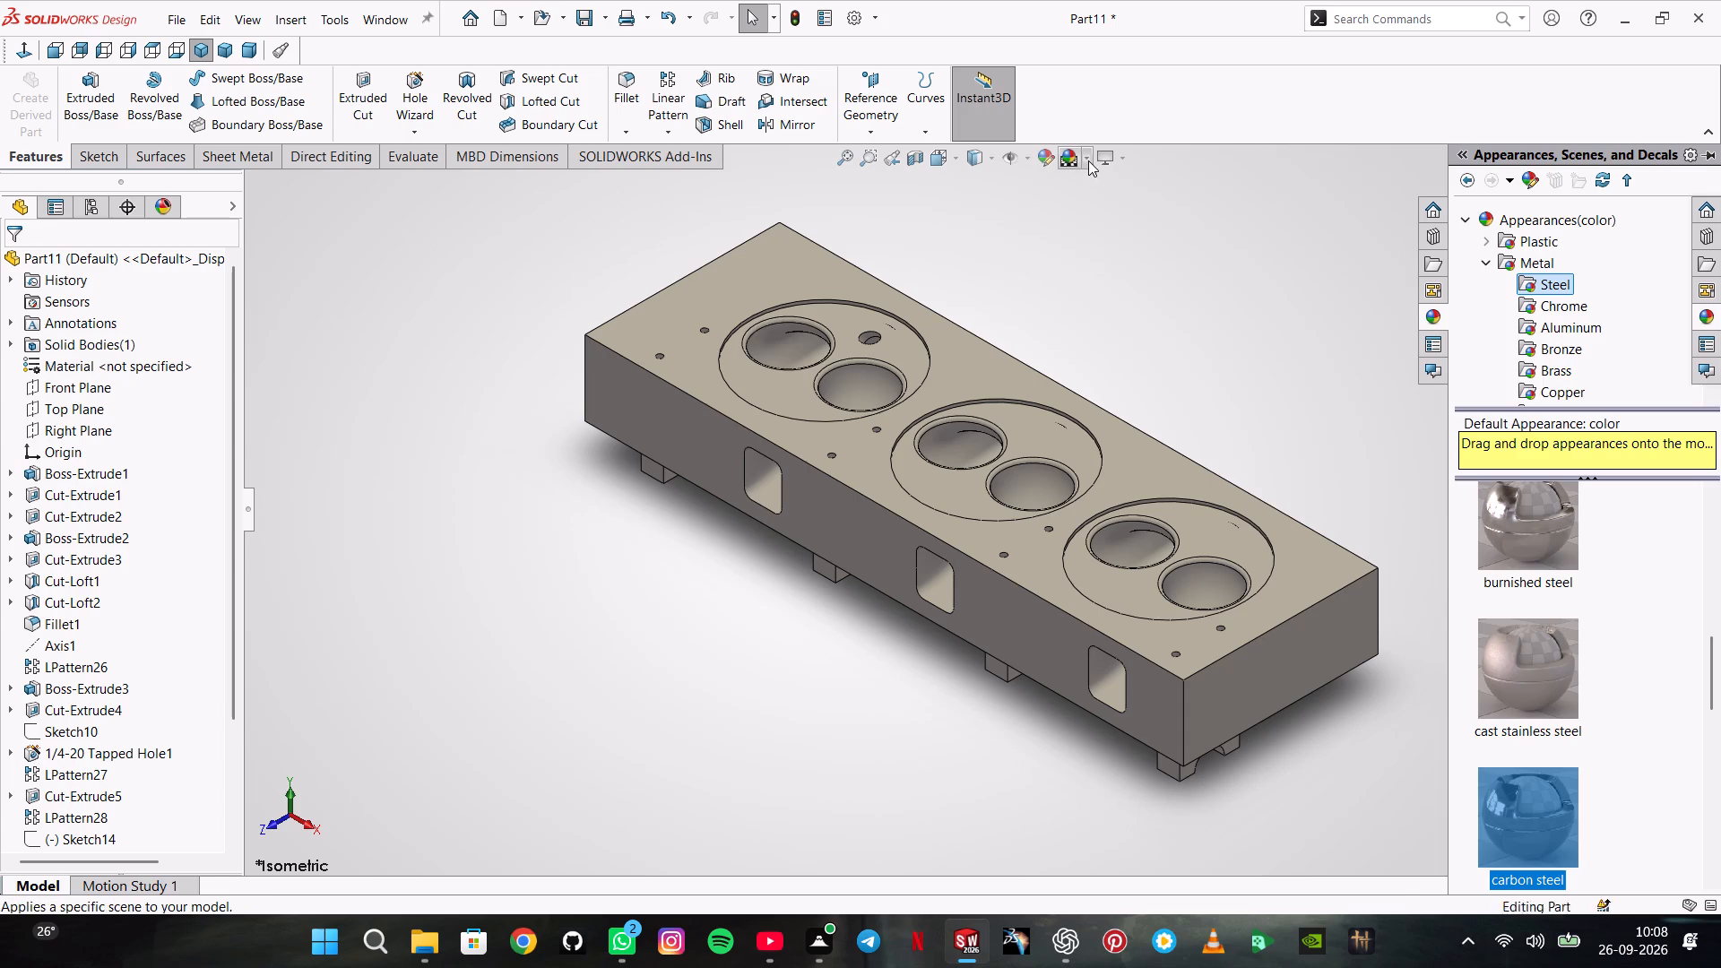
click(1115, 222)
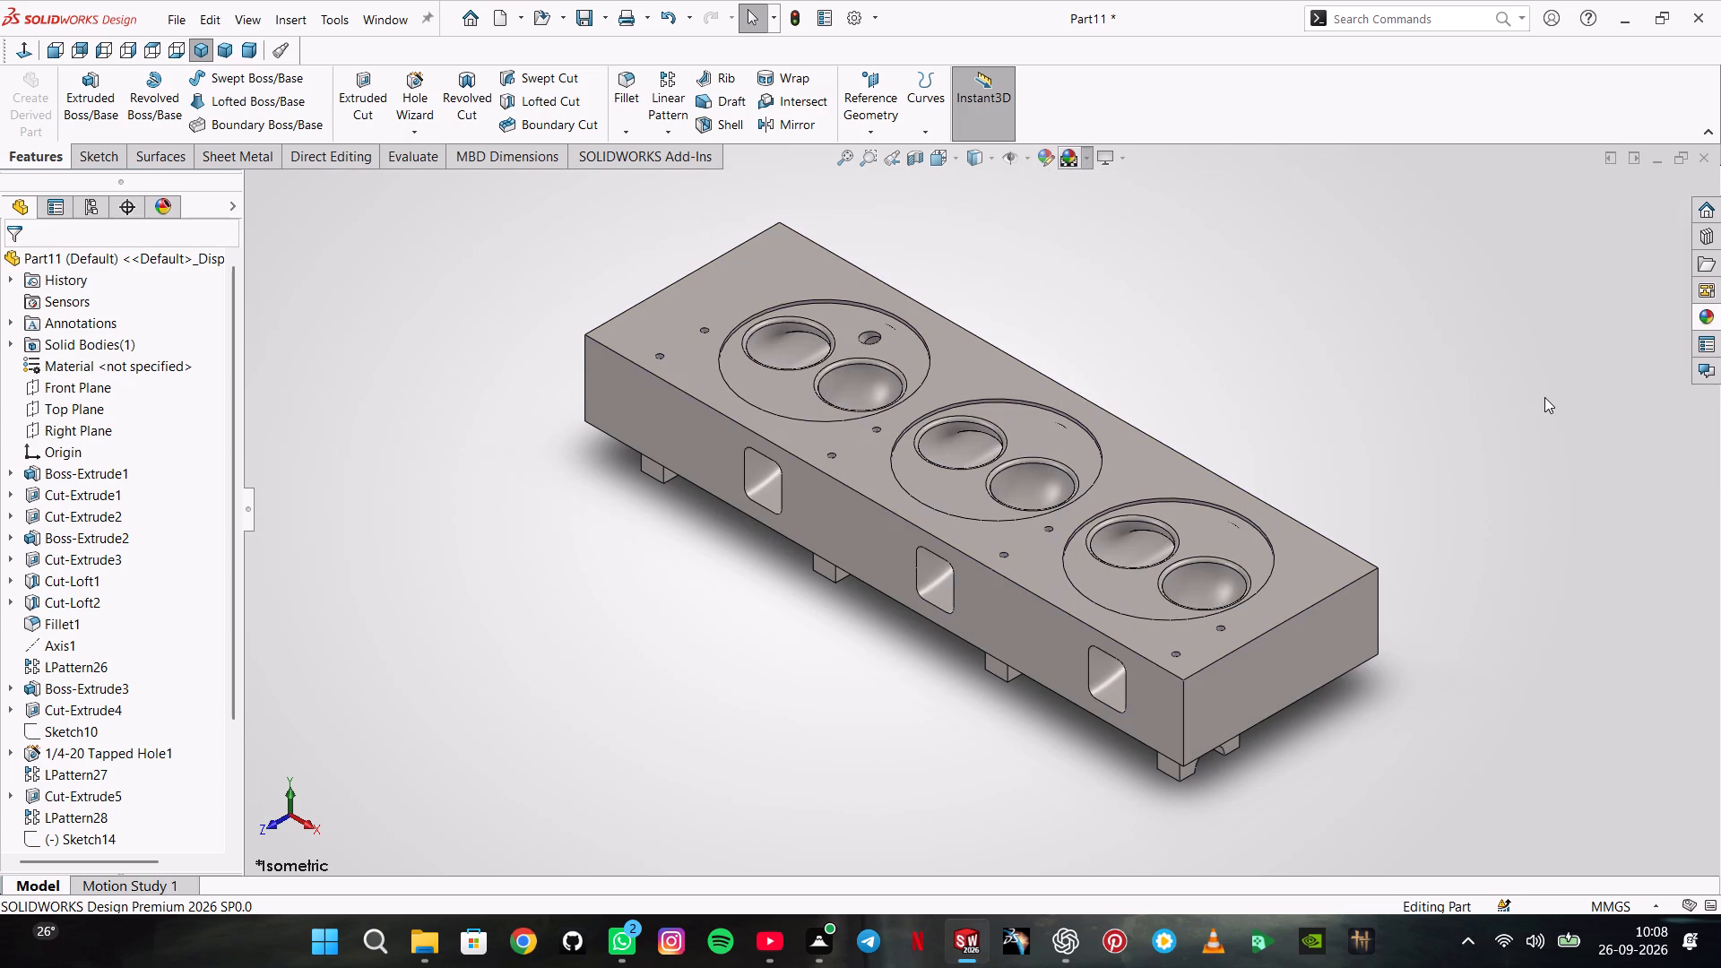
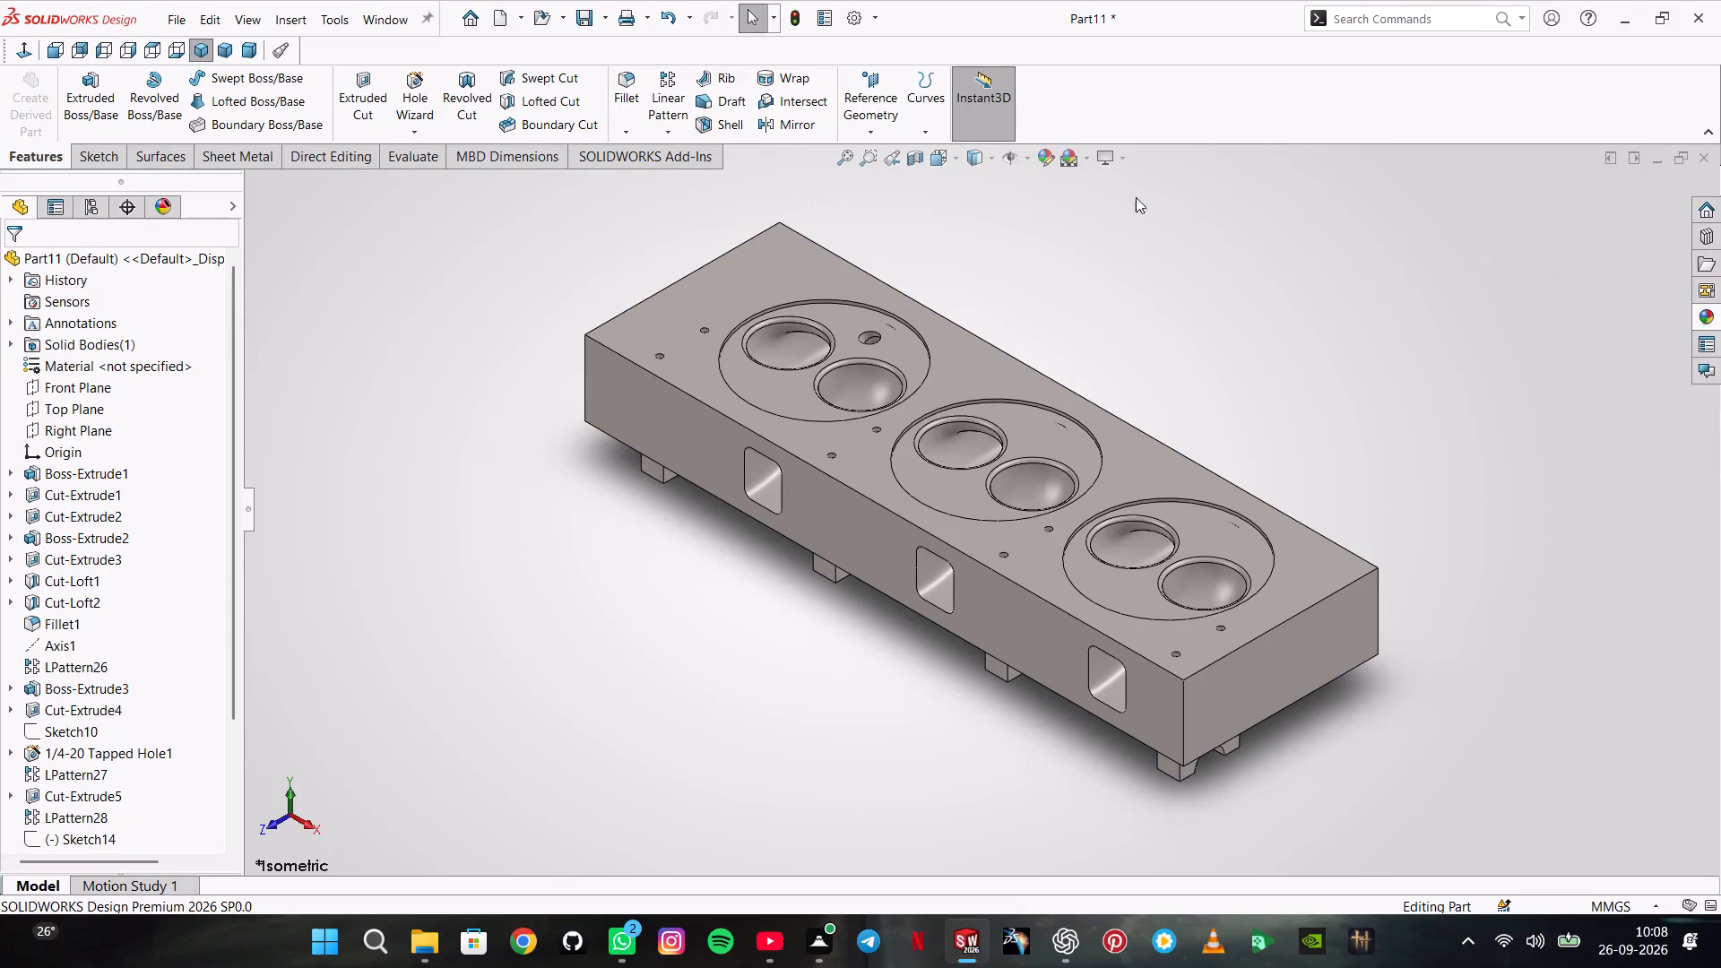
Fillet the block's four vertical corner edges with a symmetric 25 mm radius and return to the isometric view.
click(628, 77)
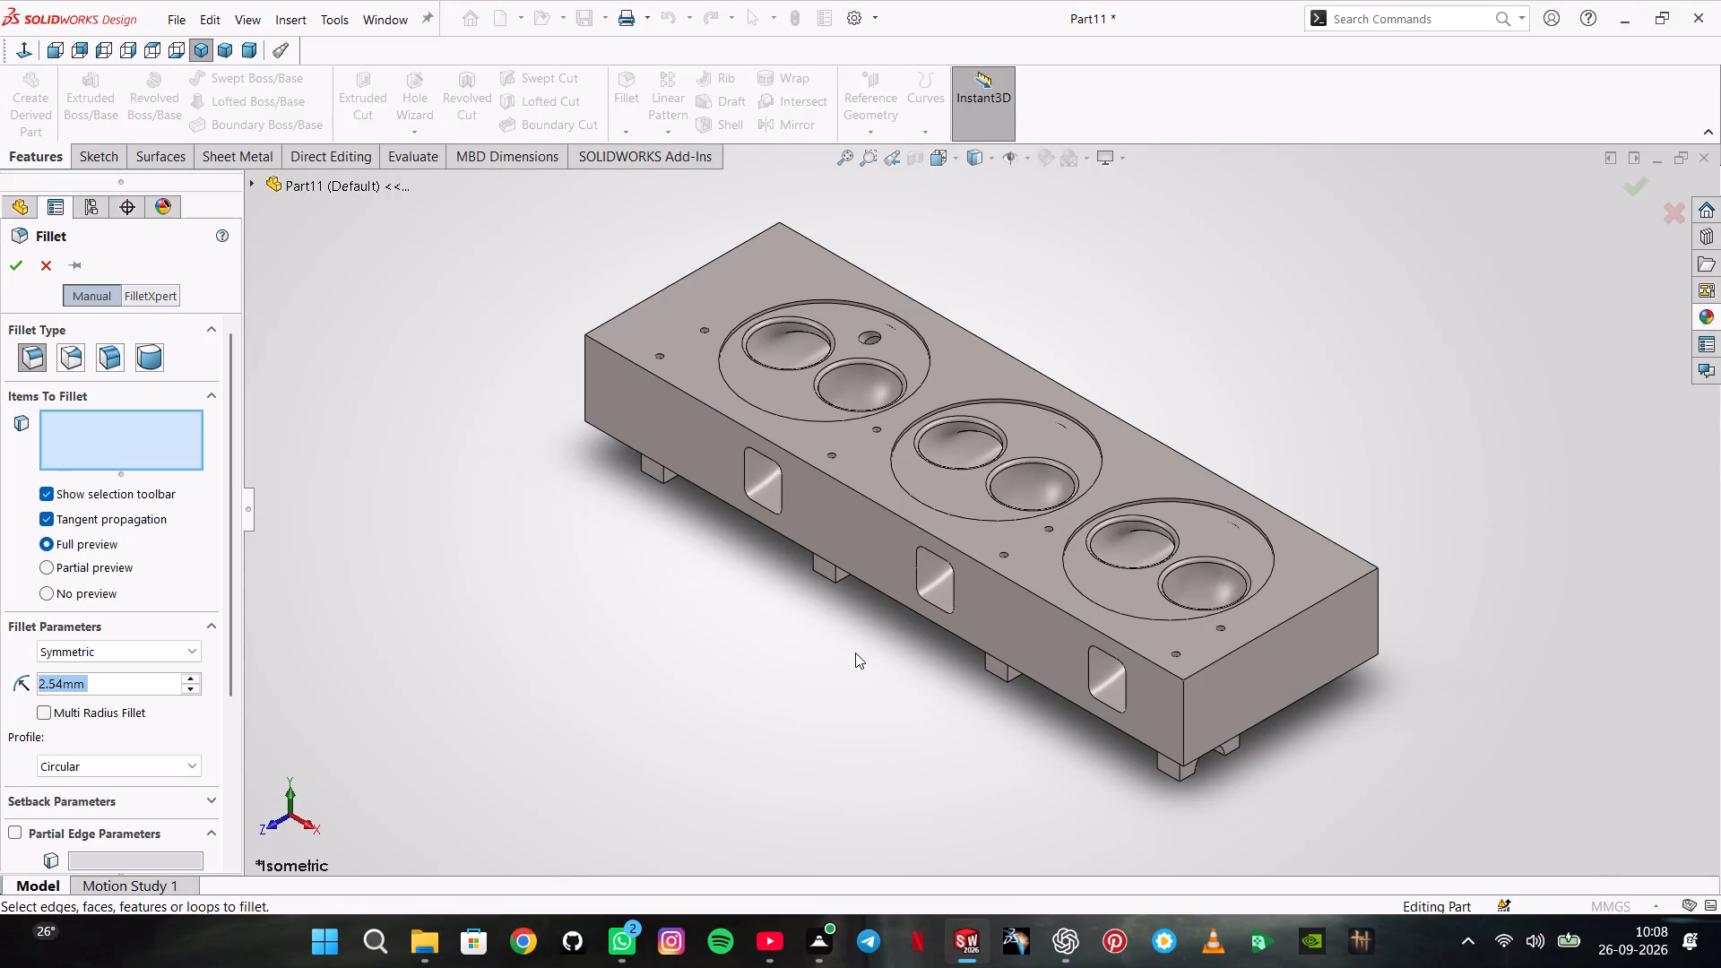
text(25)
key(Return)
click(1180, 712)
middle_drag(1464, 665, 1422, 711)
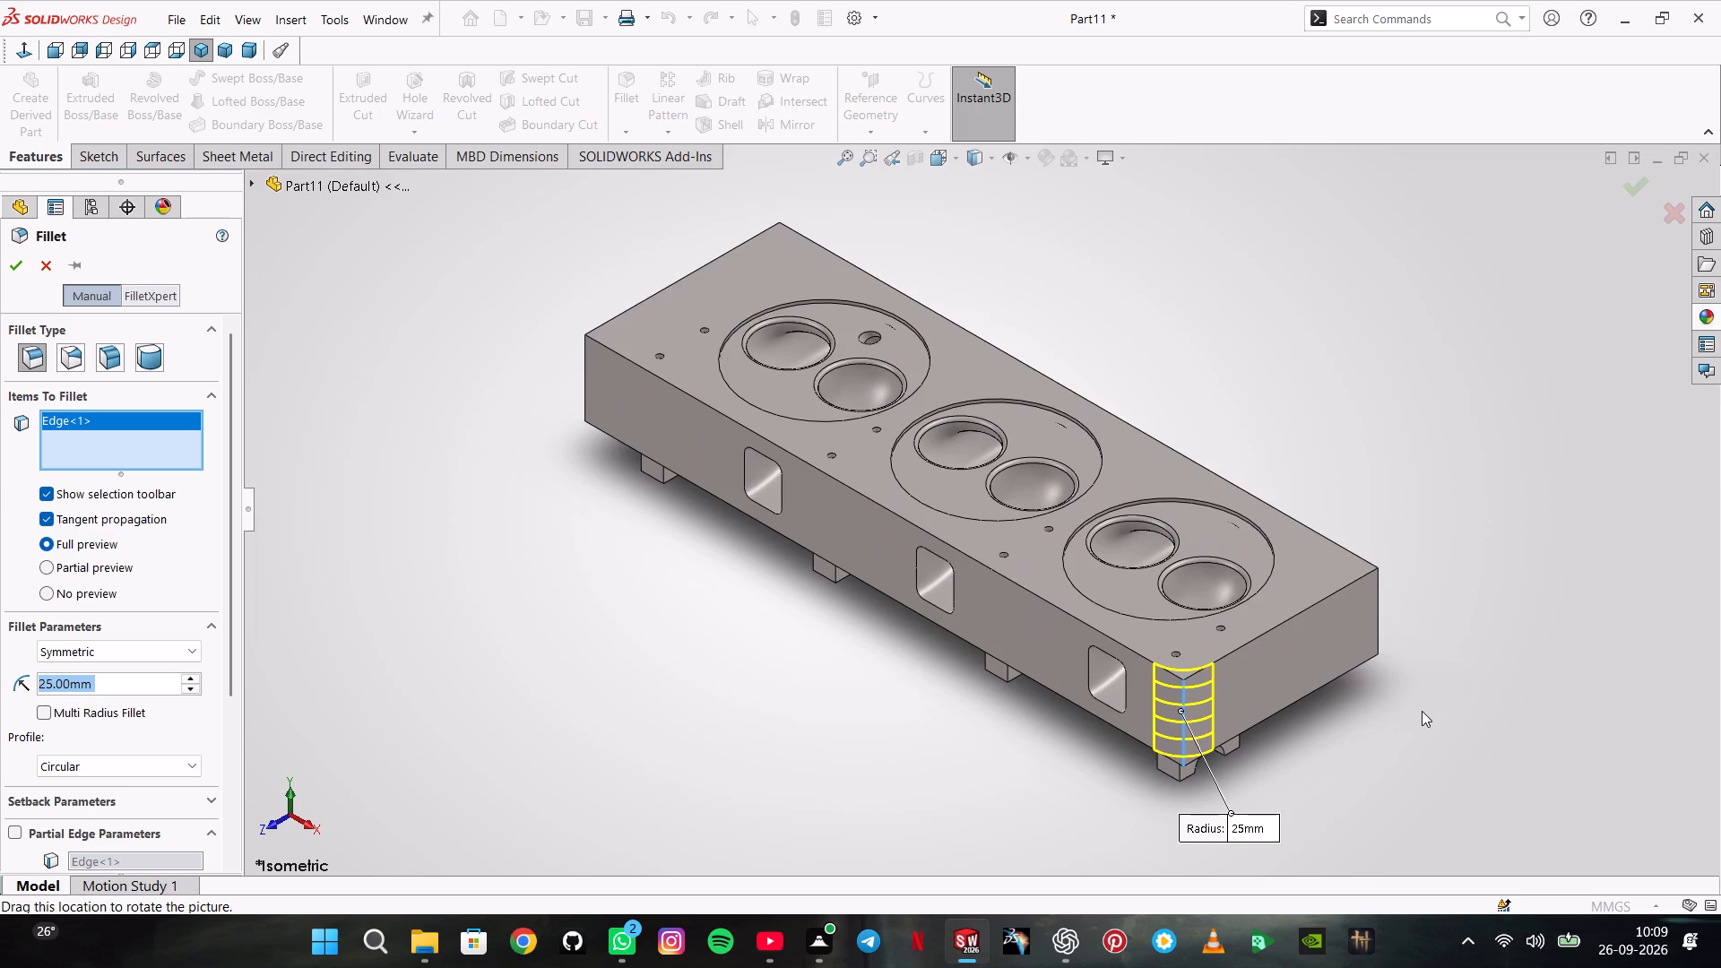
middle_drag(1422, 711, 1408, 723)
middle_drag(1424, 689, 1358, 737)
click(1224, 676)
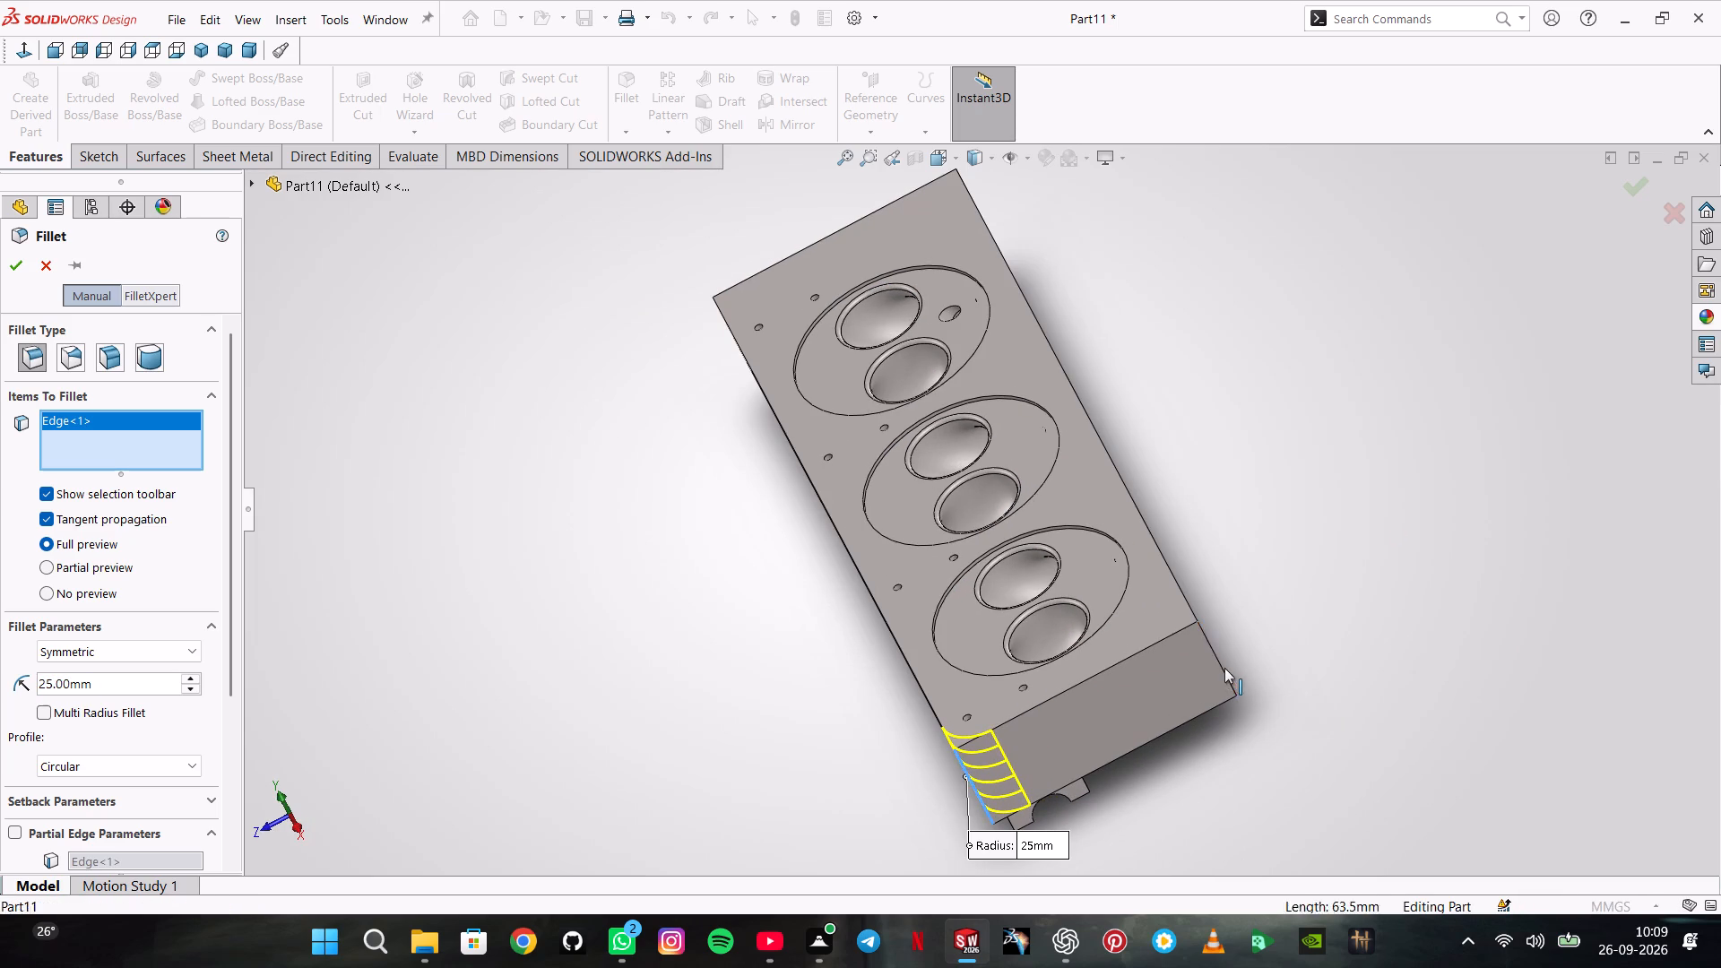
middle_drag(1215, 564, 1224, 869)
scroll(1222, 521, up, 4)
scroll(968, 264, down, 3)
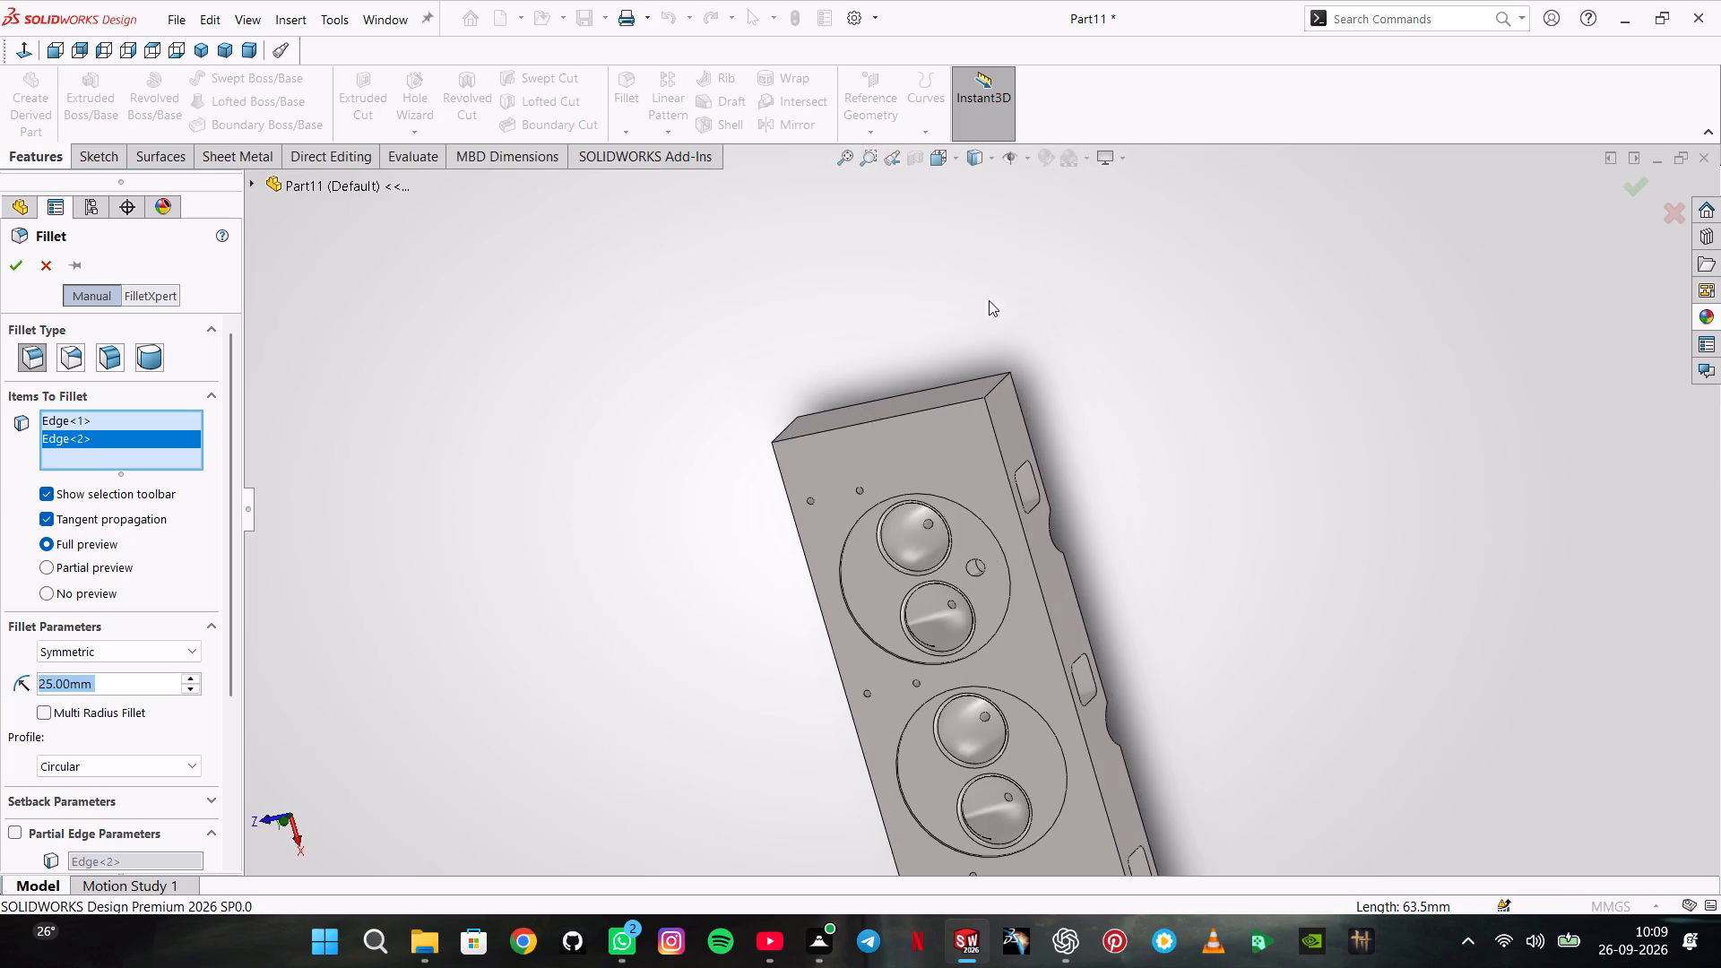
click(993, 391)
middle_drag(783, 378, 847, 399)
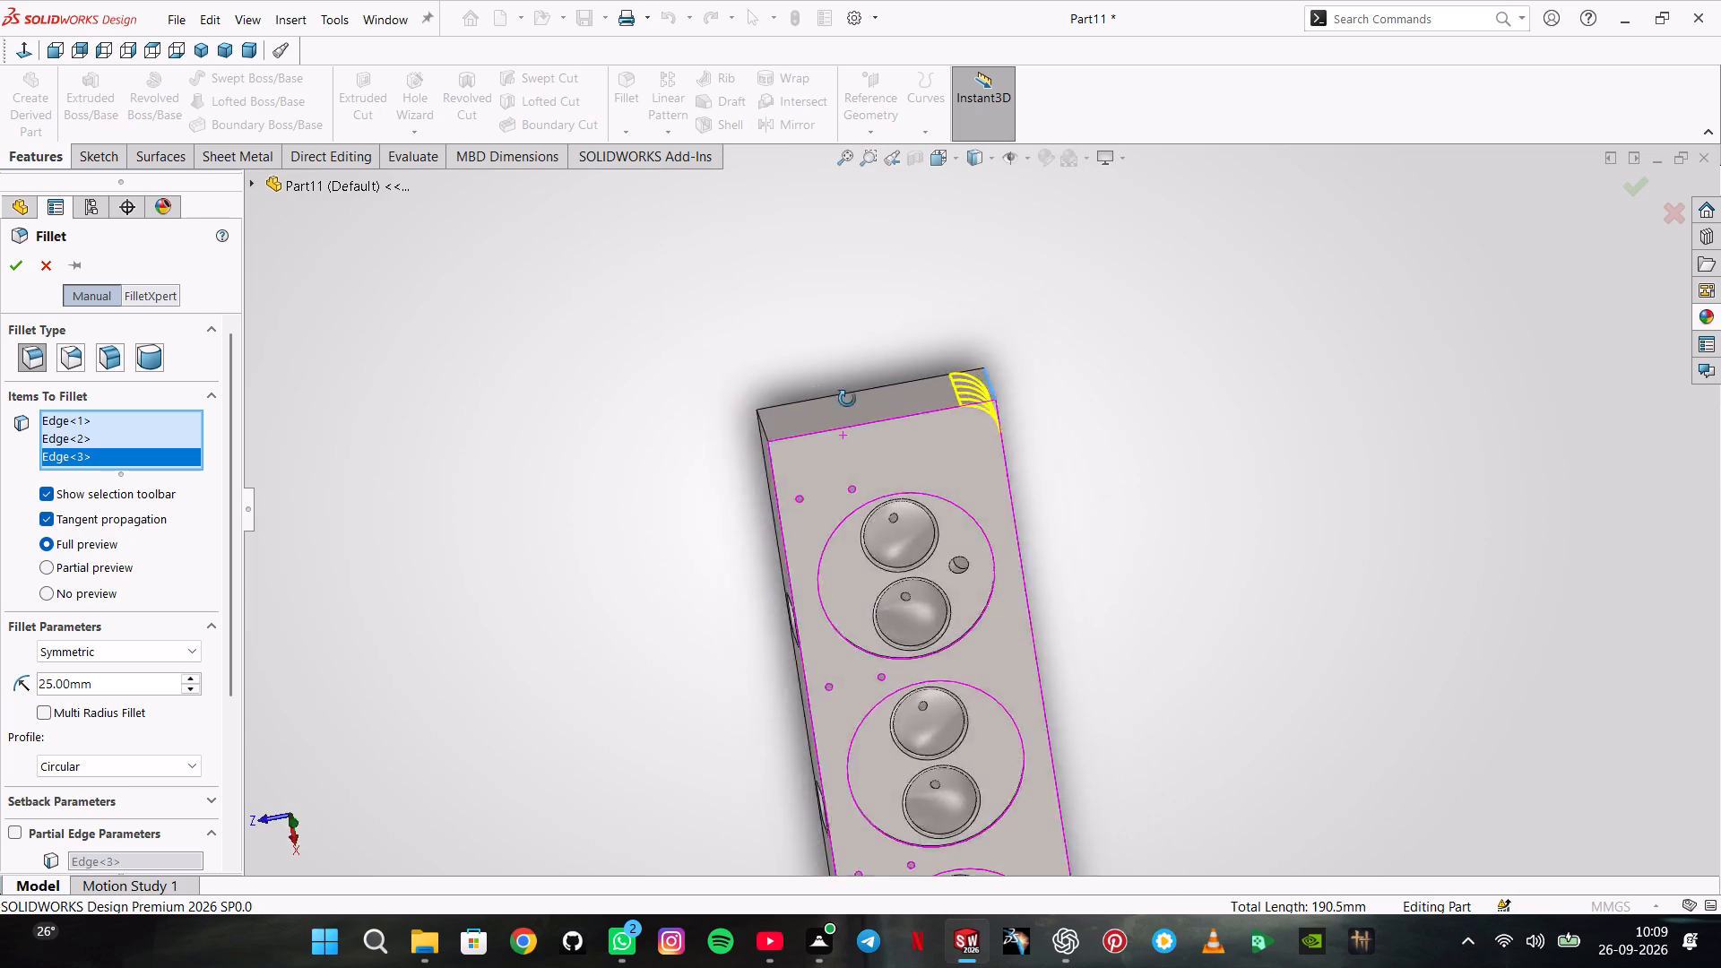
middle_drag(847, 399, 920, 399)
click(778, 435)
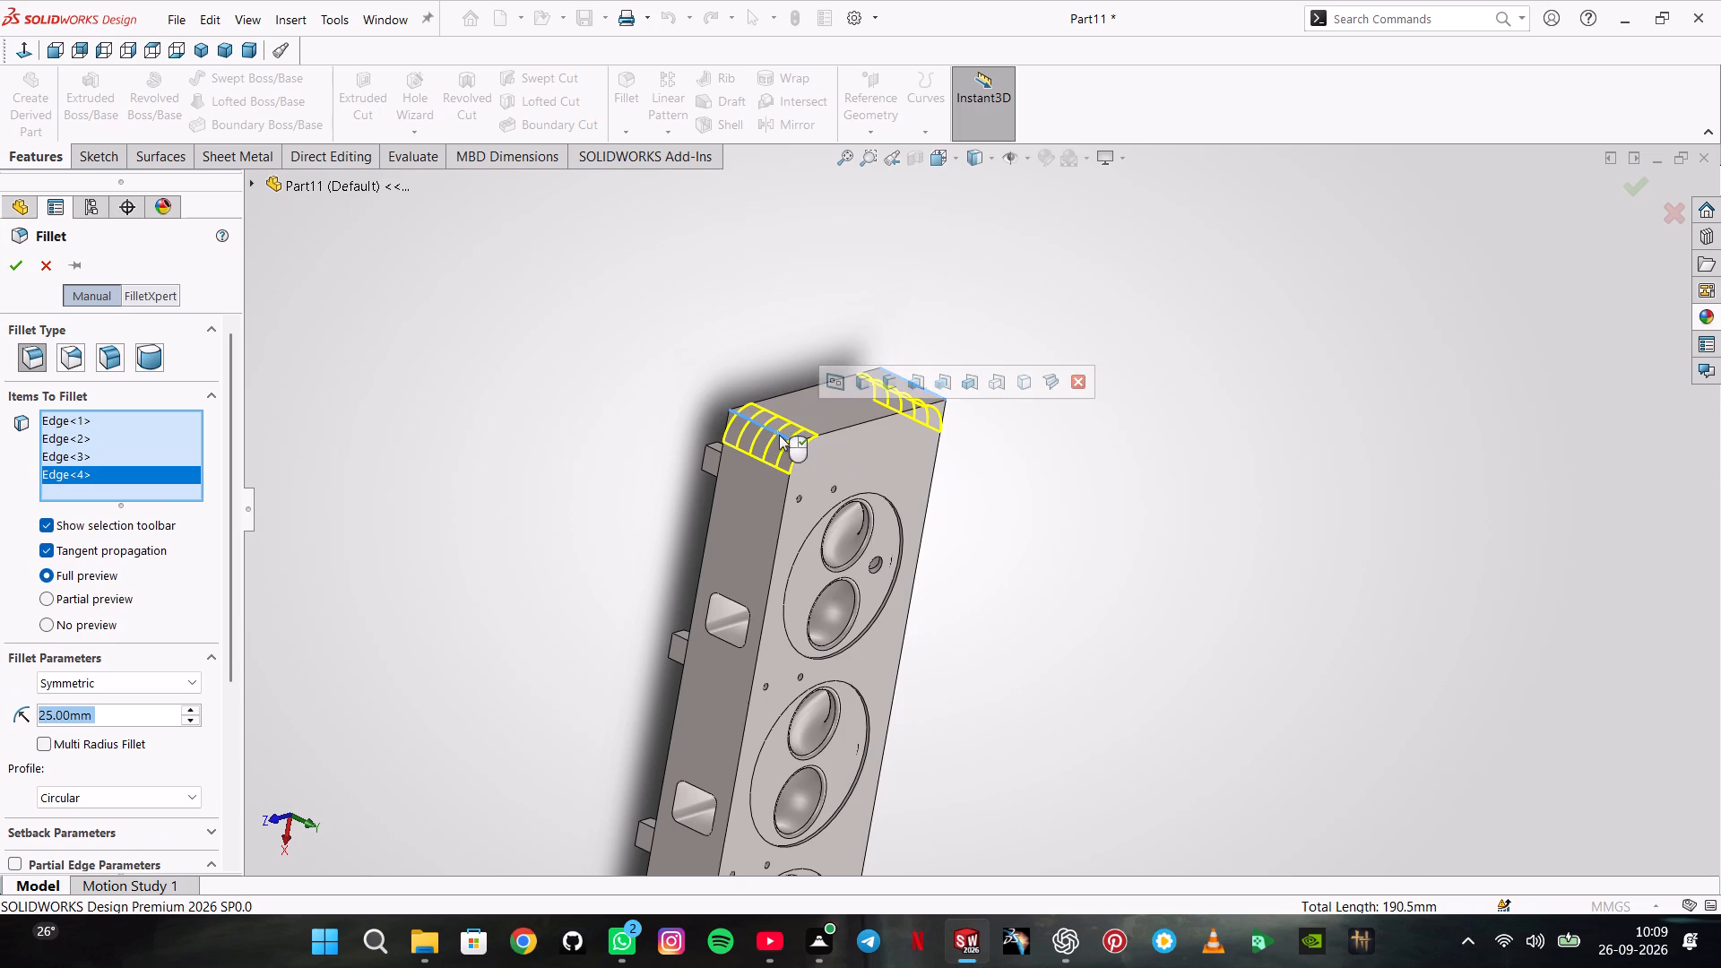
click(7, 272)
click(227, 59)
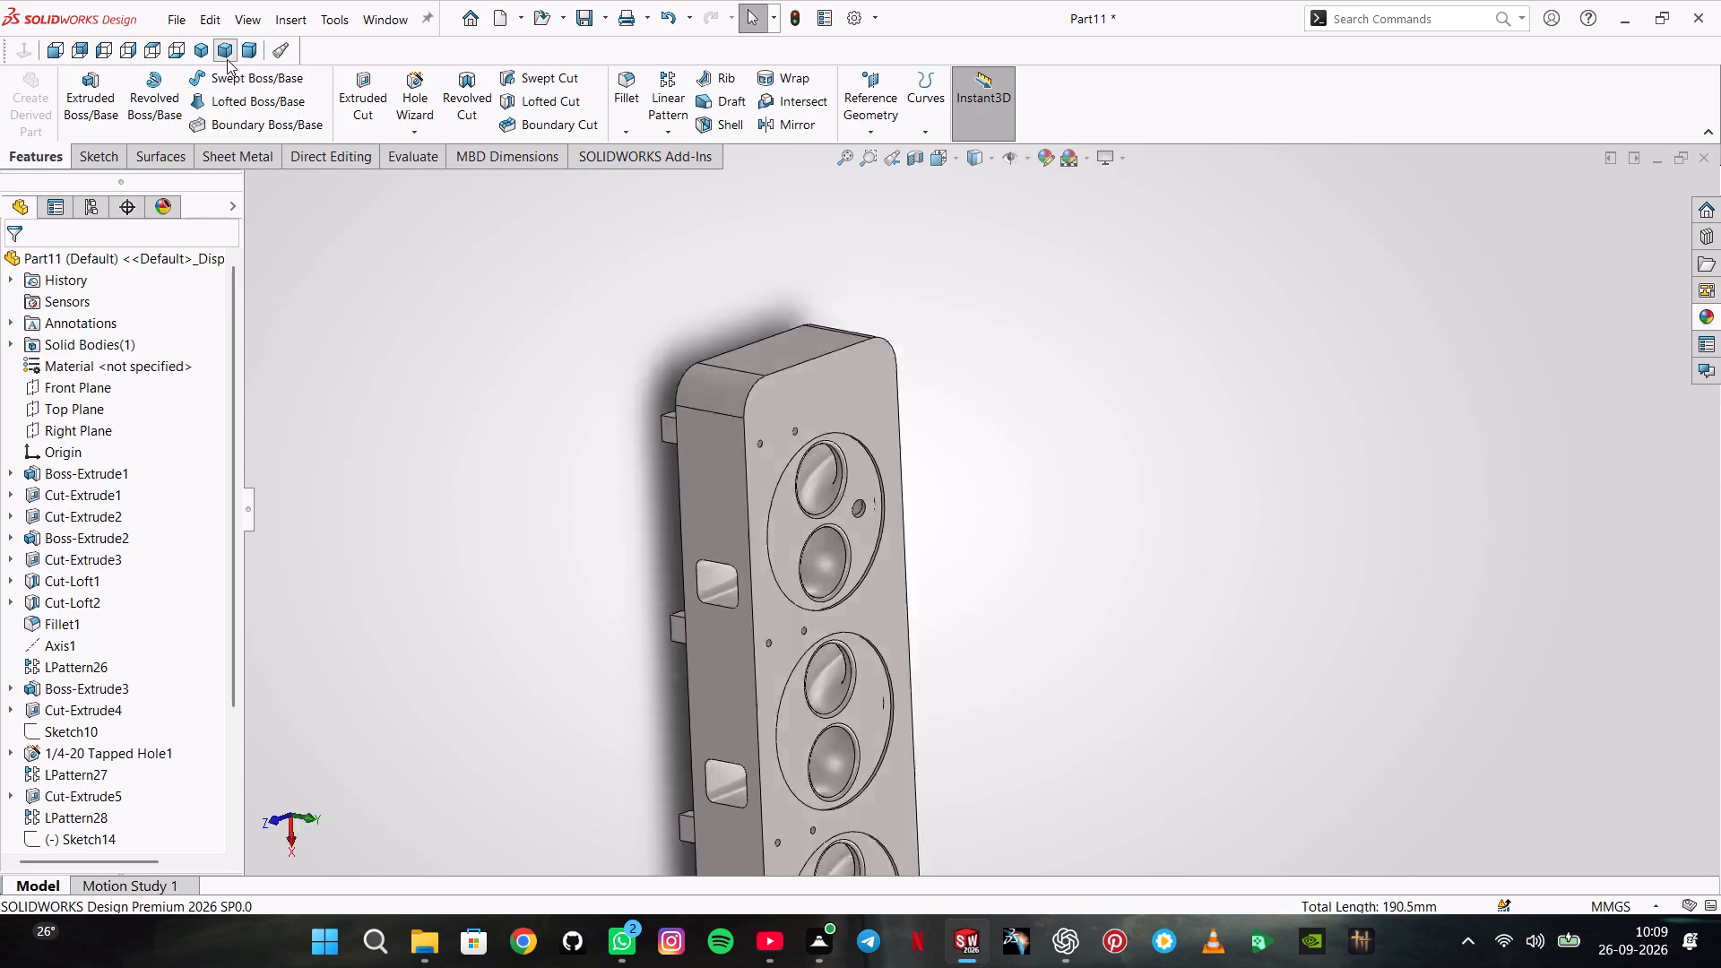
click(198, 48)
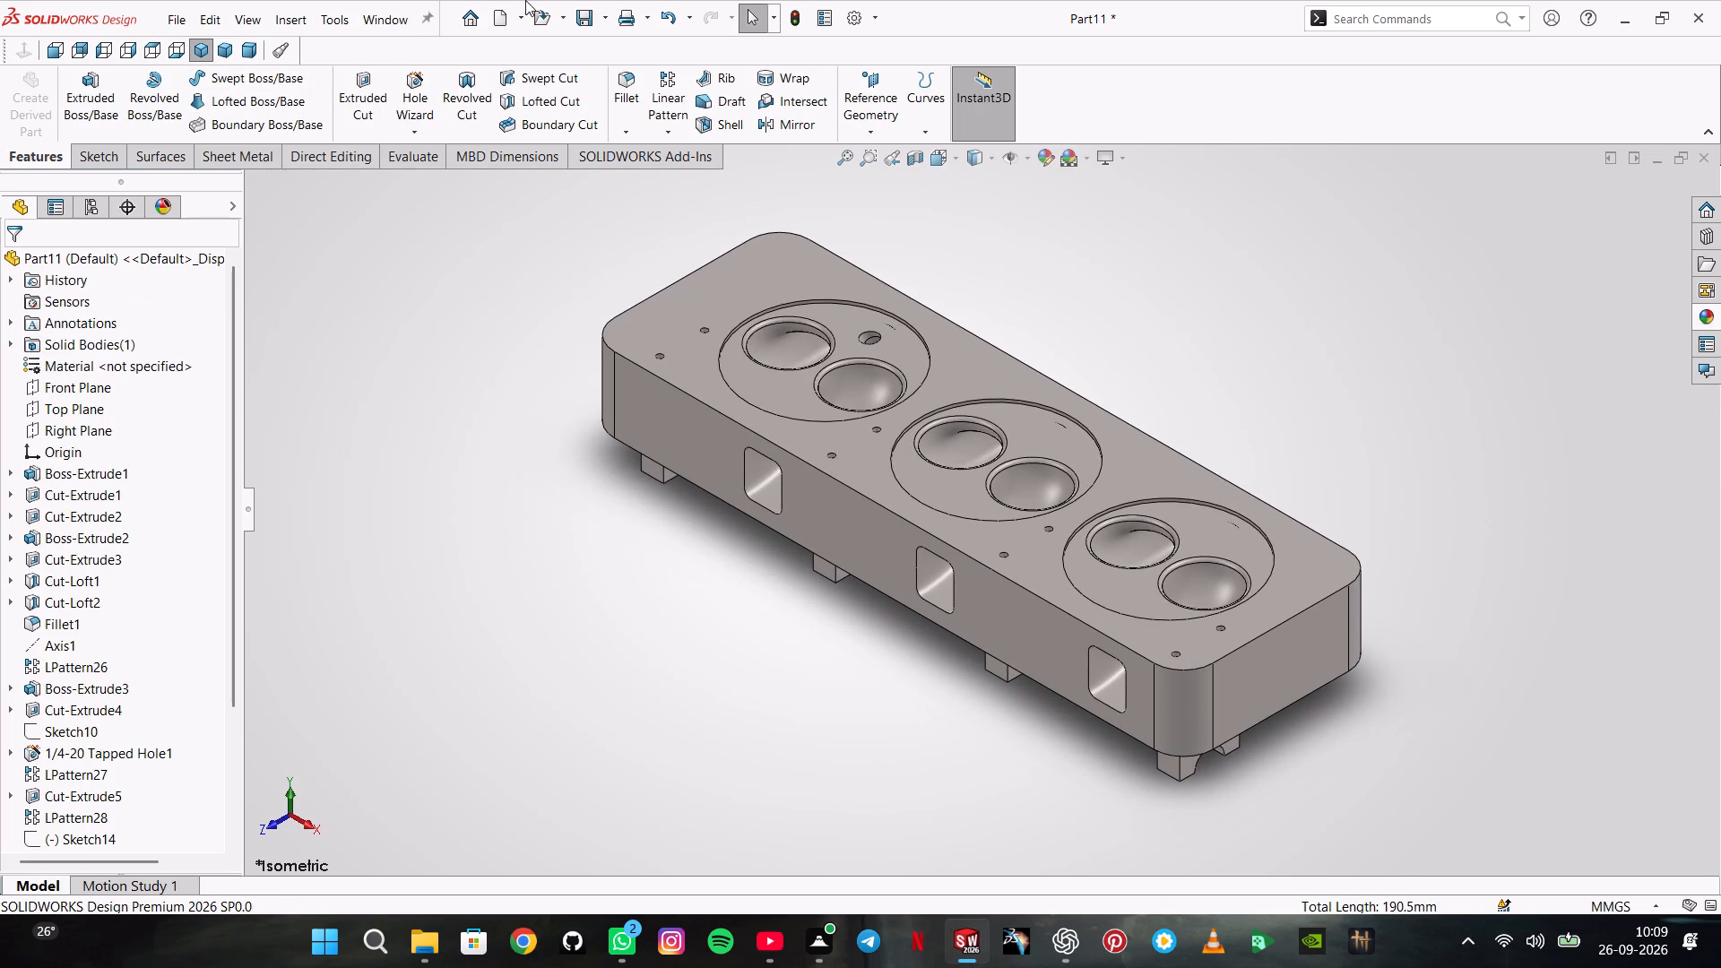
Save the part as Engine Cylinder Head in the V6 ENGINE ASSEMBLY folder.
click(585, 15)
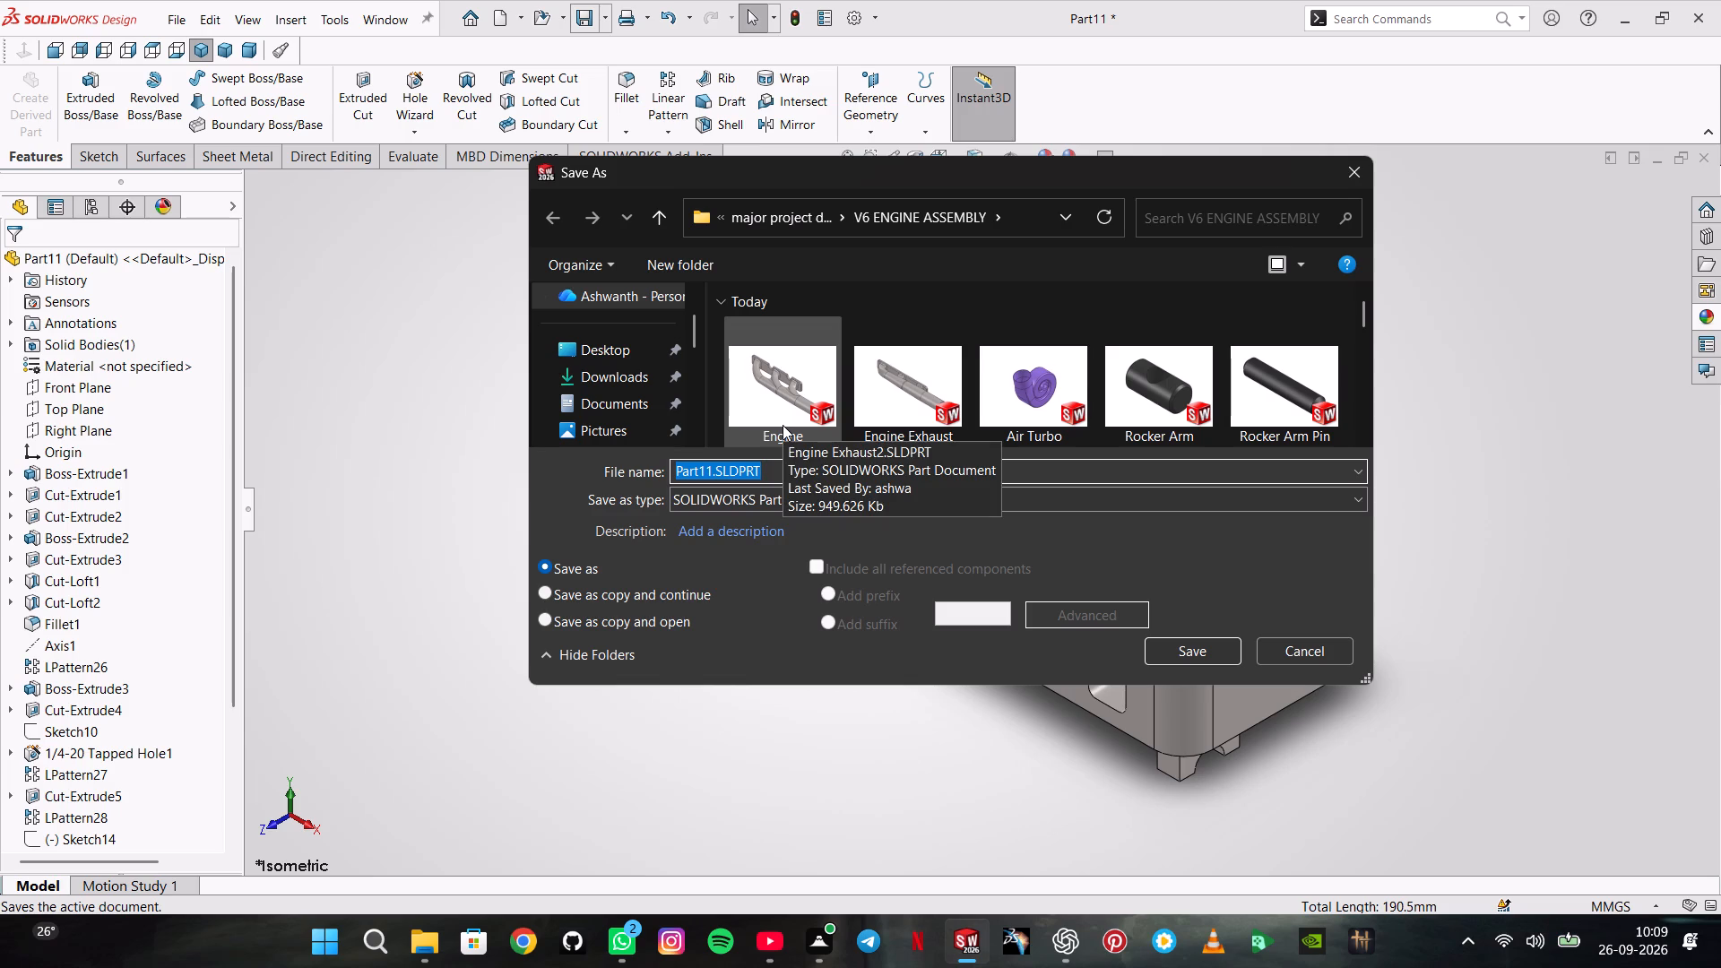
text(En)
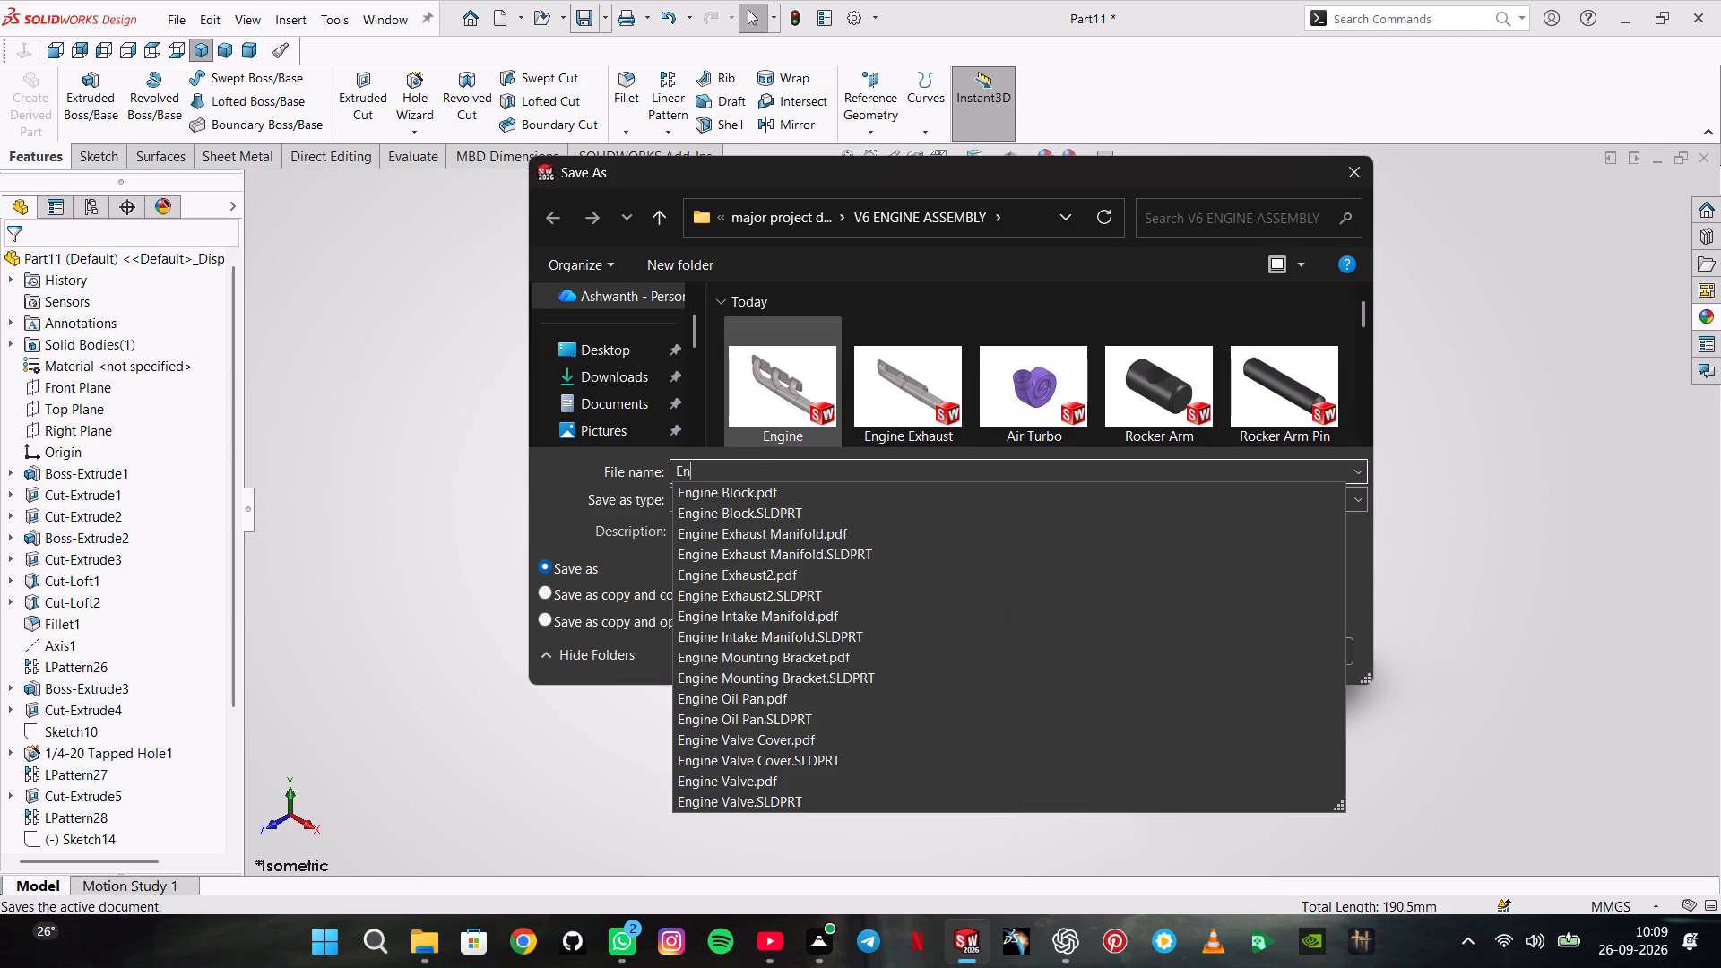
text(gine Cylinc)
key(BackSpace)
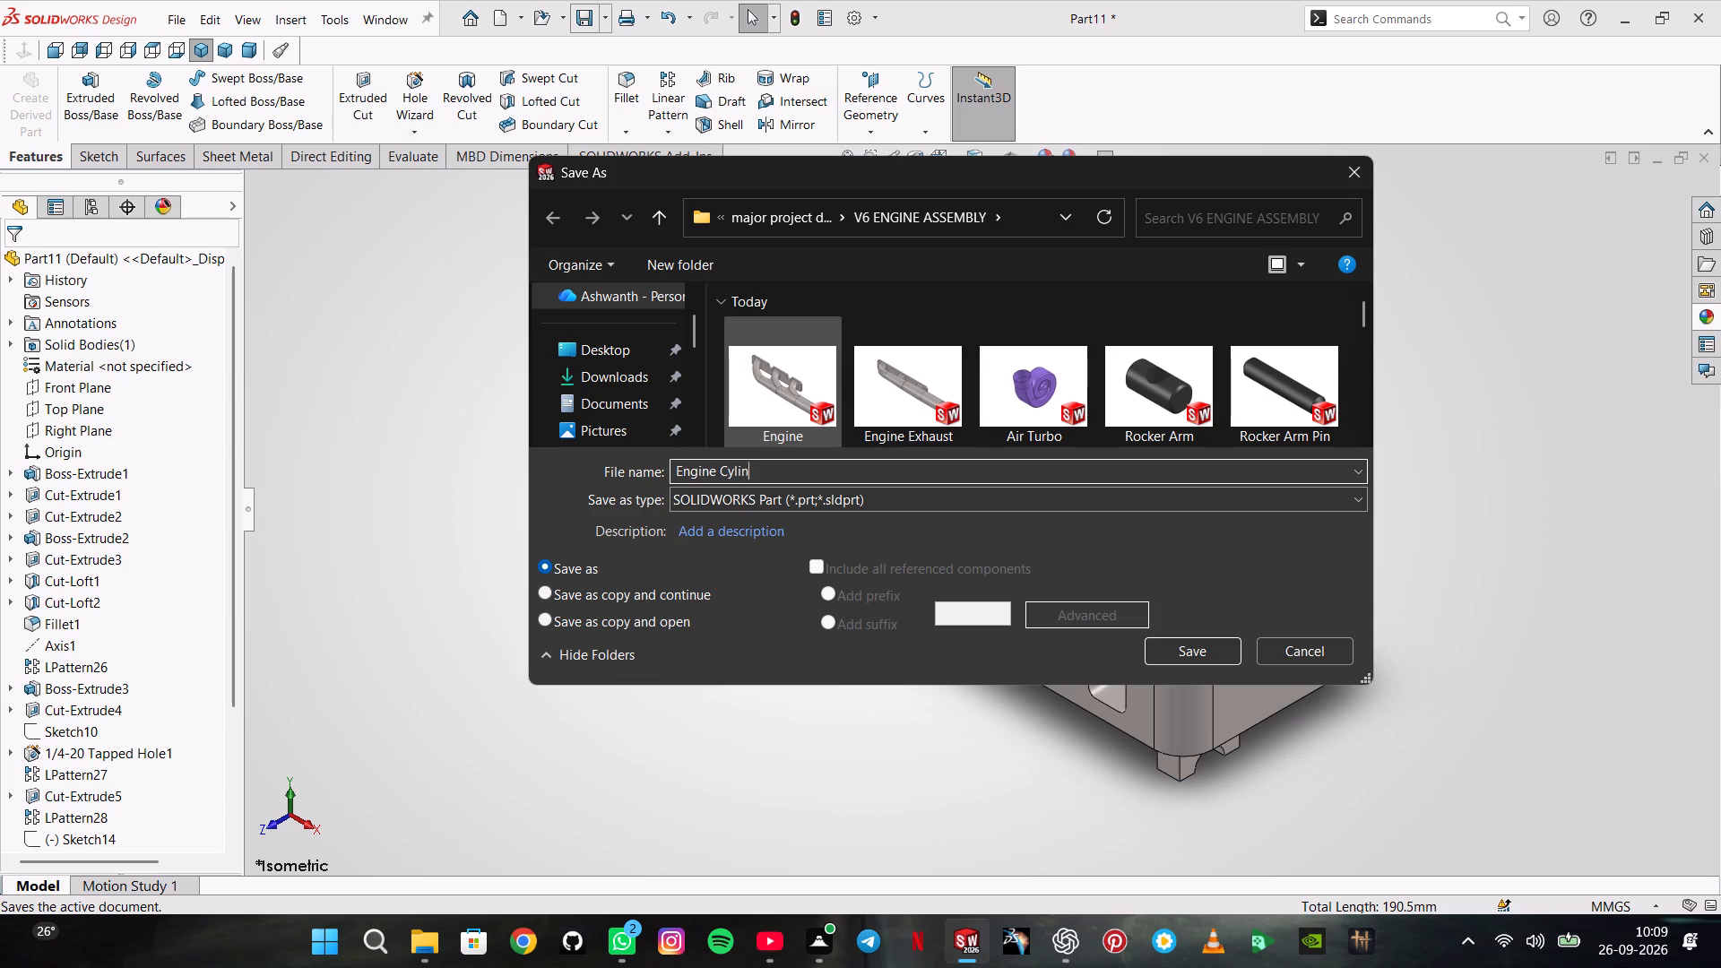
key(d)
text(etr)
key(BackSpace)
key(space)
text(Head)
key(Return)
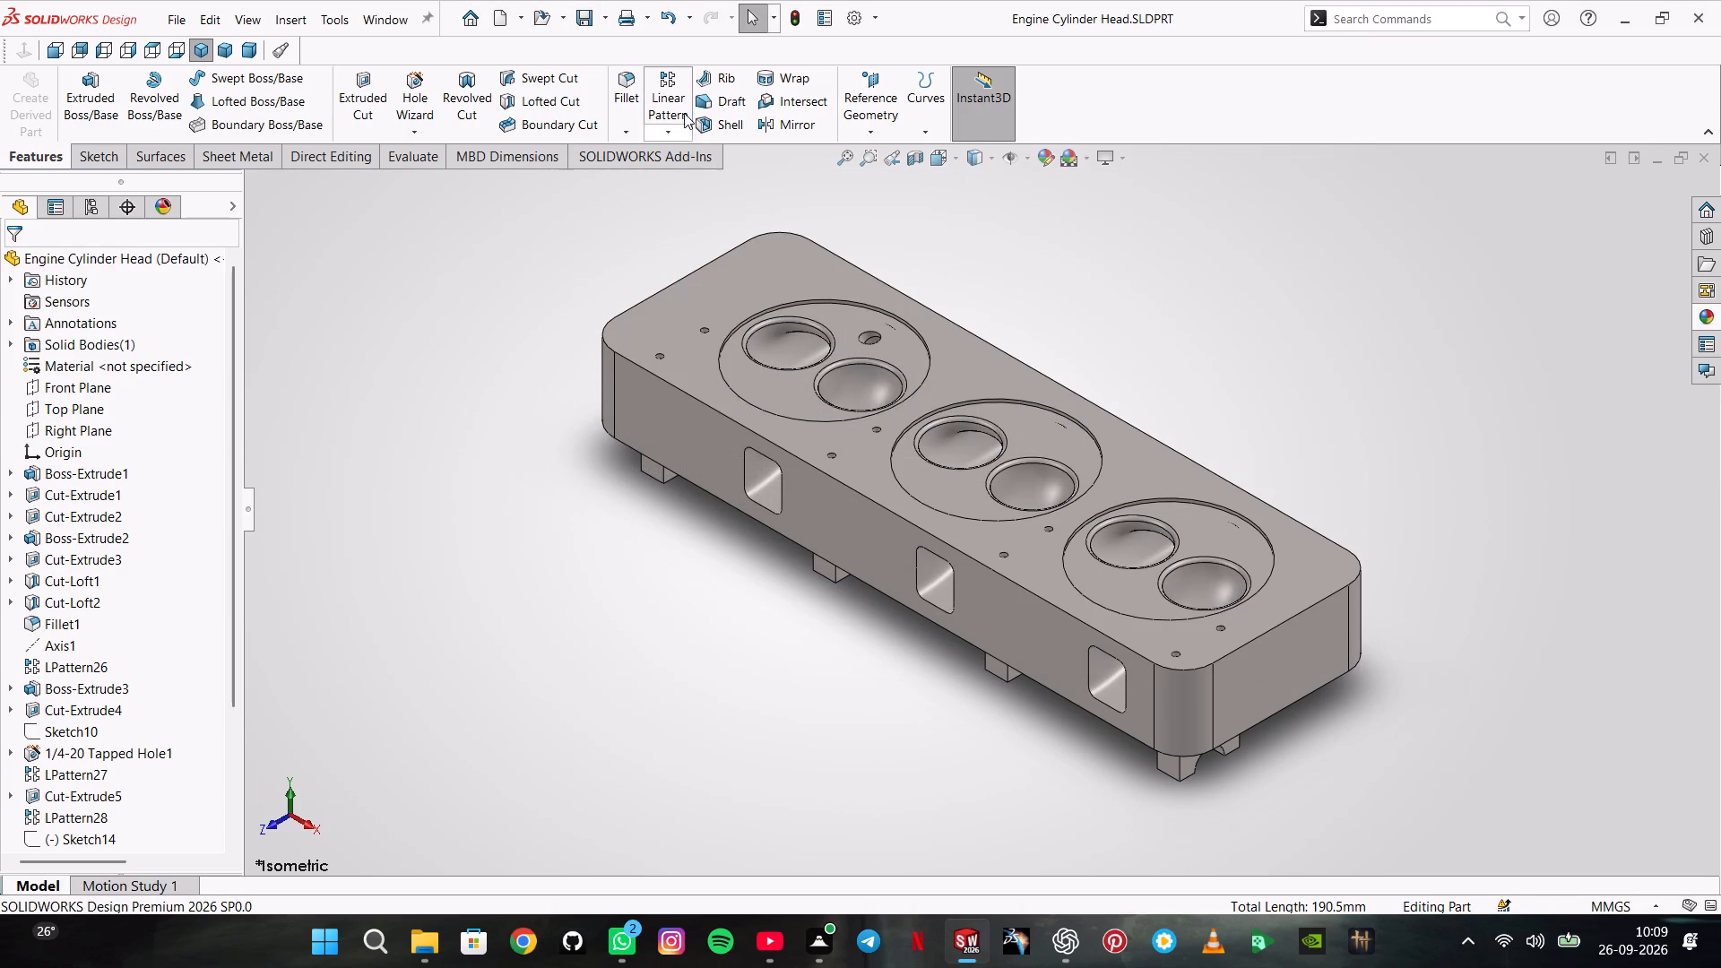
Save the cylinder head in Adobe Portable Document Format (PDF) as well.
click(605, 17)
click(613, 73)
click(1030, 504)
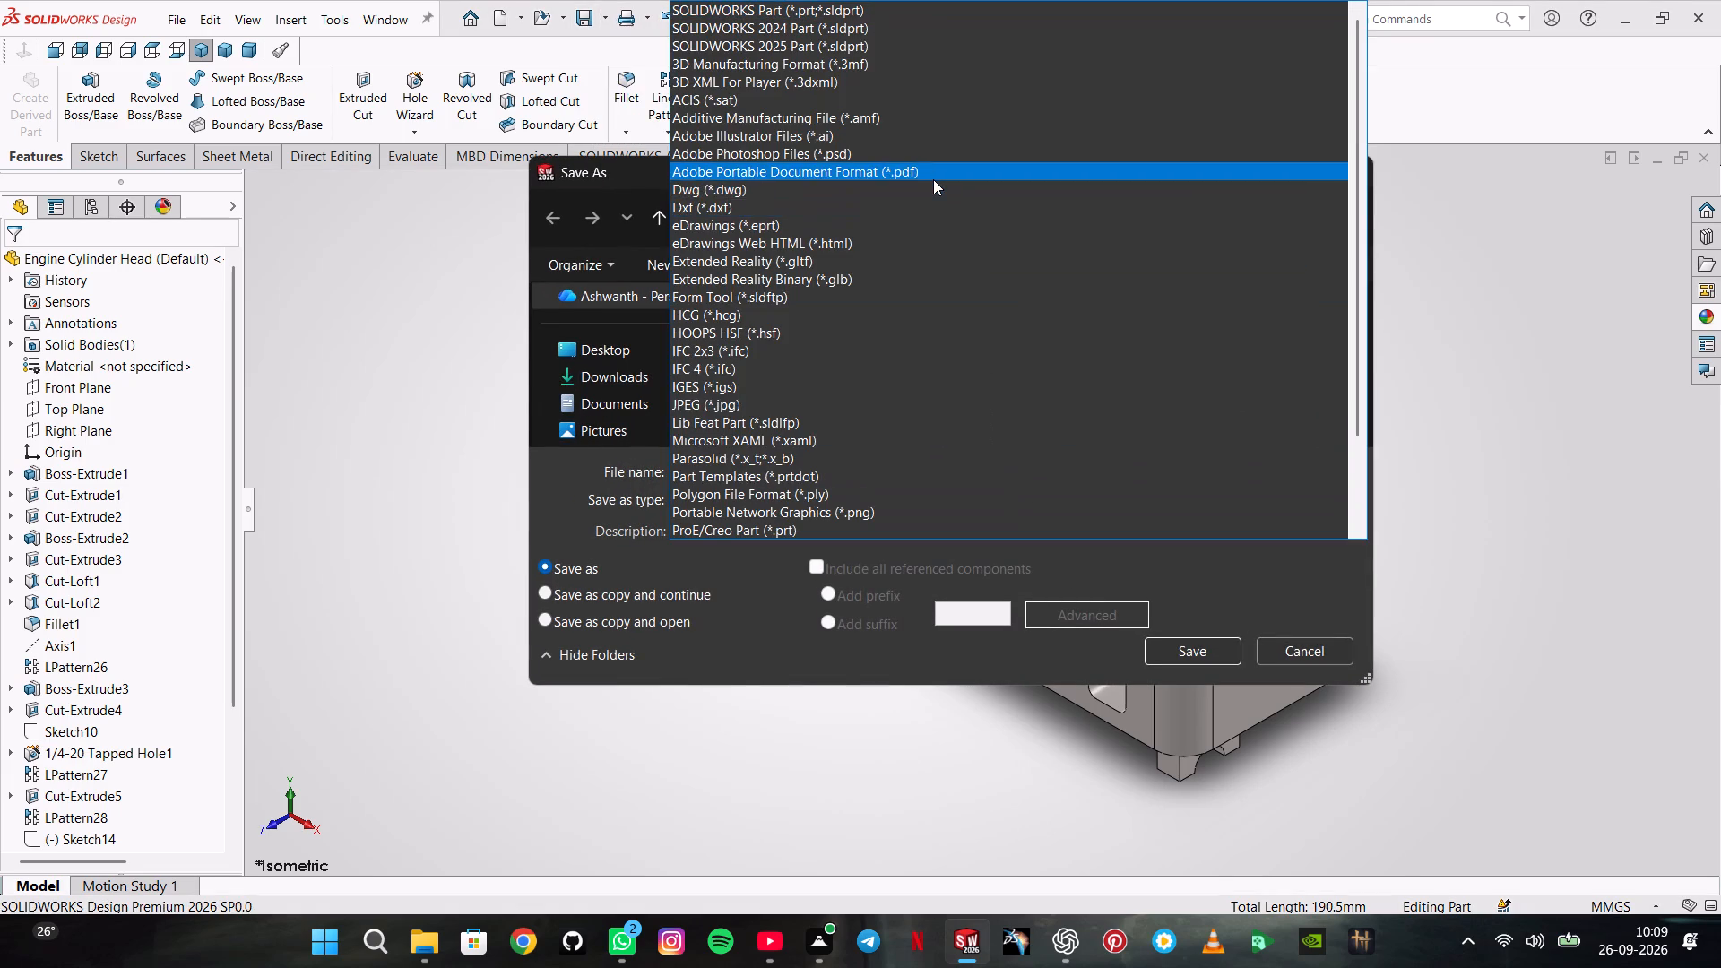
click(933, 178)
click(1172, 682)
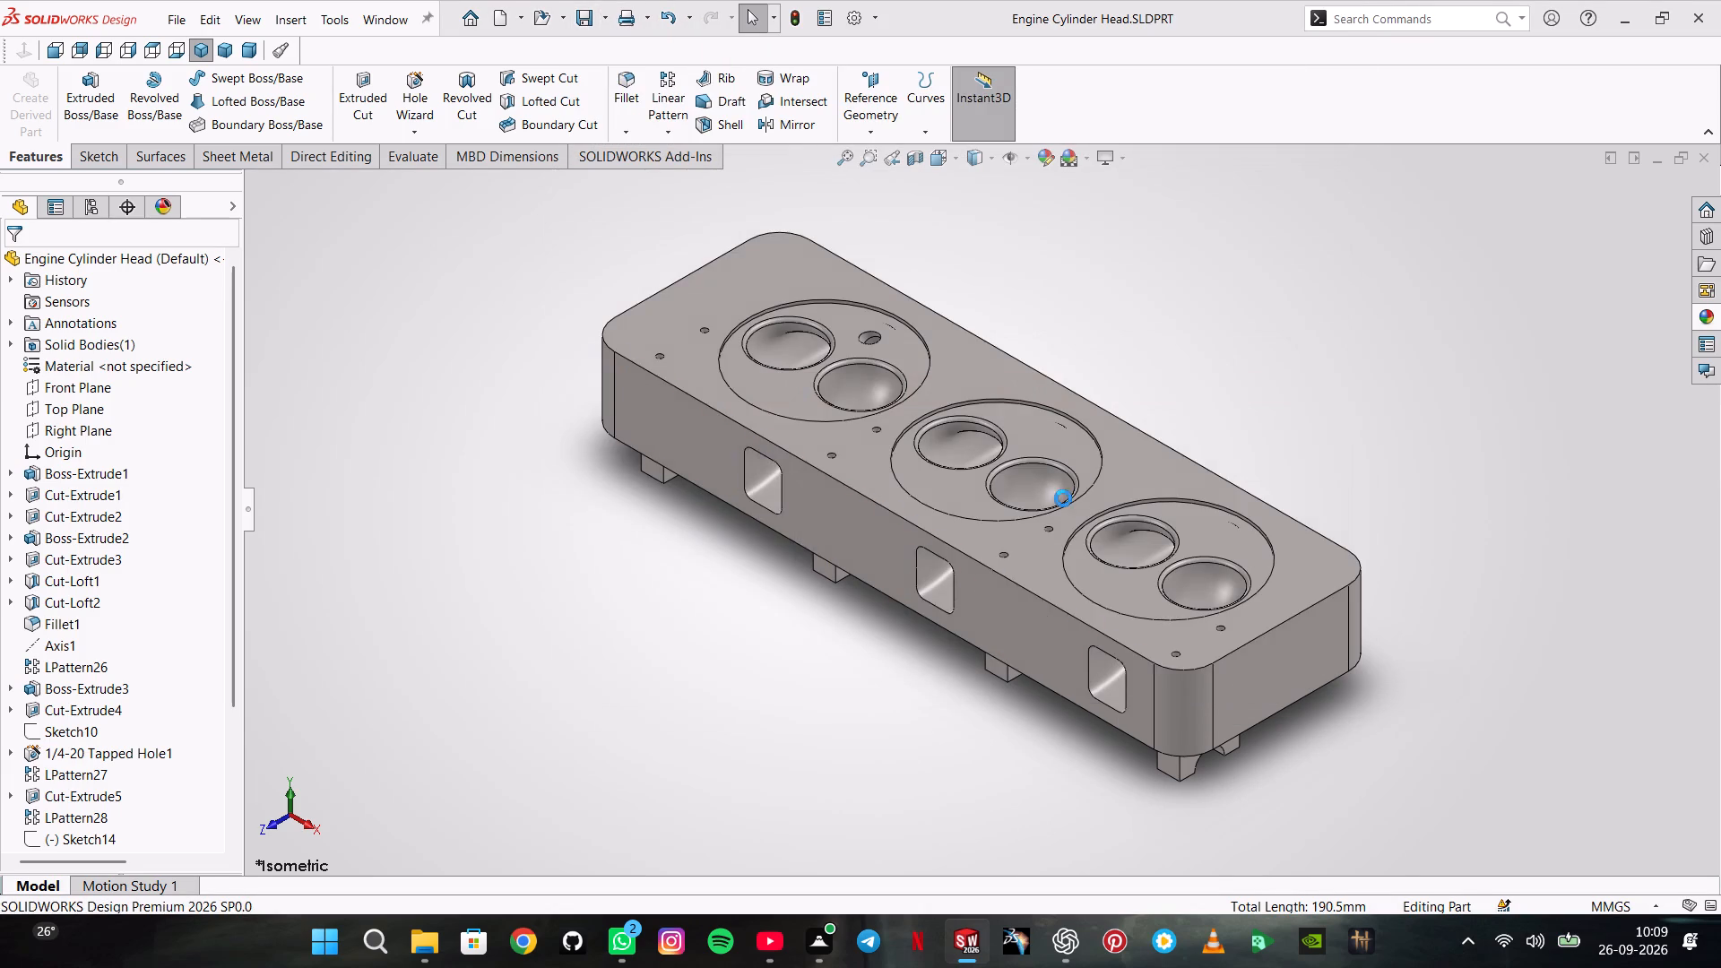